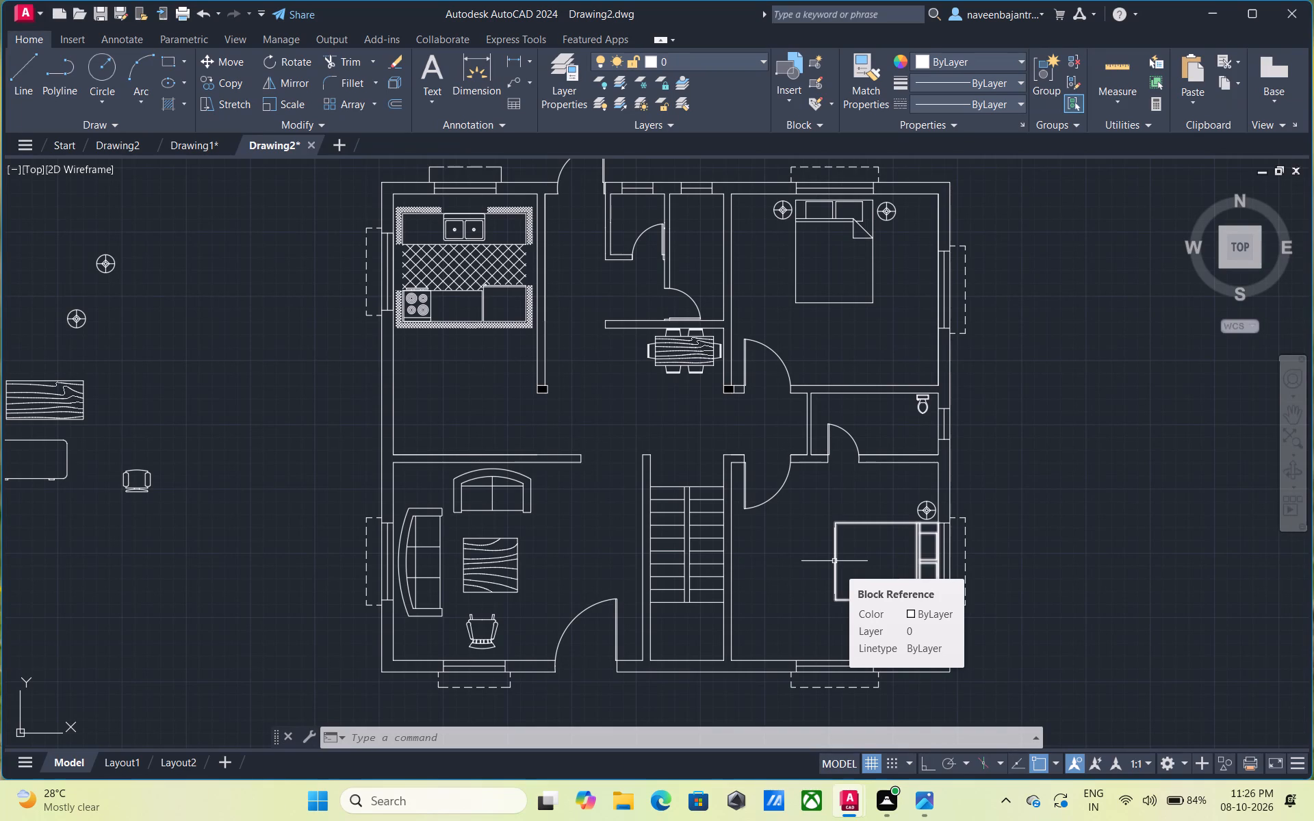
Copy the toilet from the bathroom between the two bedrooms to the empty space just outside the east exterior wall.
click(924, 413)
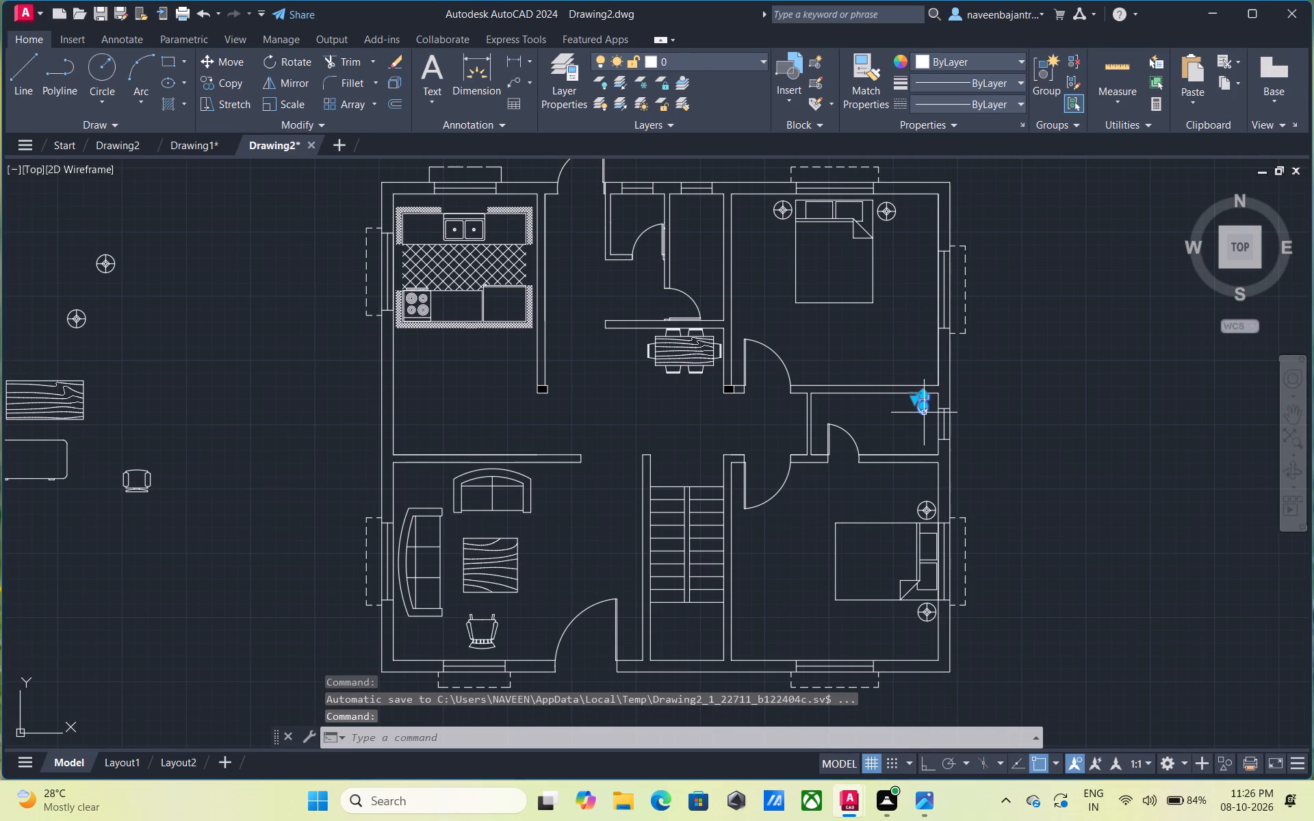
text(co)
key(space)
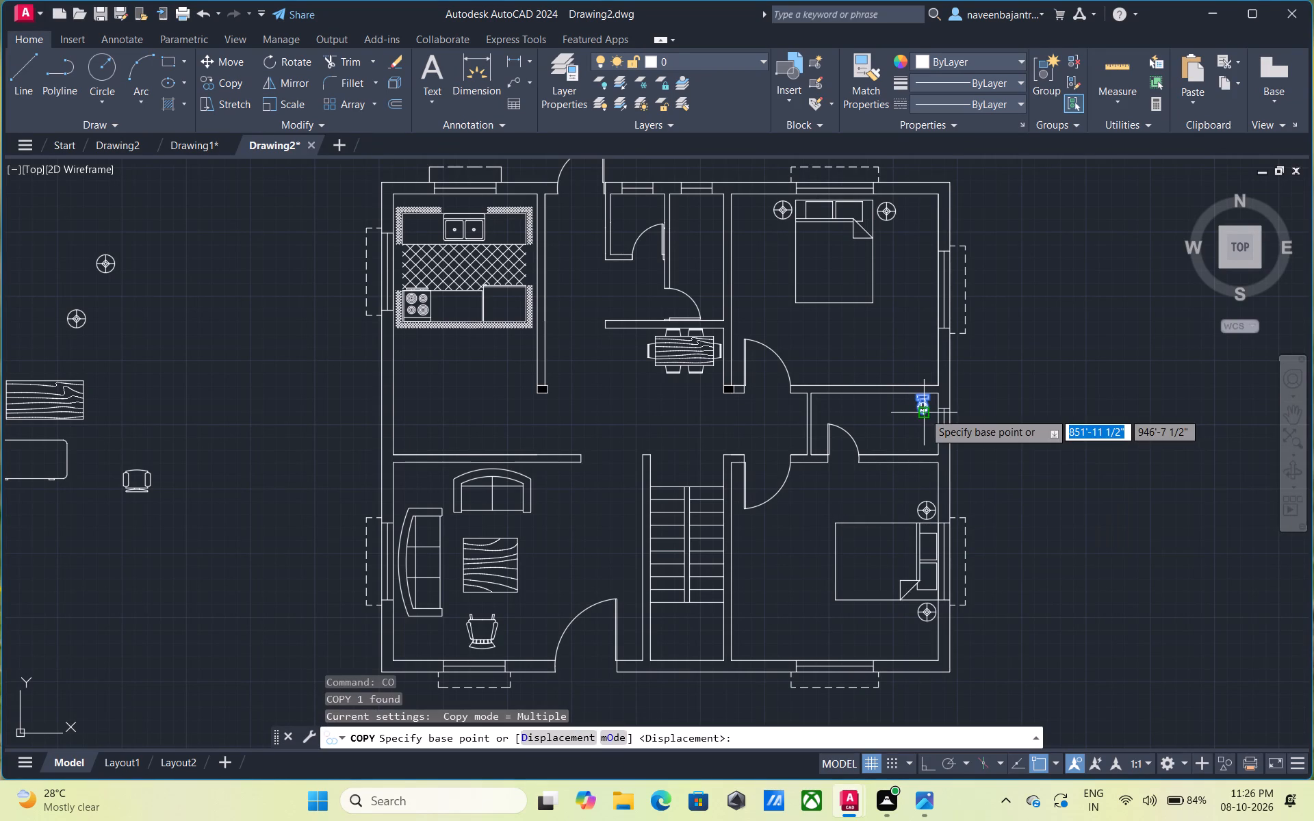
click(924, 413)
click(1077, 425)
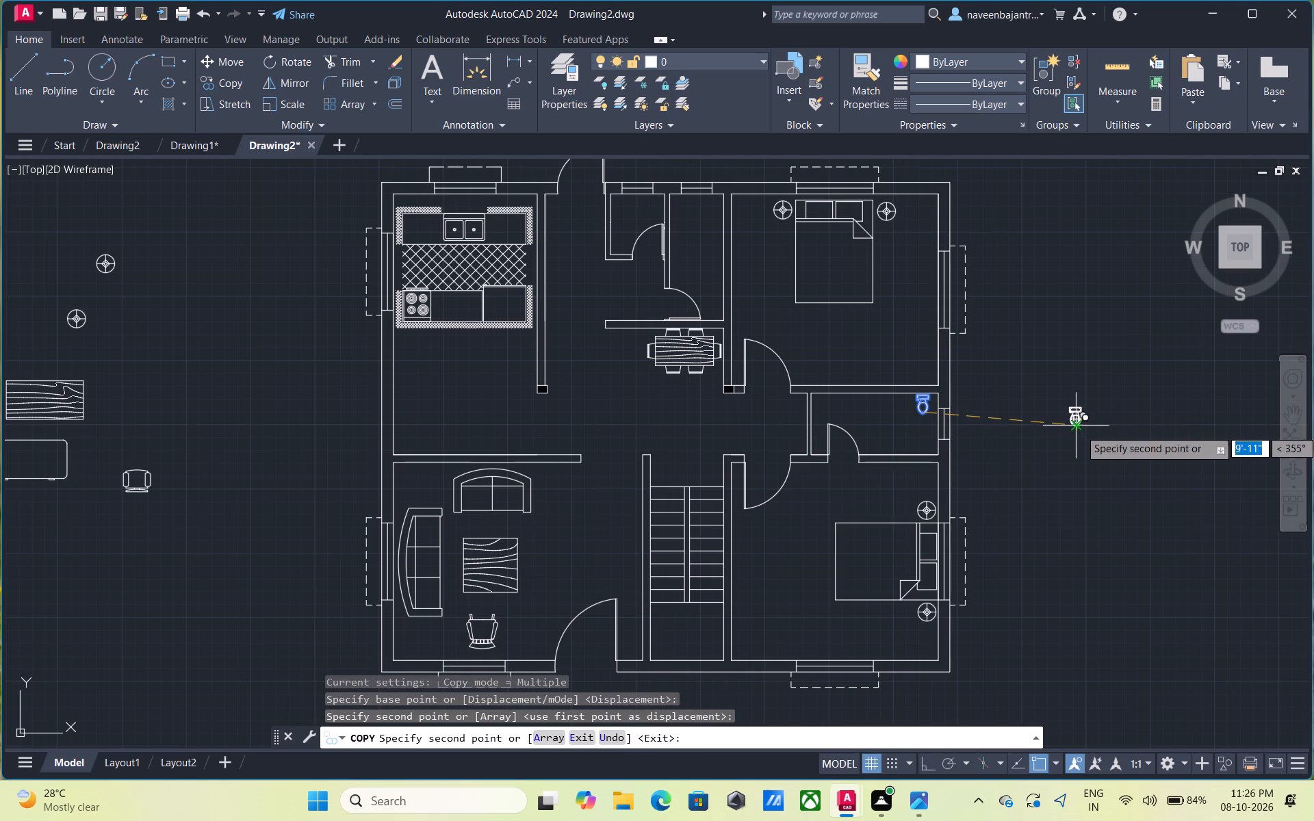
key(Escape)
Try the elongated side and front views on the copied toilet, and set its variant to Round (Plan).
scroll(1091, 428, up, 3)
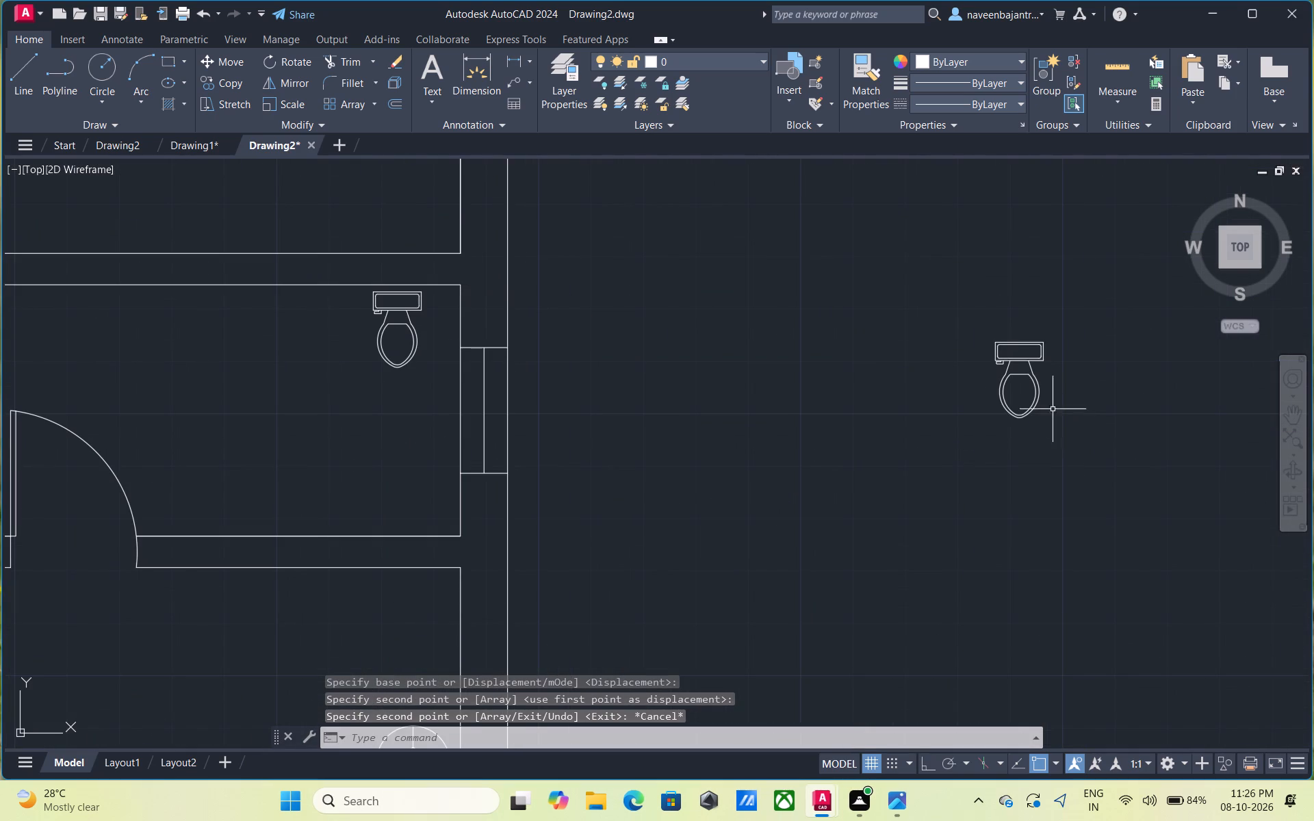
click(1031, 380)
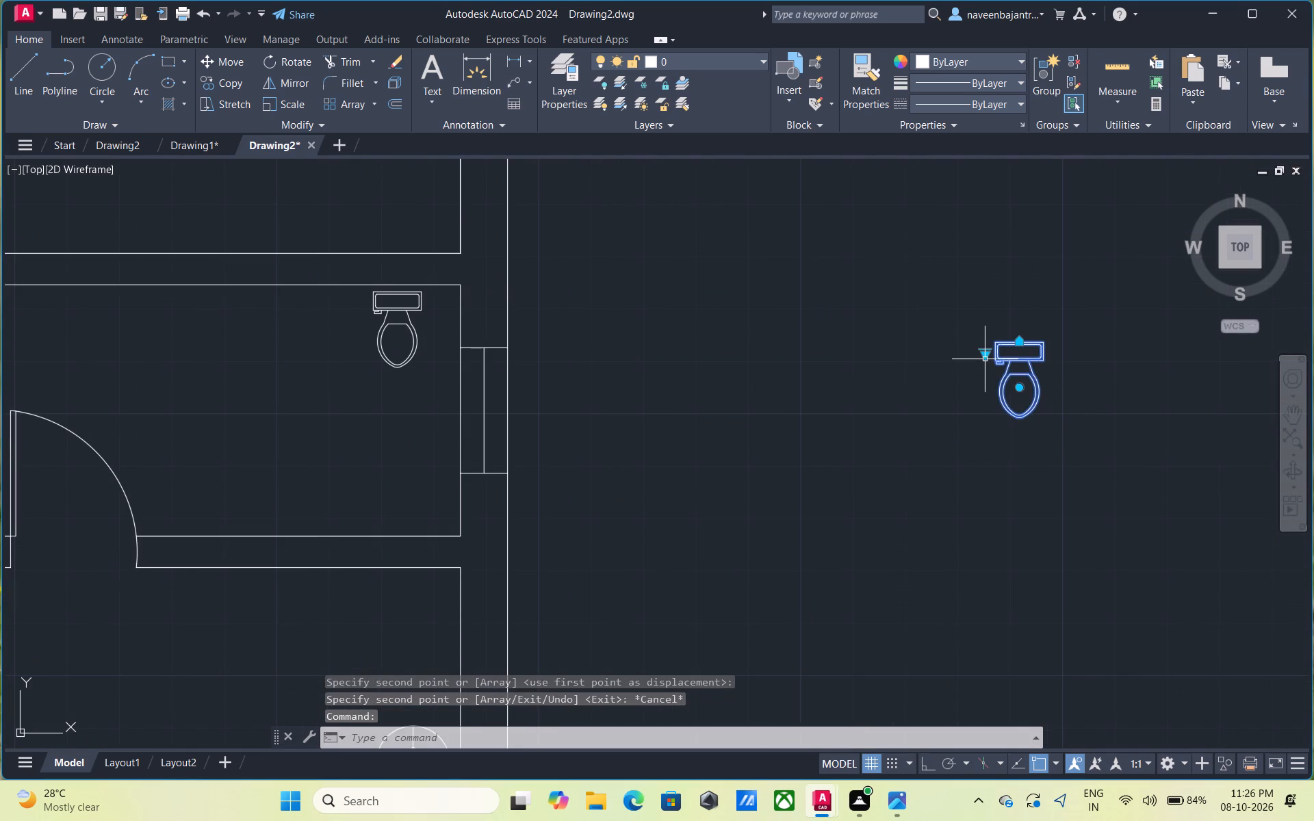
click(984, 358)
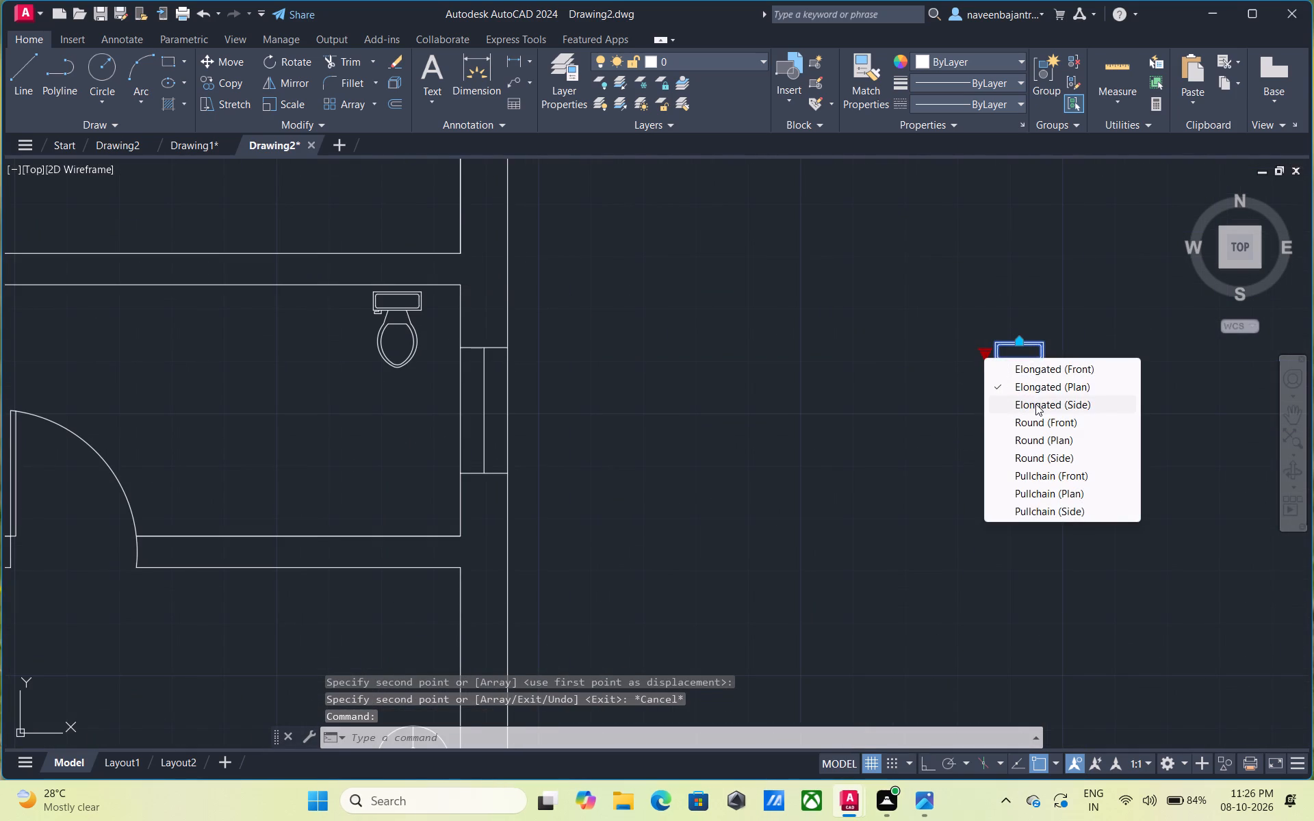
click(1035, 404)
click(980, 351)
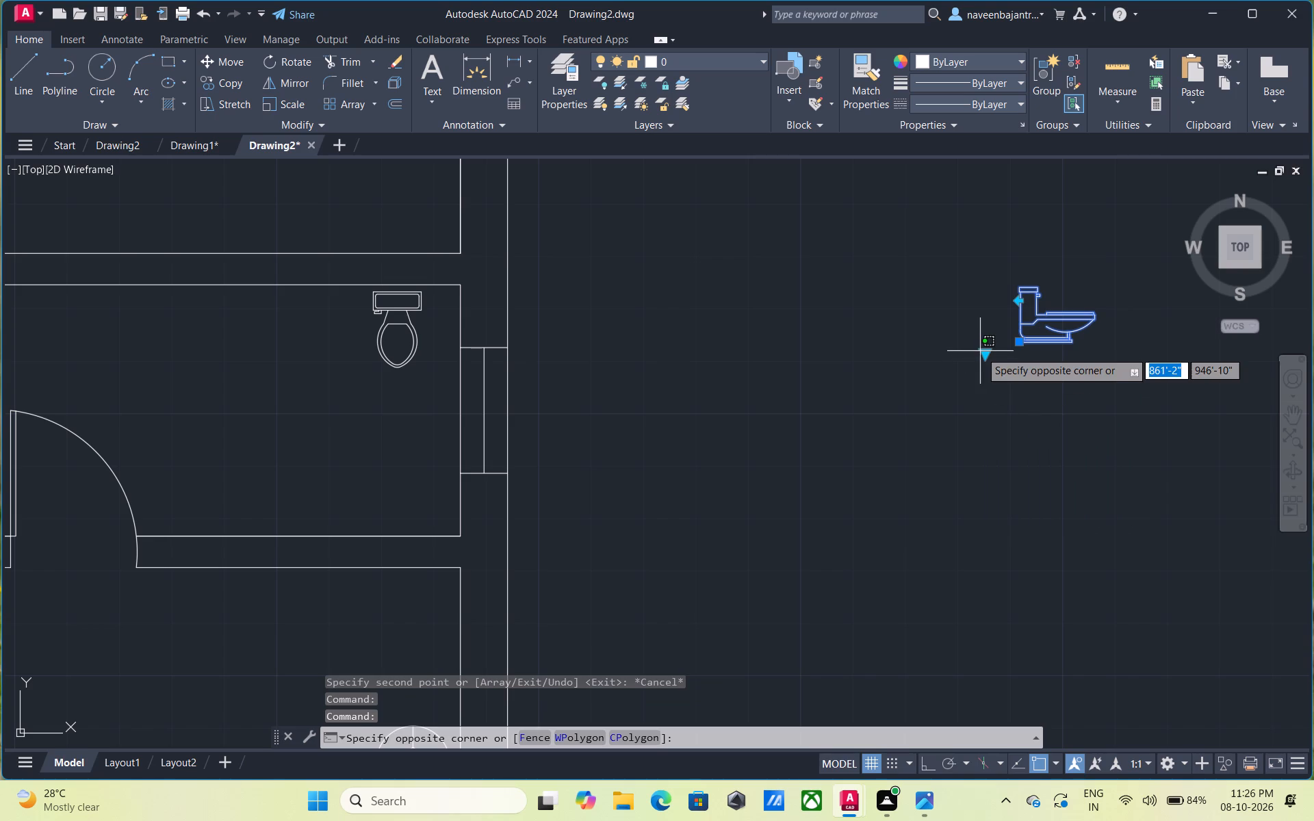
click(982, 352)
click(984, 354)
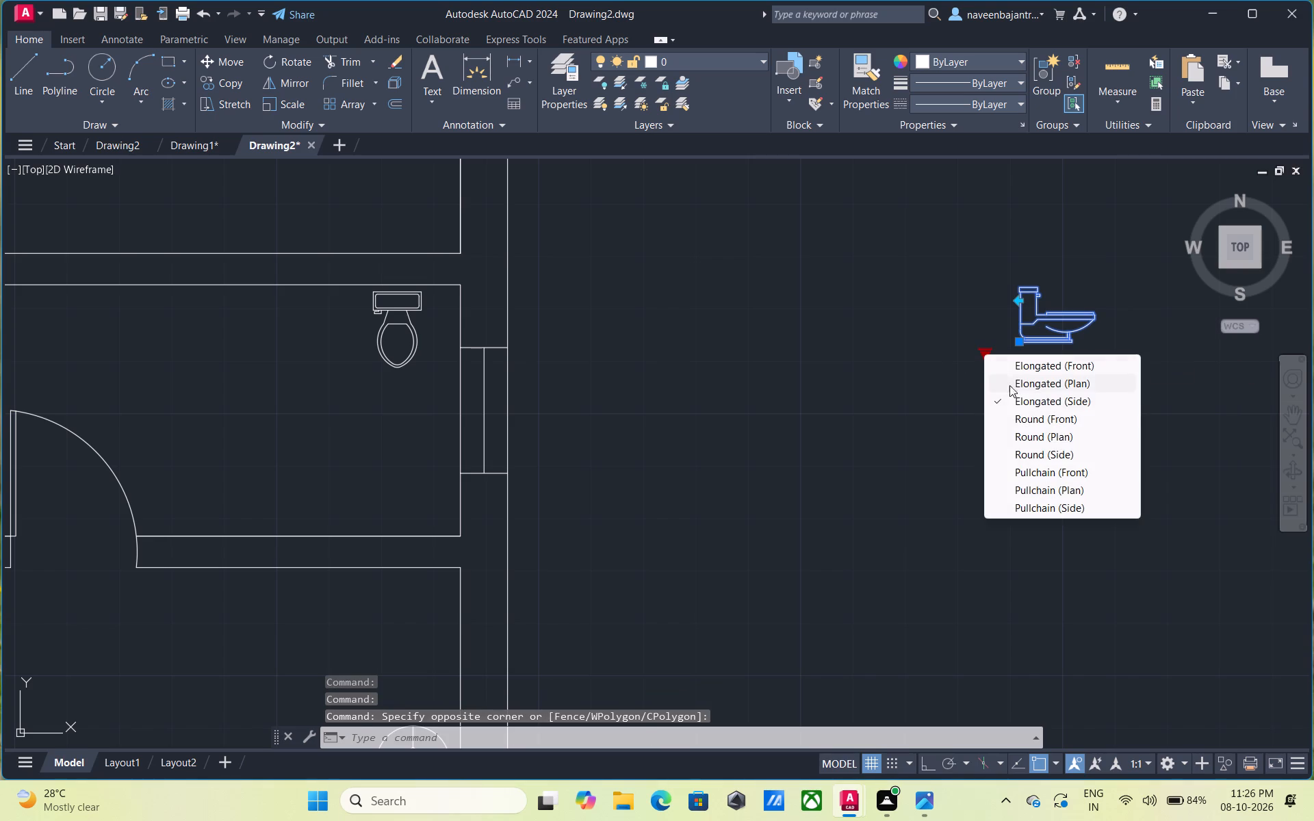
click(1033, 367)
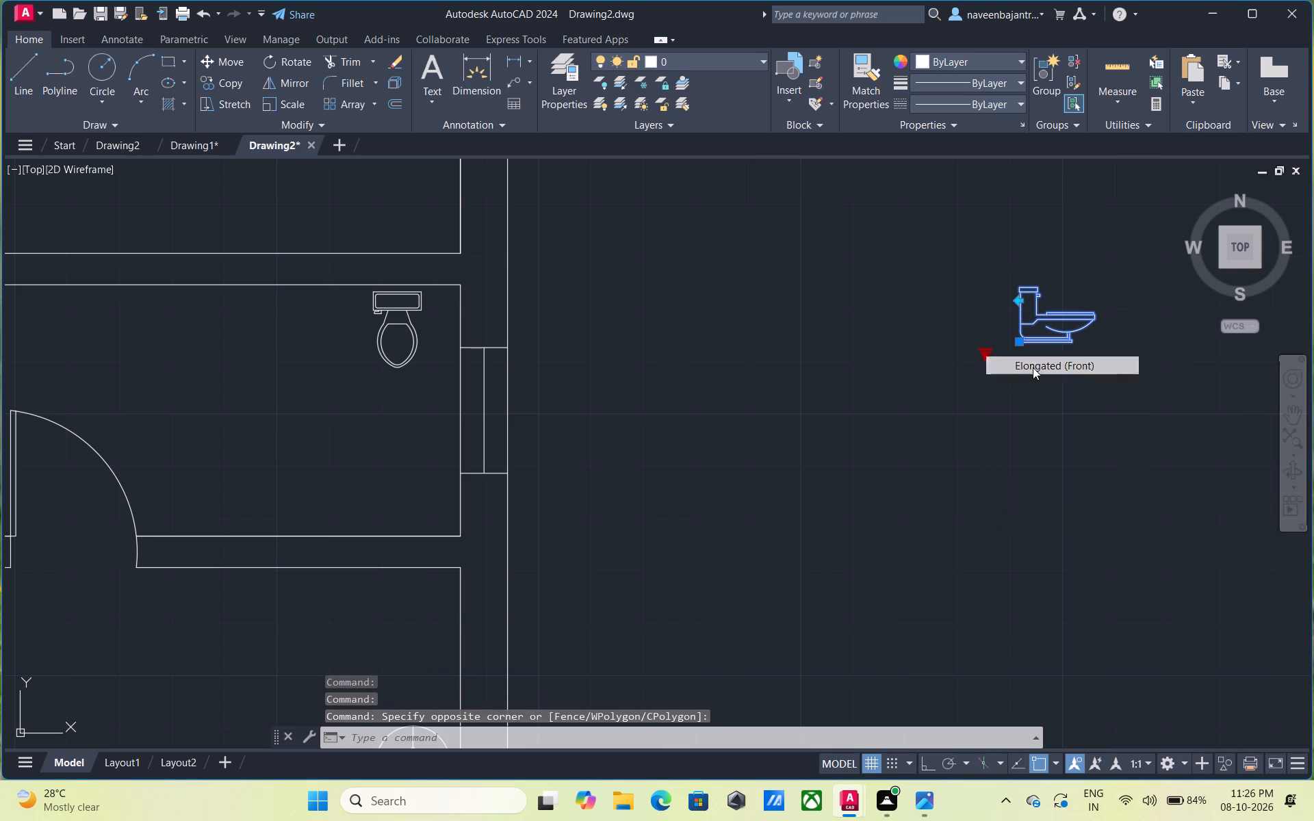
click(988, 356)
click(1025, 419)
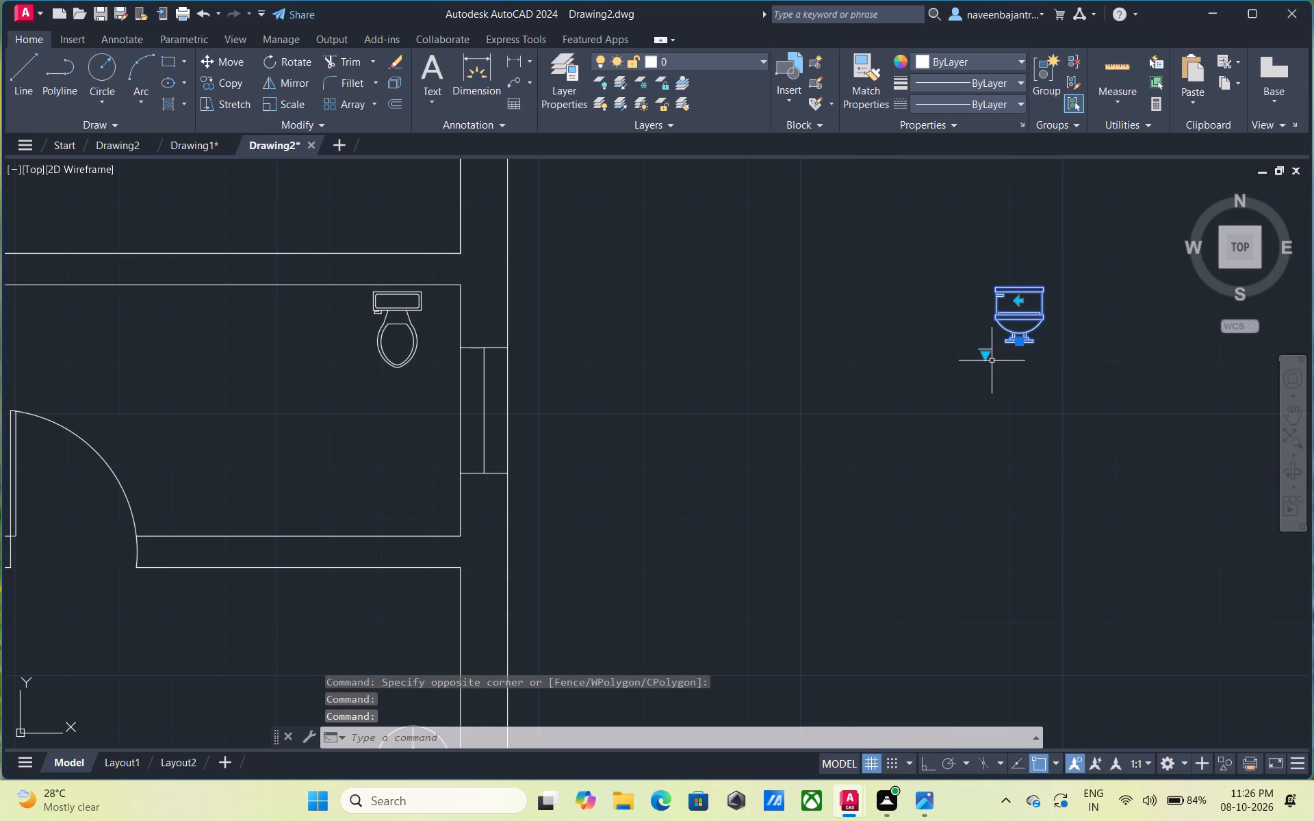
click(989, 358)
click(1038, 437)
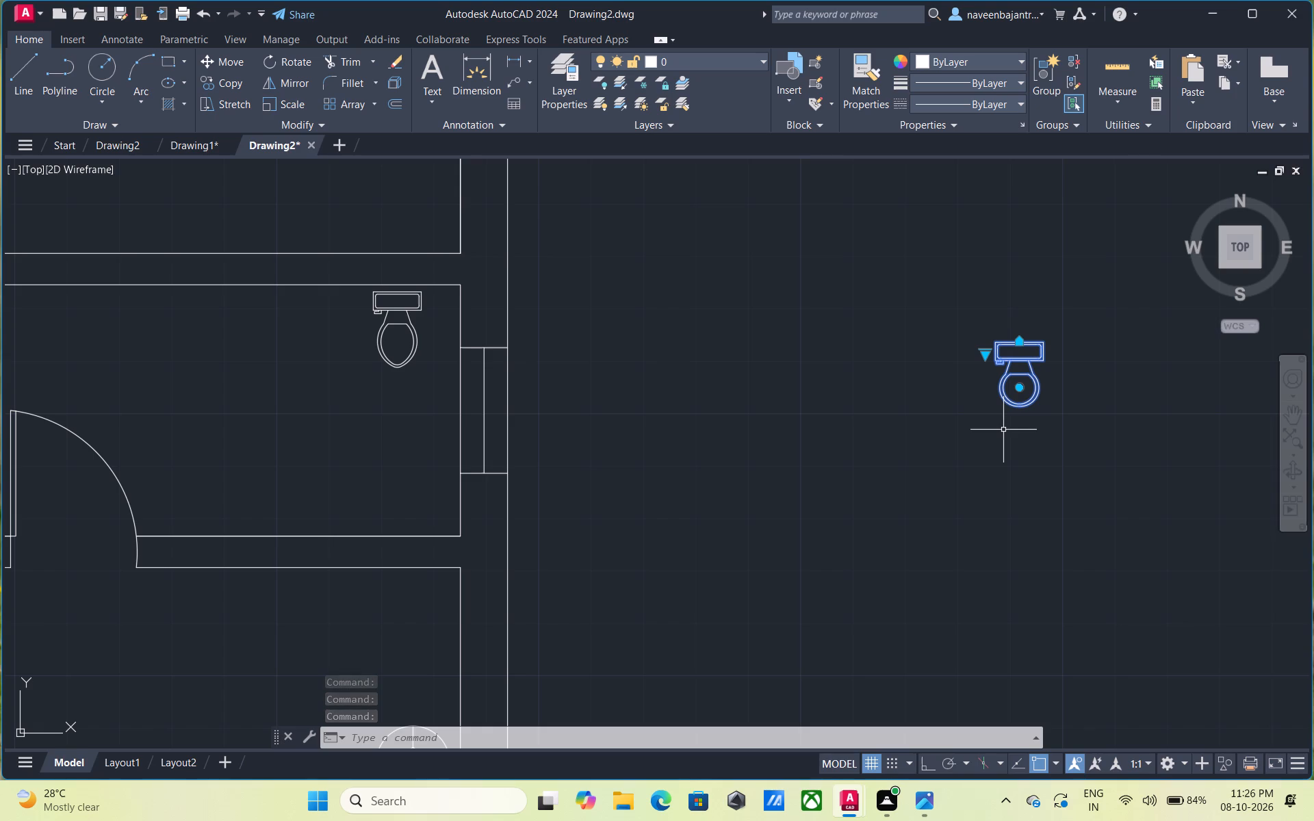
key(Escape)
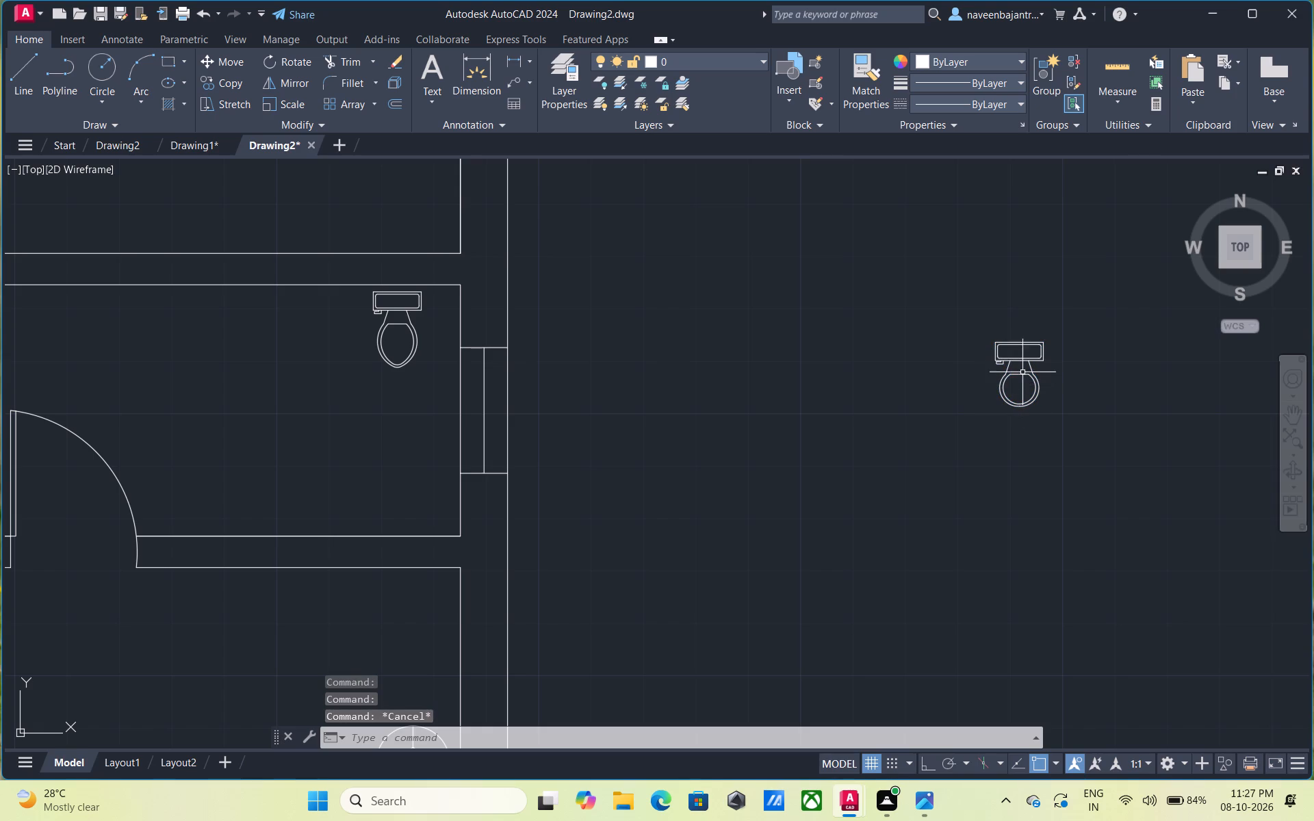
Rotate the copied round toilet 90° counterclockwise about the corner of its tank.
click(1002, 362)
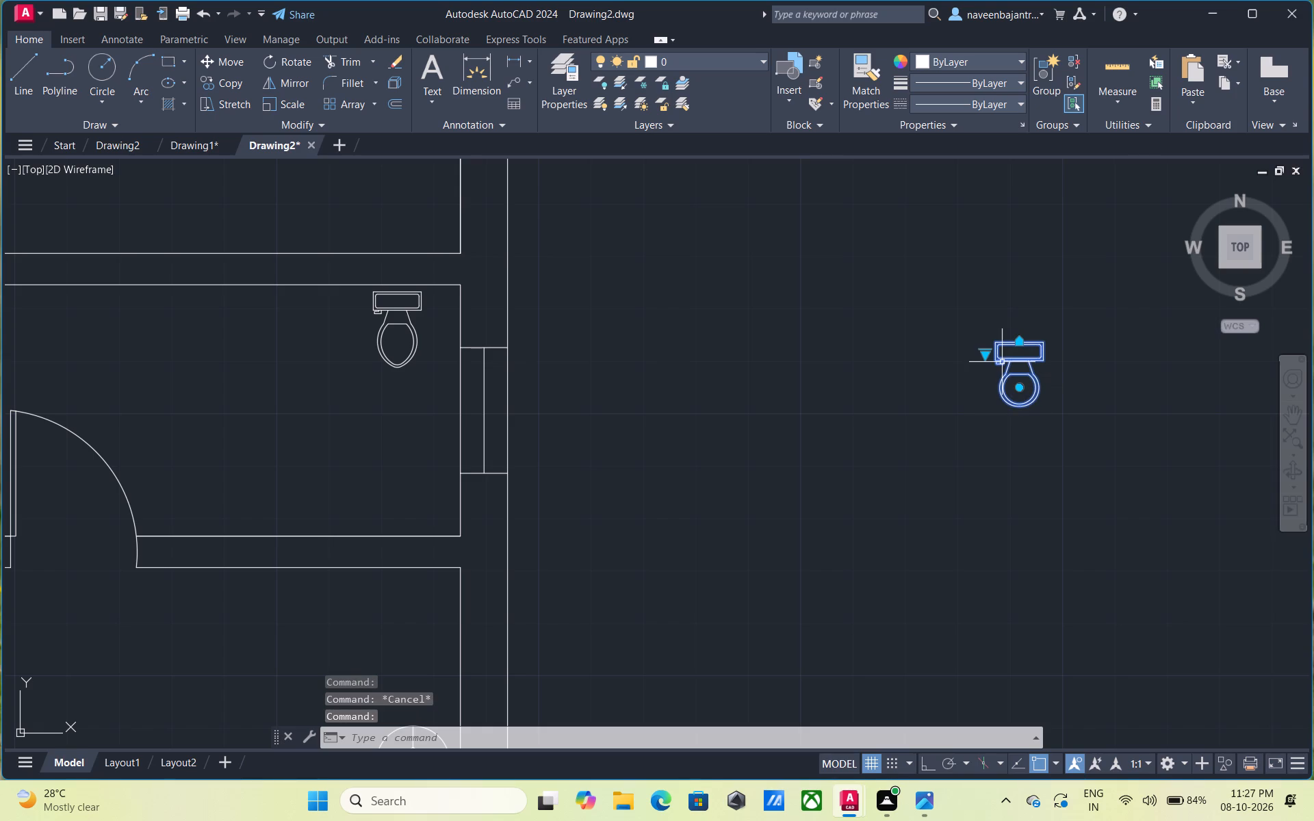
text(ro)
key(space)
click(1002, 362)
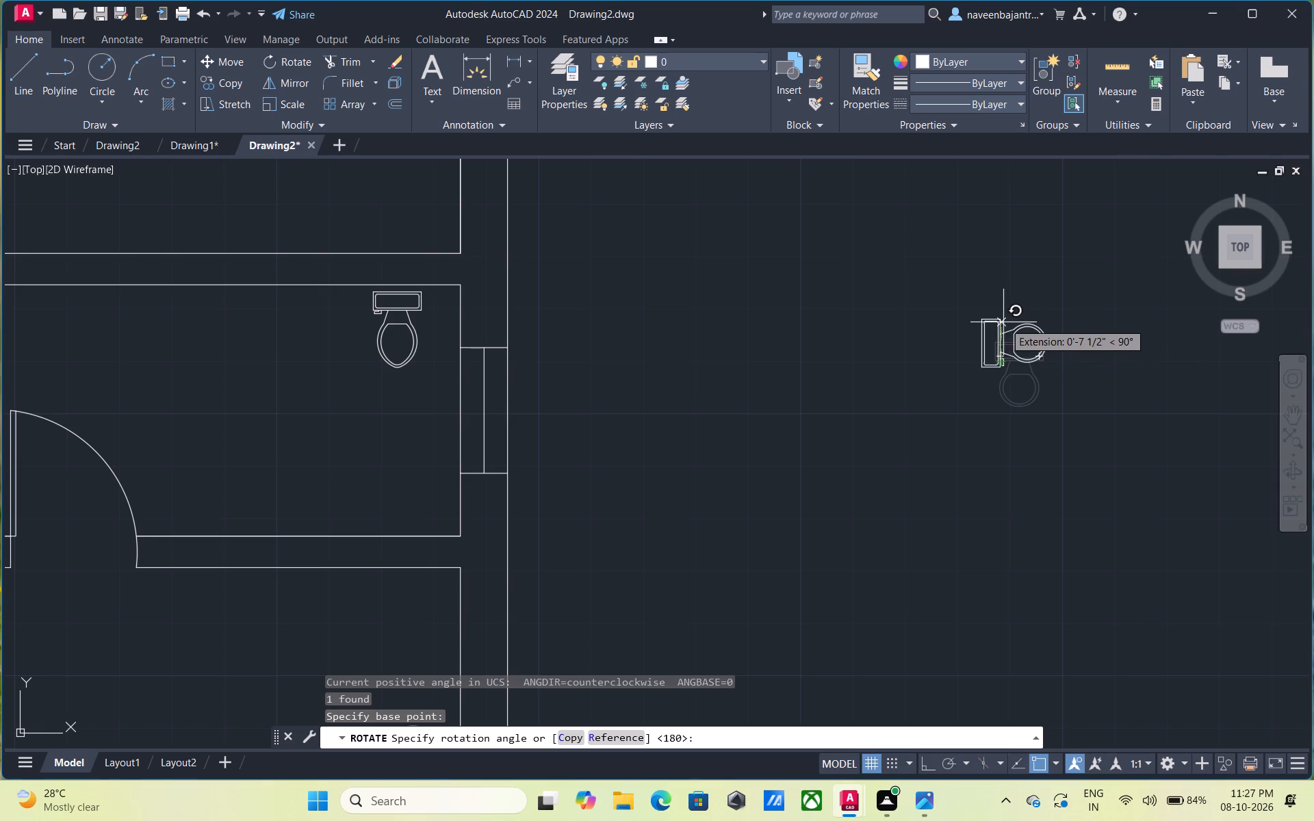
click(1003, 322)
key(Escape)
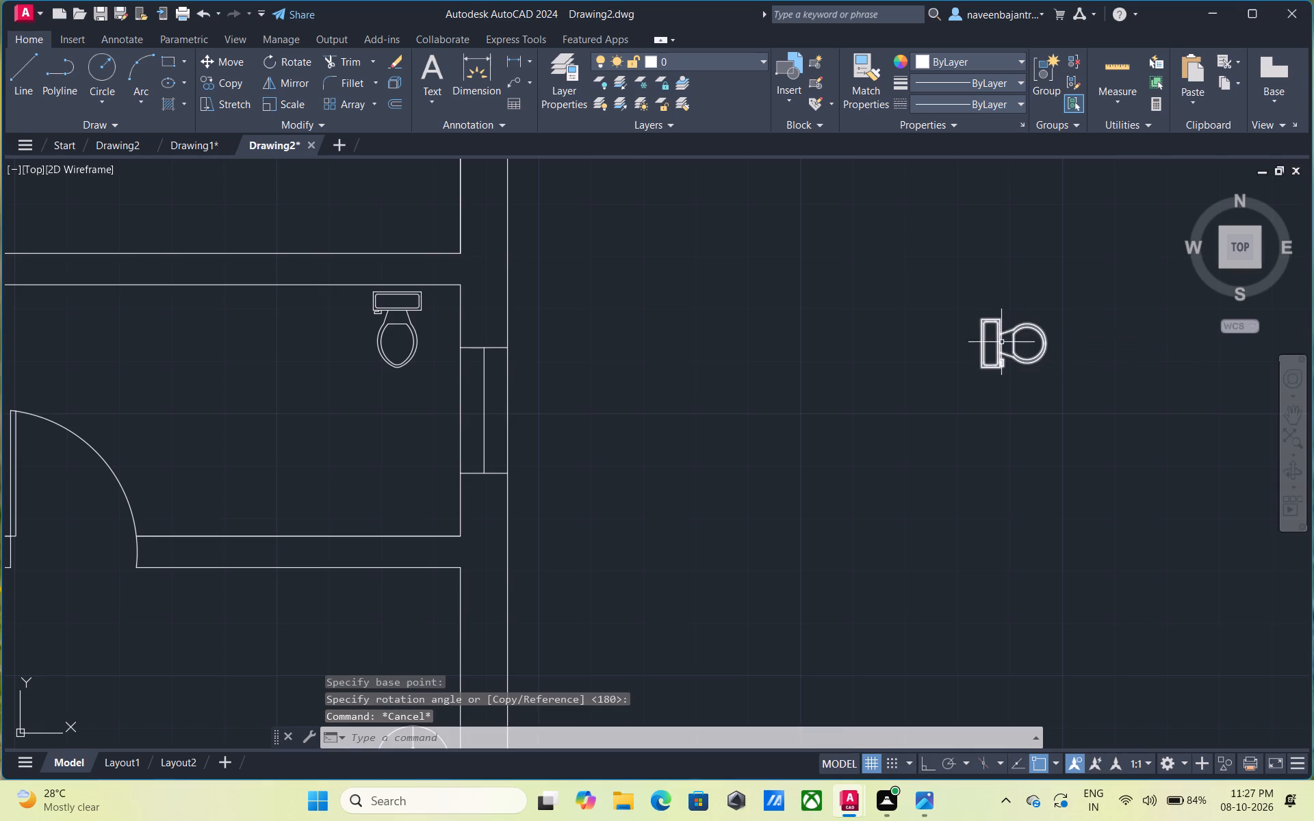
Move the rotated toilet into the small bathroom beside the rear entrance, with its tank close to the west wall.
click(984, 367)
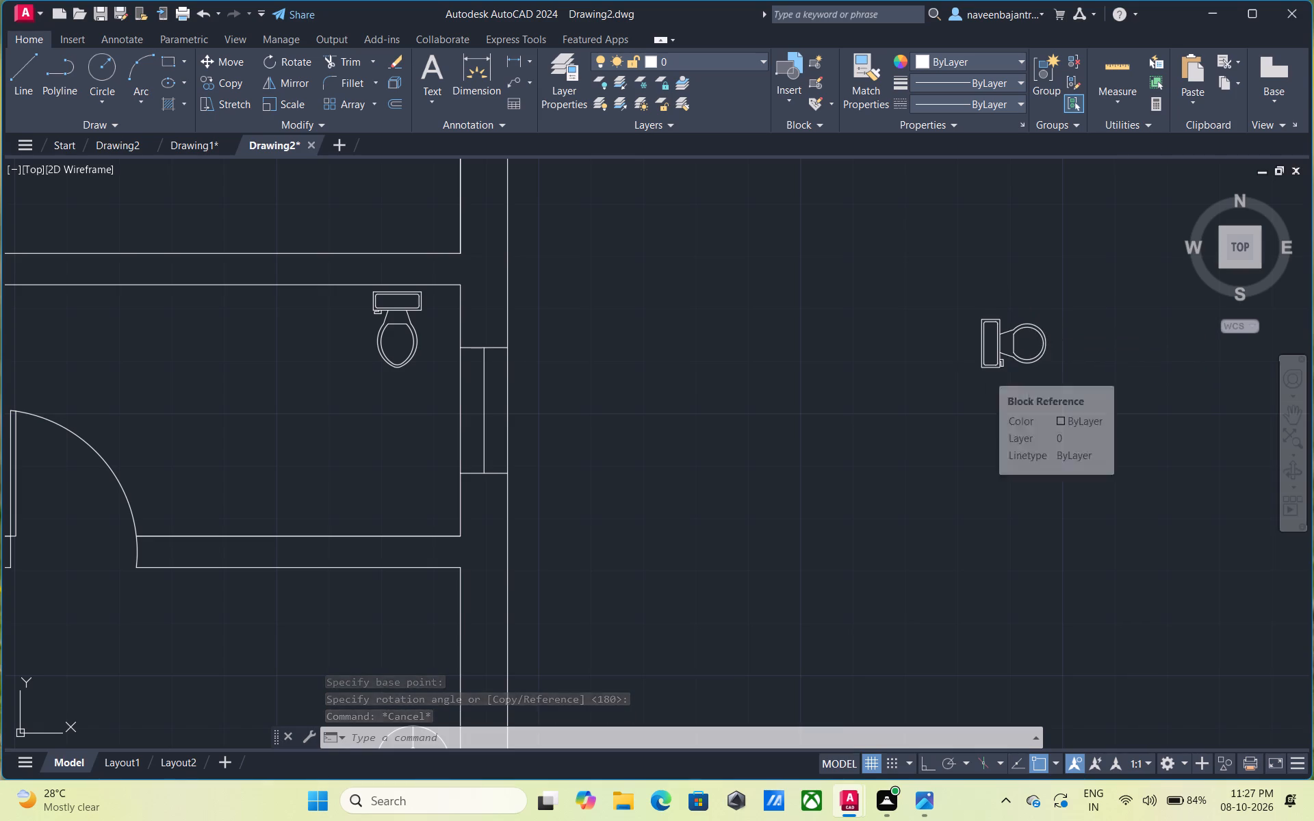
text(m)
key(space)
click(984, 367)
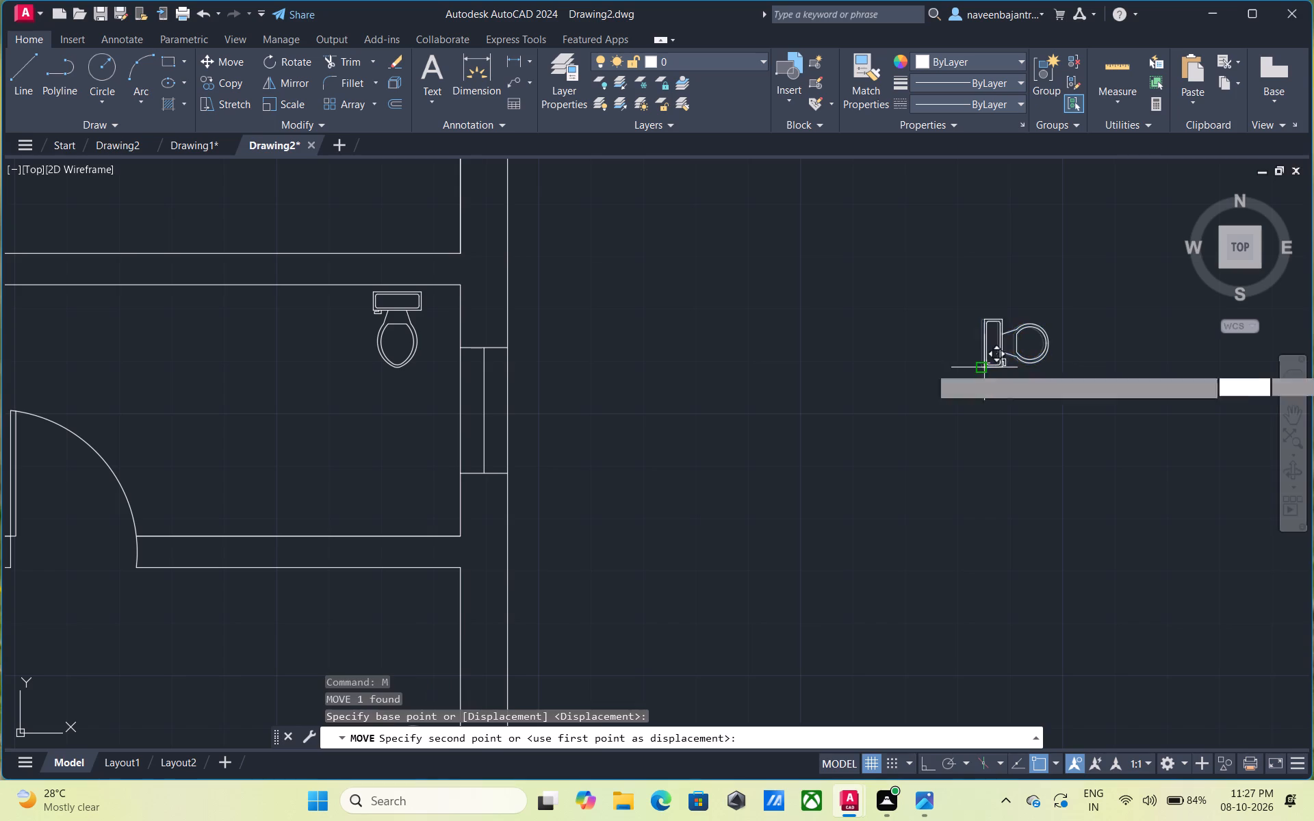
scroll(597, 337, down, 2)
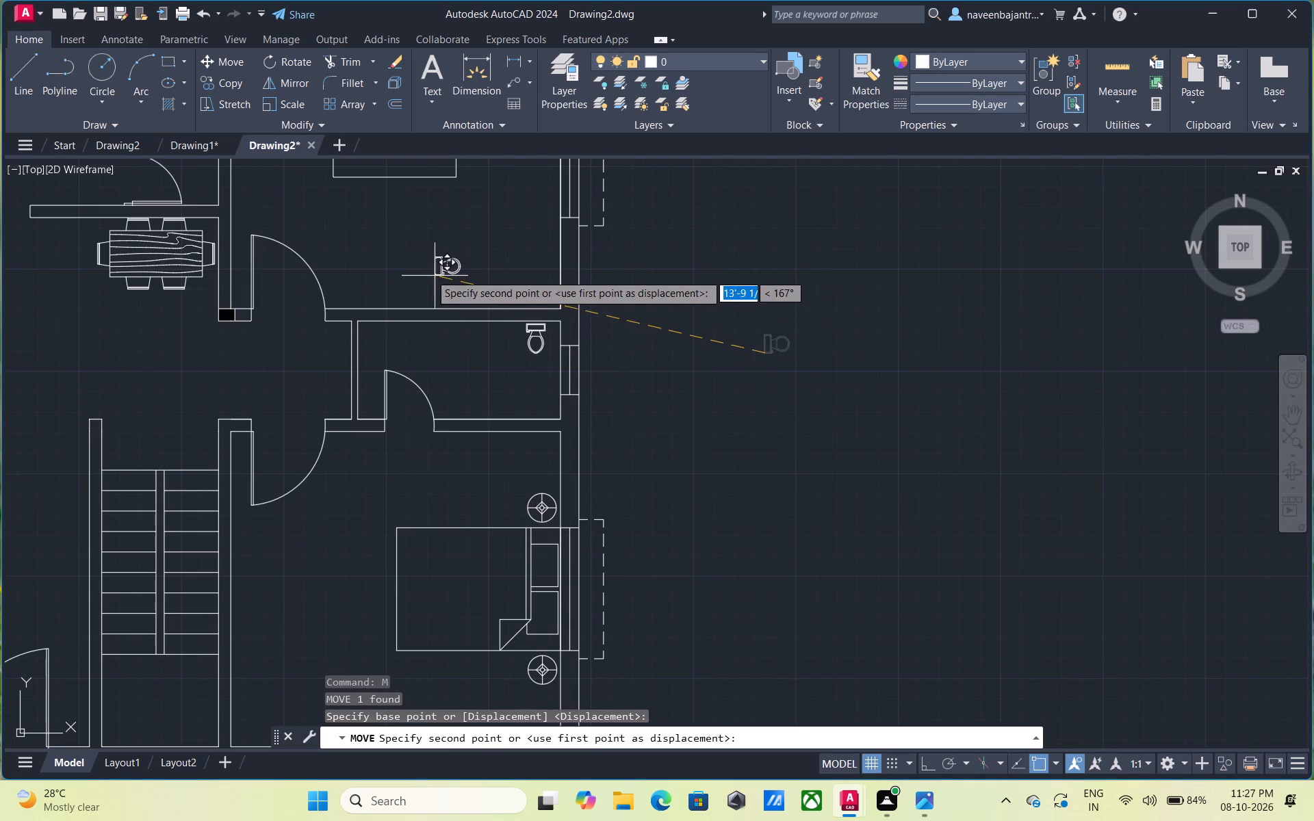
middle_drag(424, 272, 695, 488)
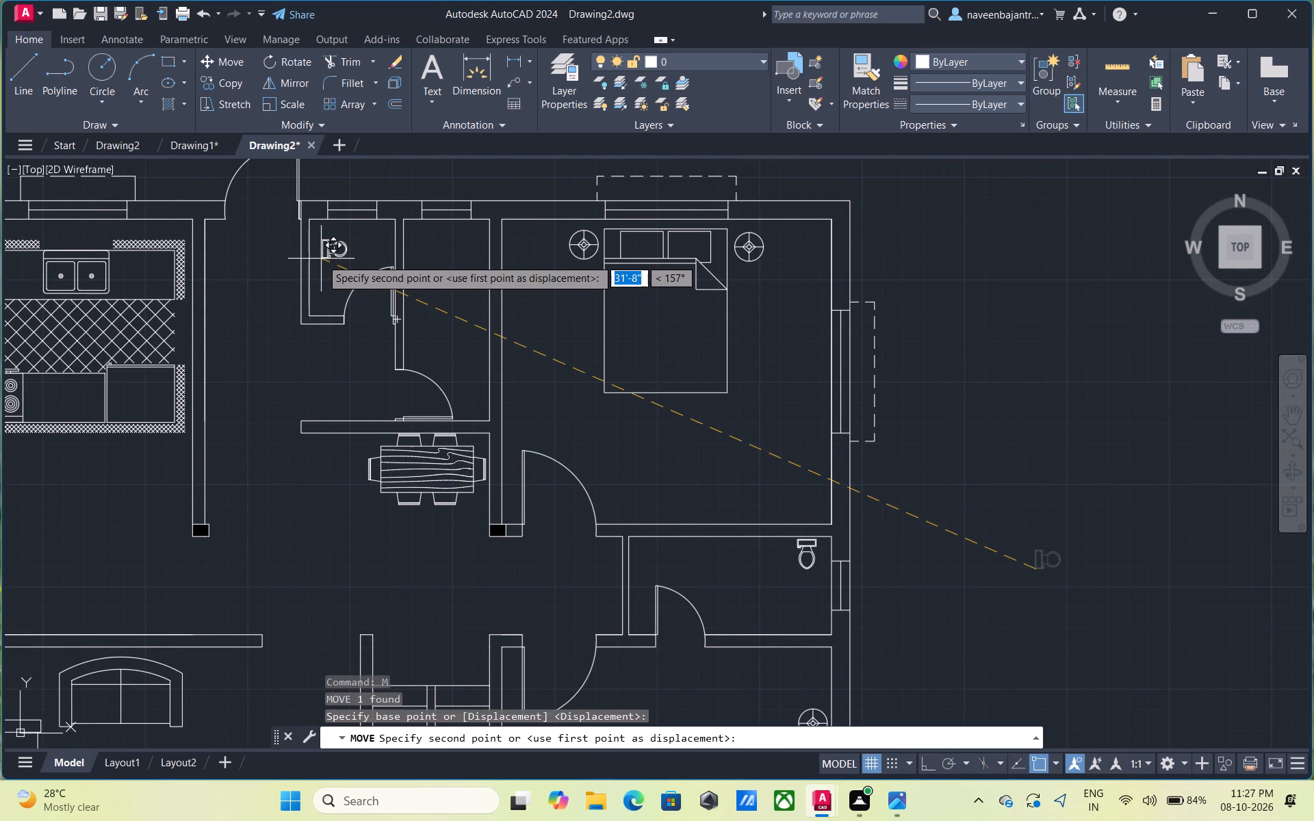
scroll(321, 259, up, 3)
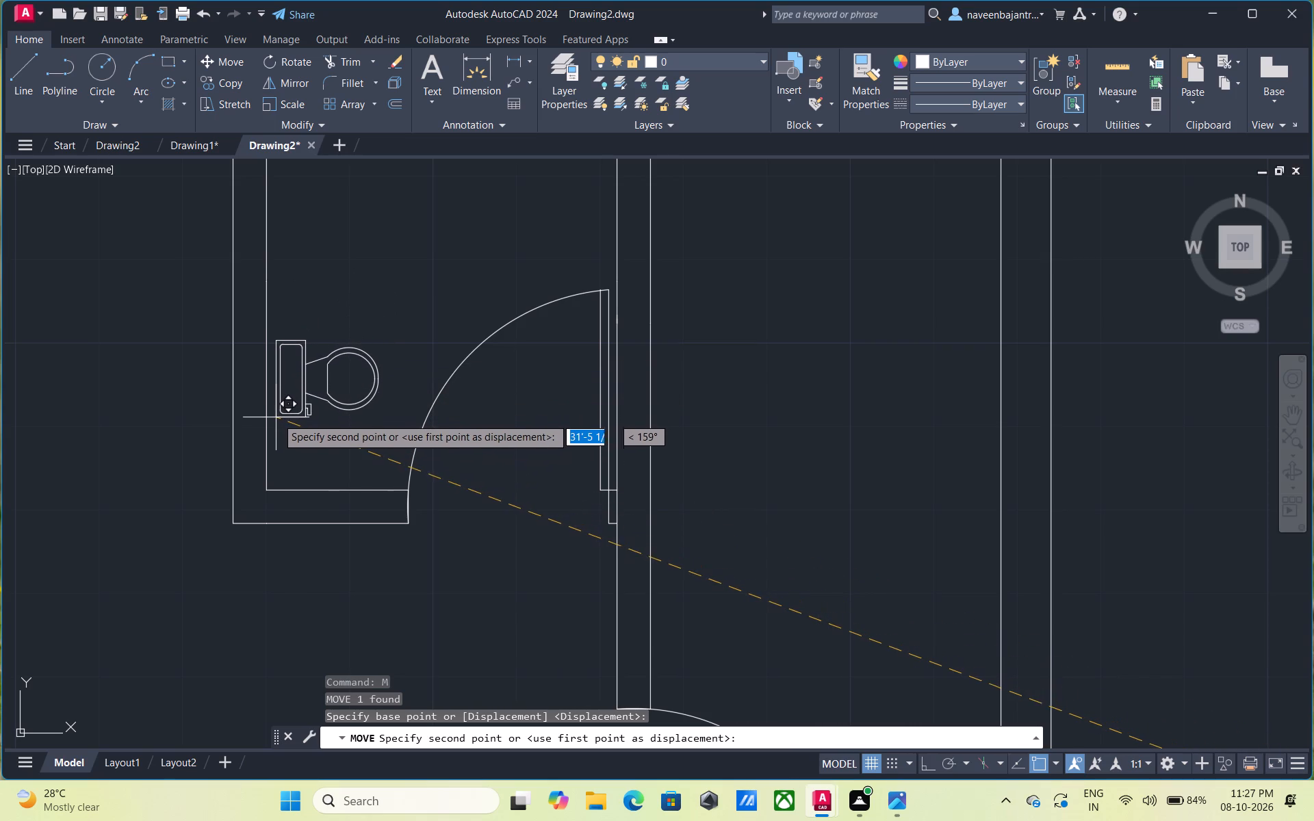
click(279, 410)
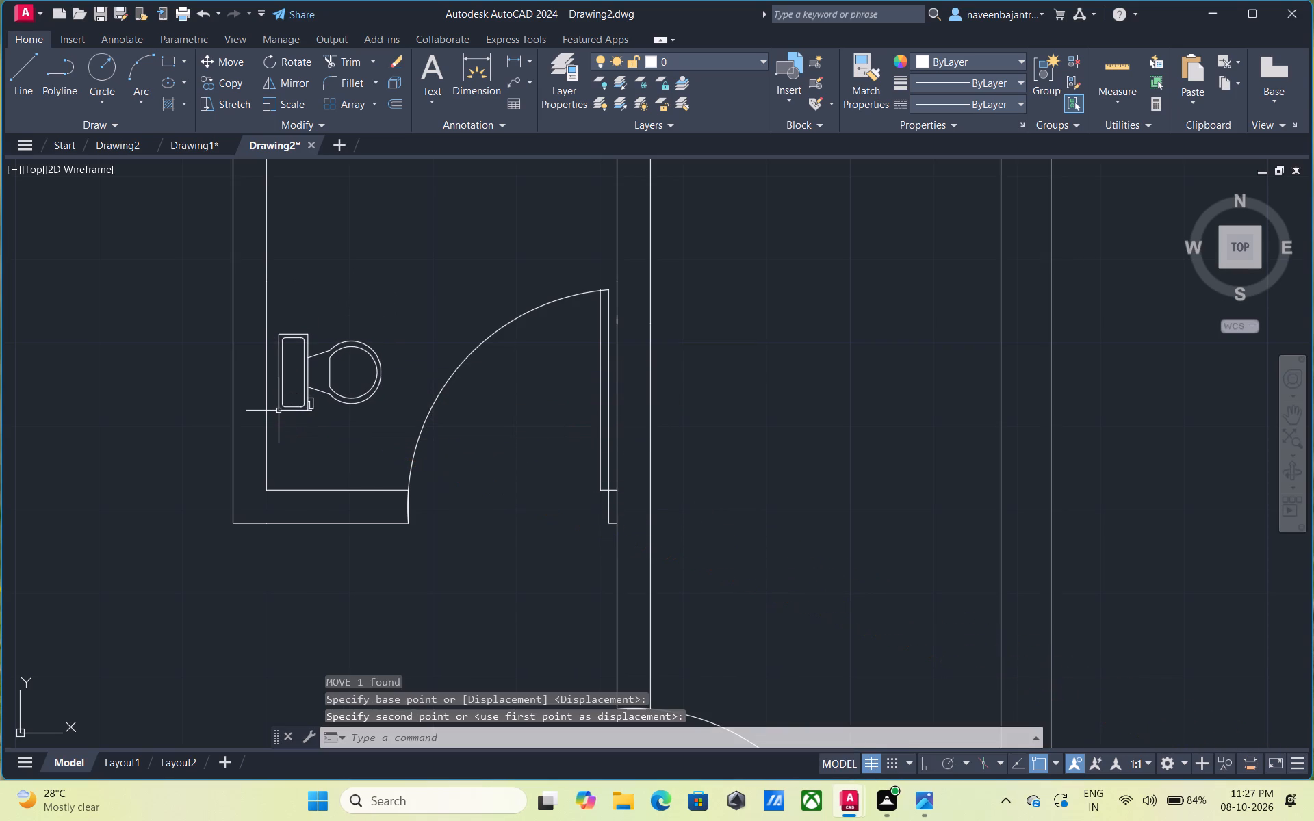
key(Escape)
Examine the furnished floor plan, from the overall layout to the kitchen, dining area and small bathroom.
scroll(354, 441, down, 3)
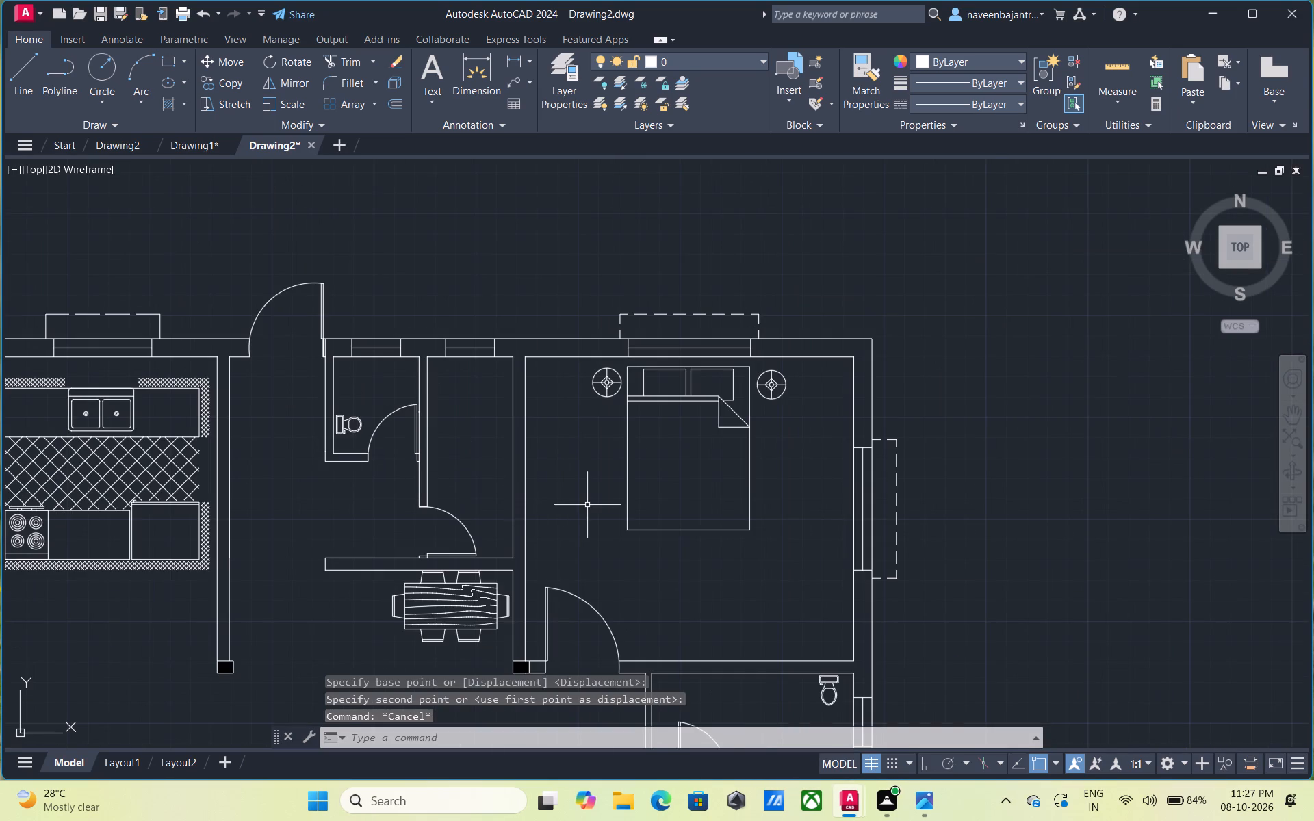
scroll(588, 506, down, 1)
middle_drag(588, 510, 604, 475)
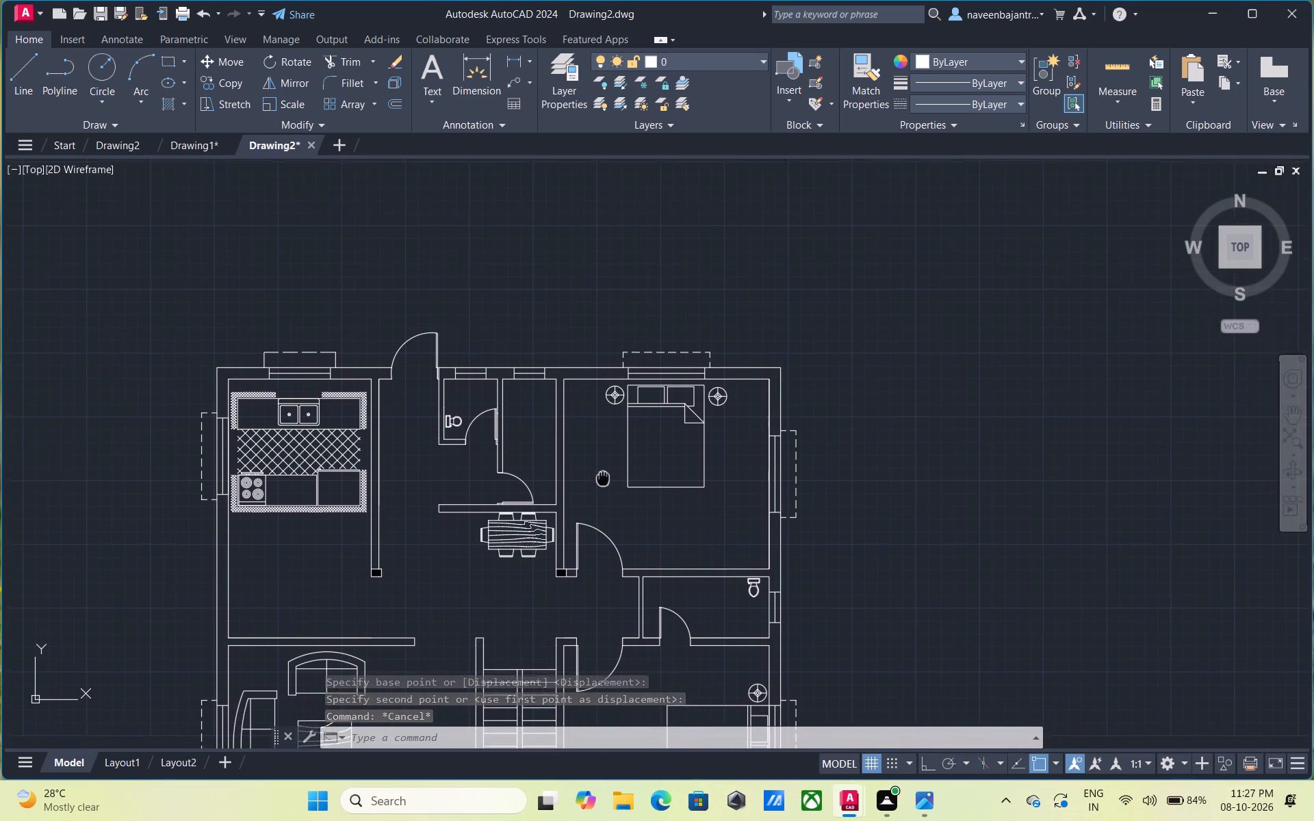
middle_drag(604, 475, 609, 466)
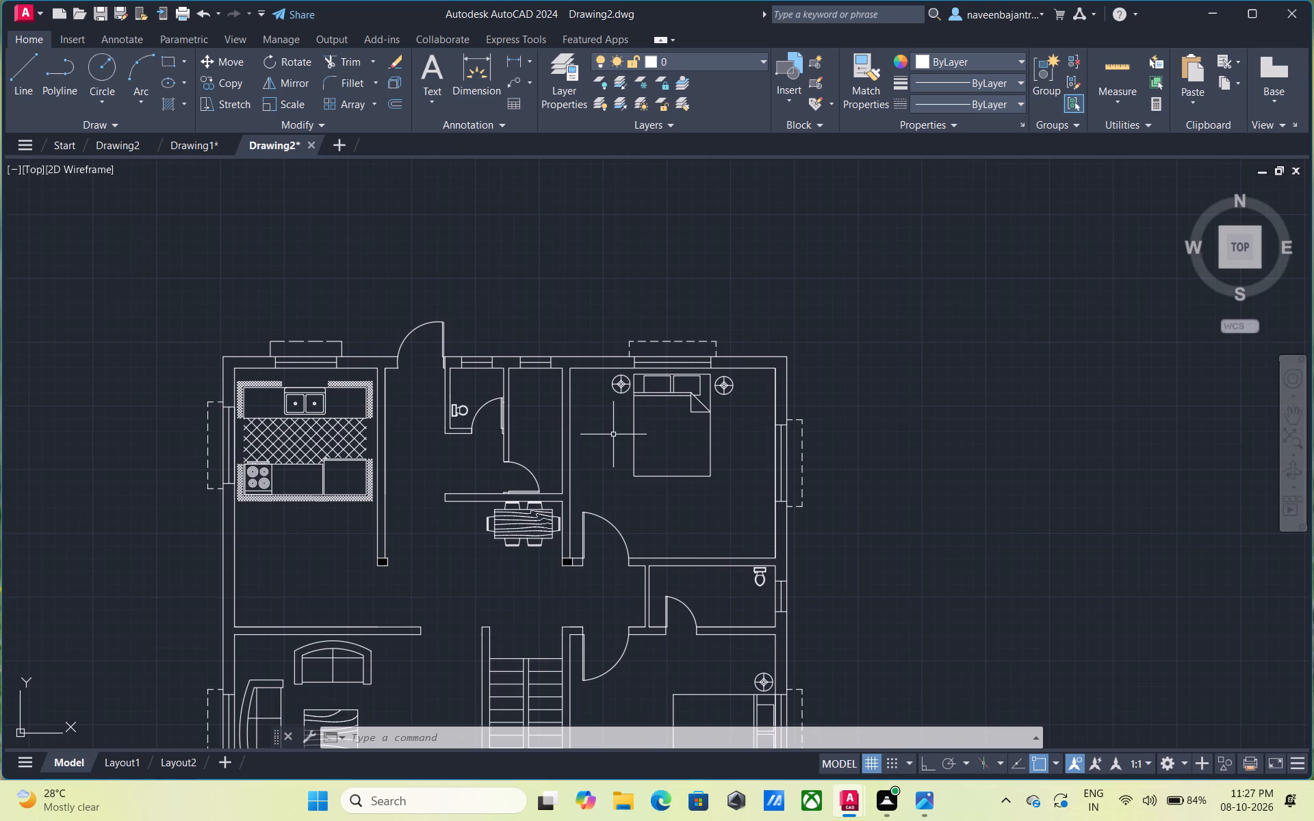
scroll(646, 503, down, 1)
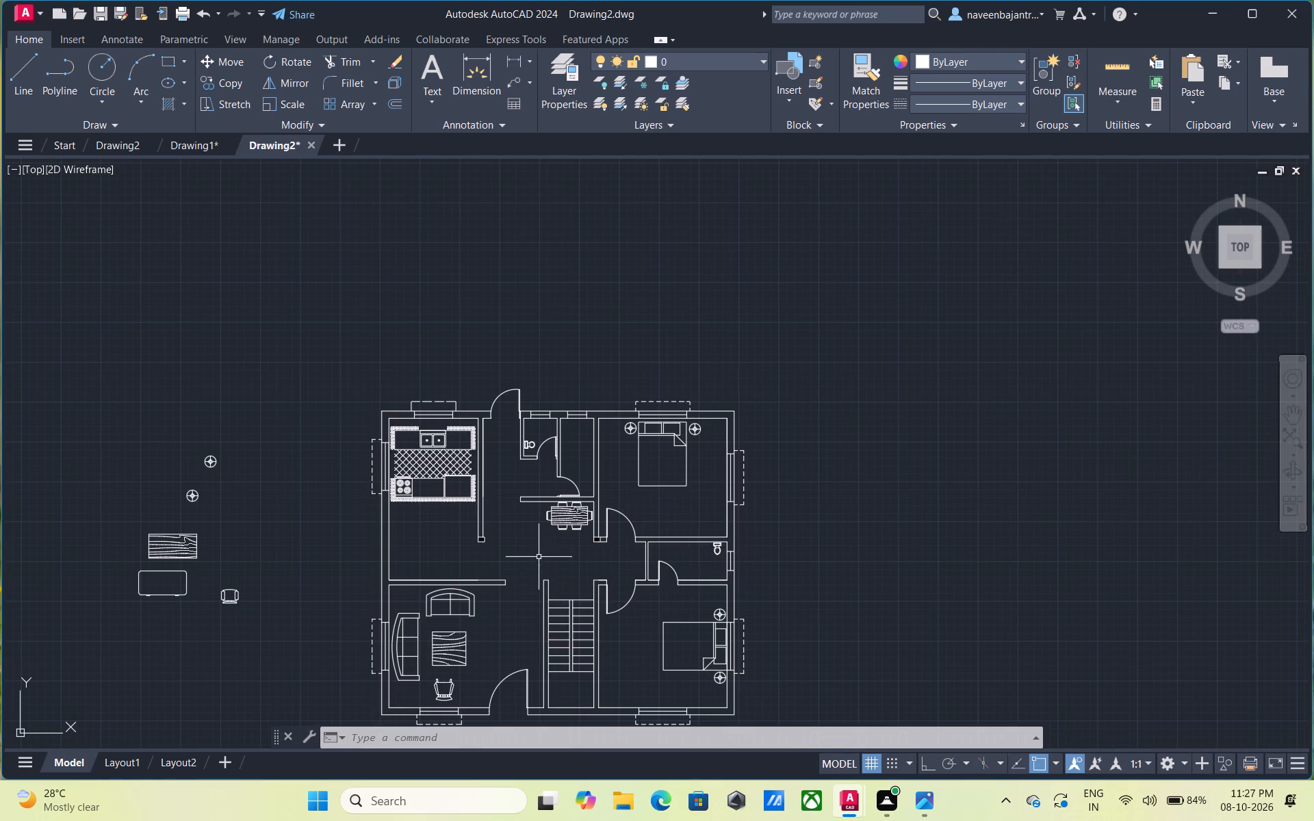
scroll(535, 550, down, 1)
middle_drag(535, 550, 737, 428)
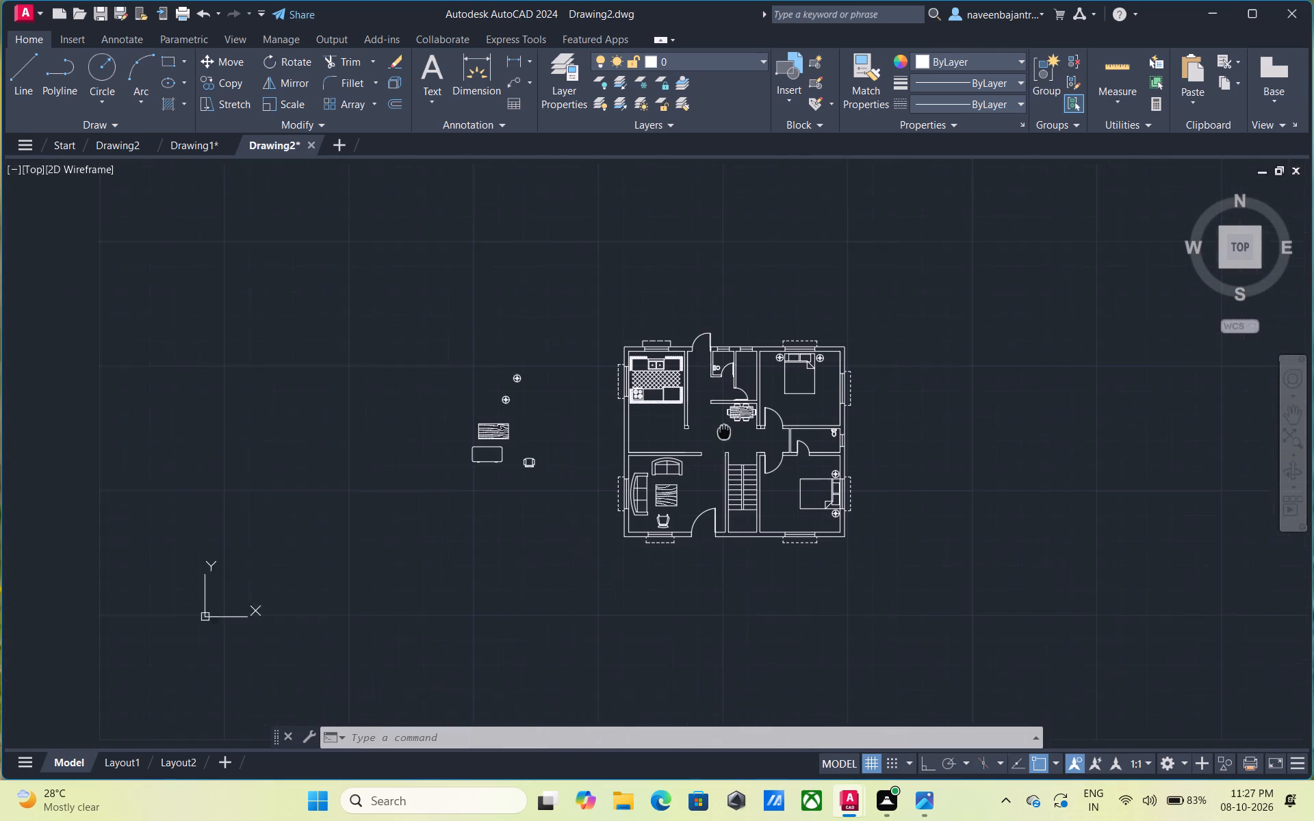
middle_drag(737, 428, 744, 425)
scroll(744, 425, up, 1)
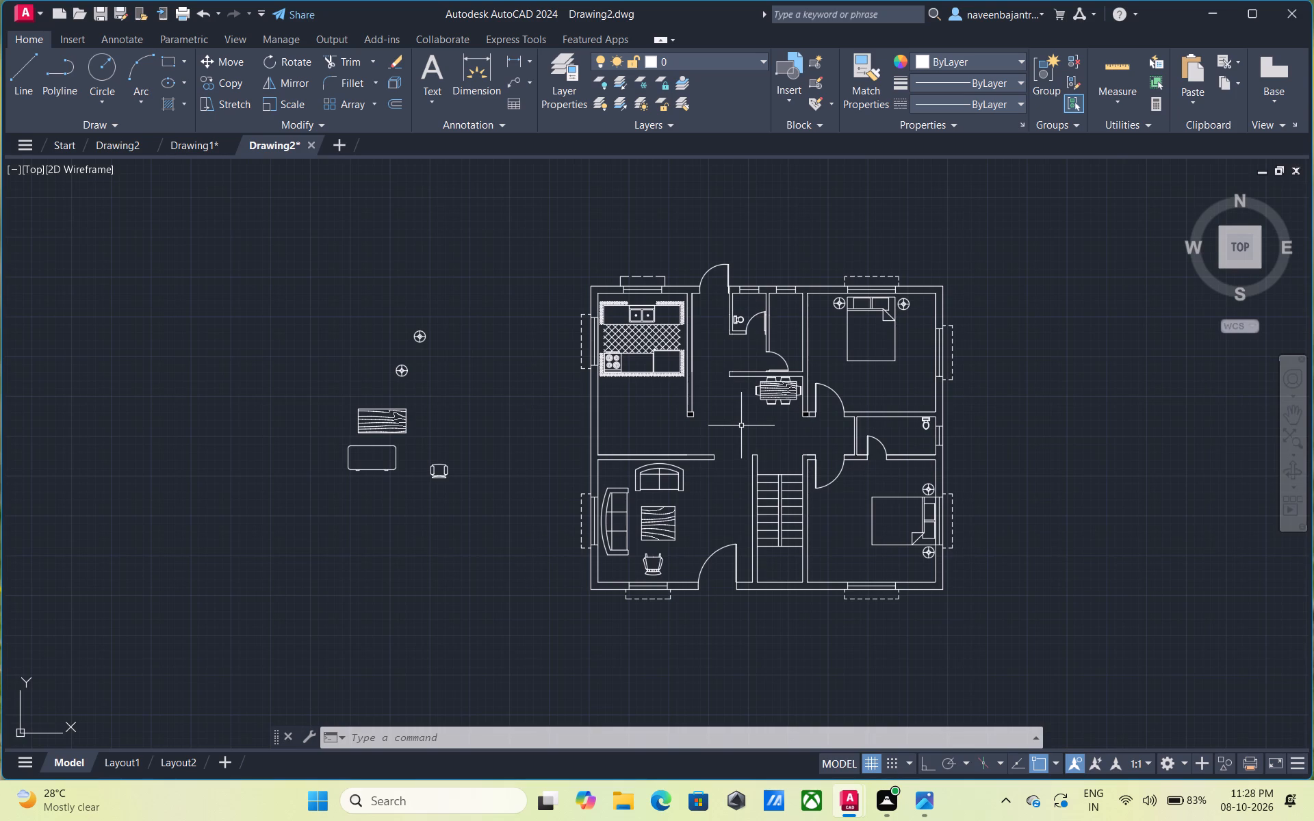
scroll(740, 426, up, 1)
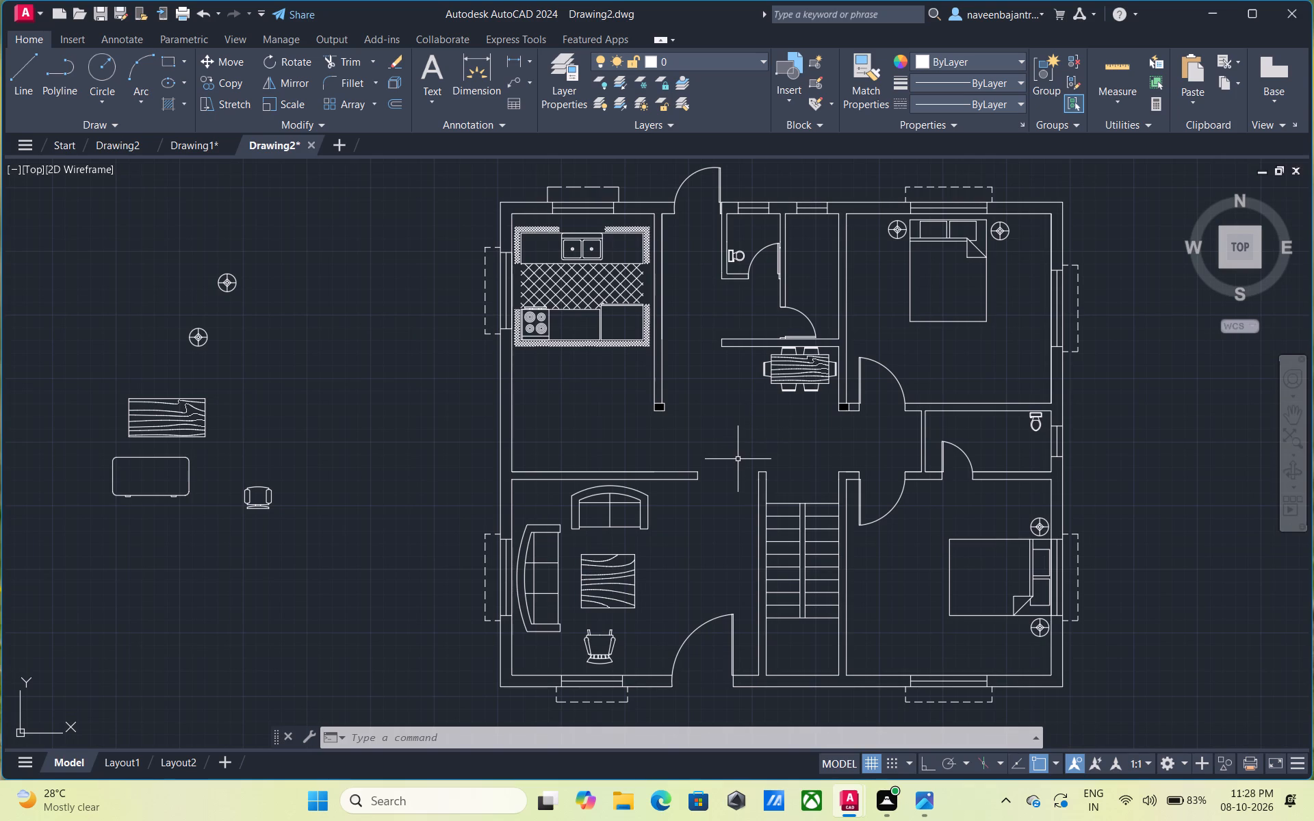
scroll(738, 459, down, 1)
middle_drag(738, 452, 706, 454)
middle_click(706, 454)
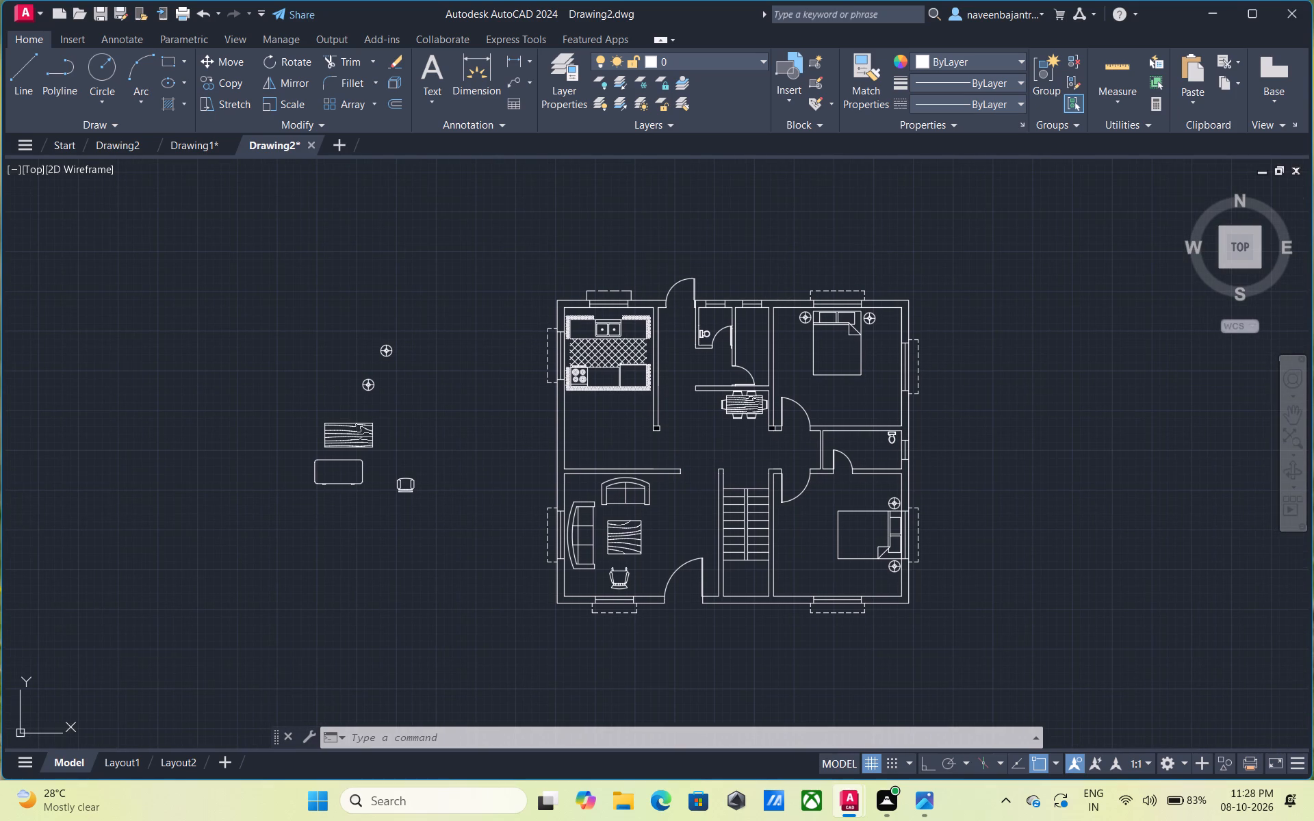
scroll(688, 420, up, 2)
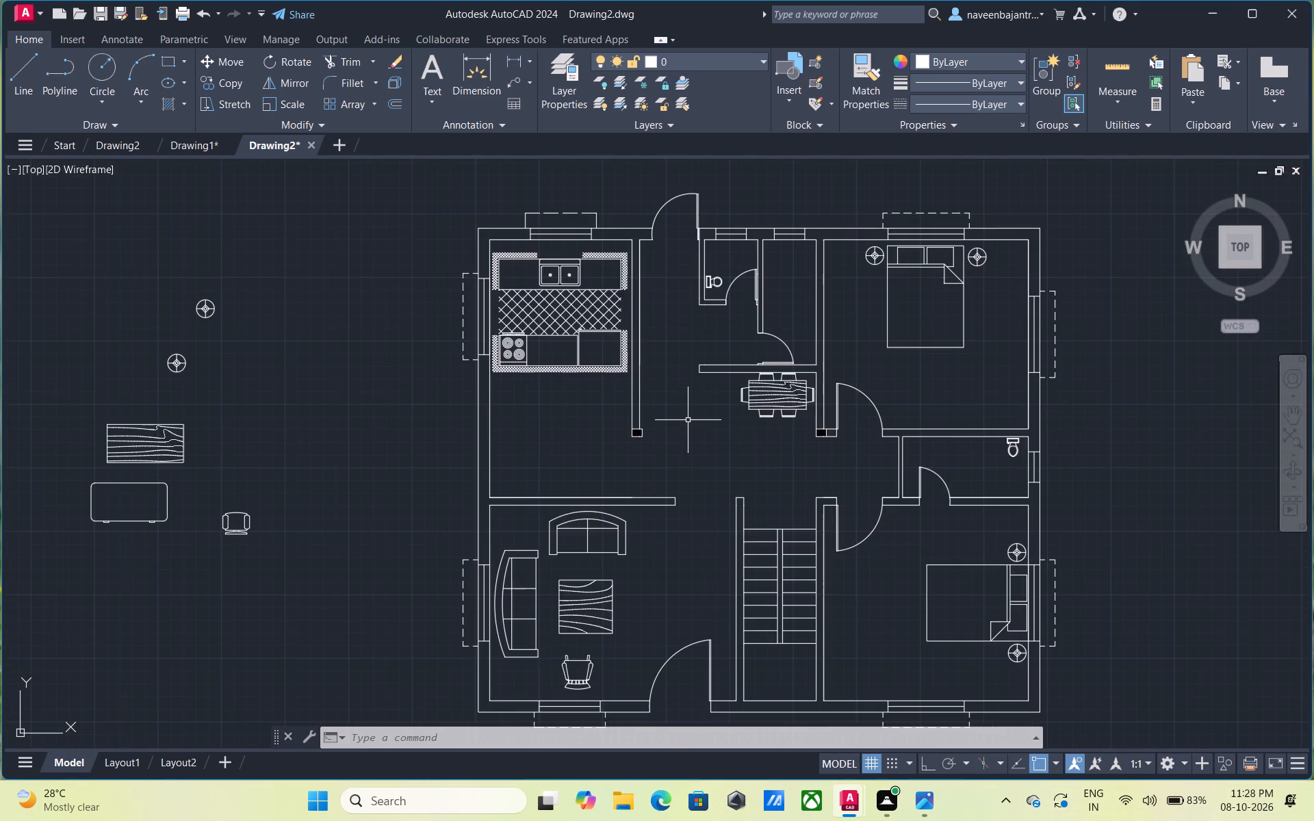
scroll(688, 420, up, 1)
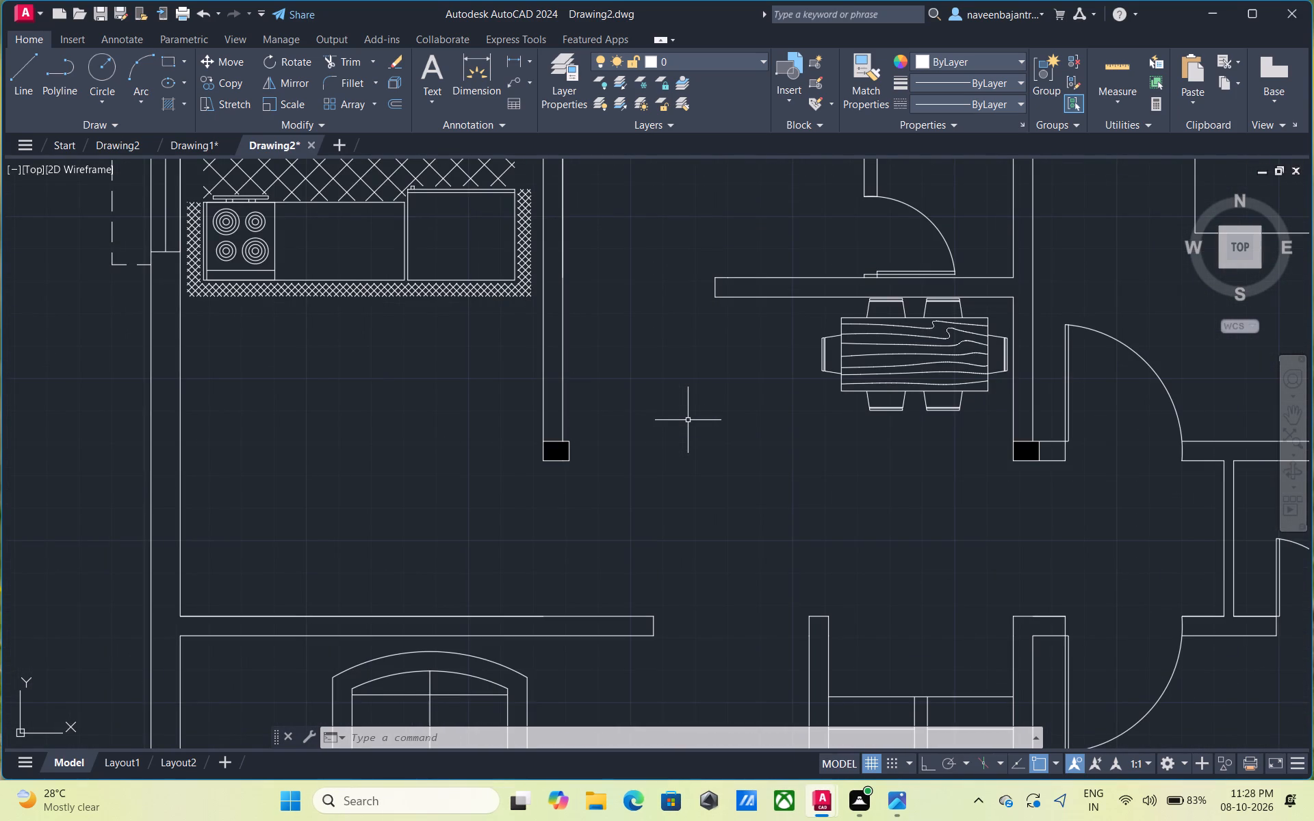
scroll(688, 420, down, 1)
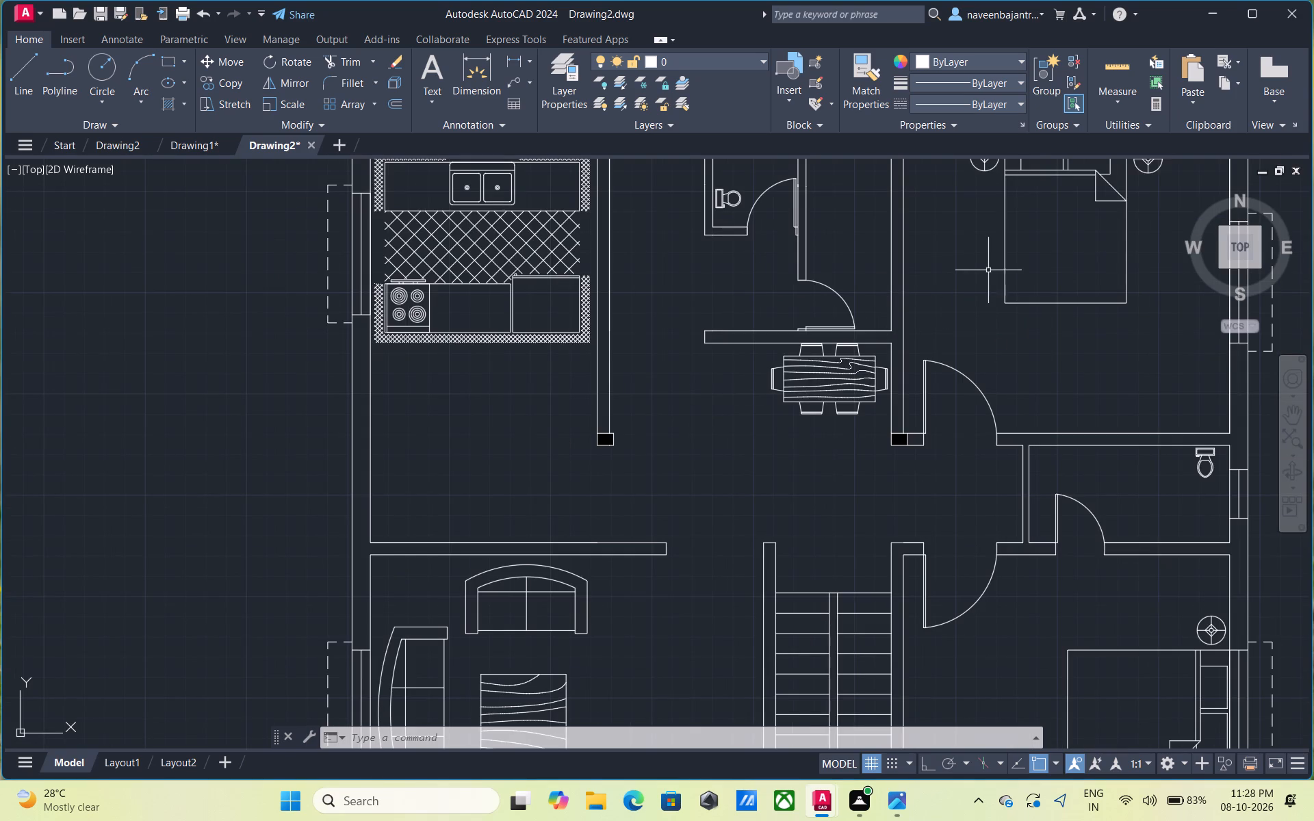
middle_drag(988, 270, 961, 413)
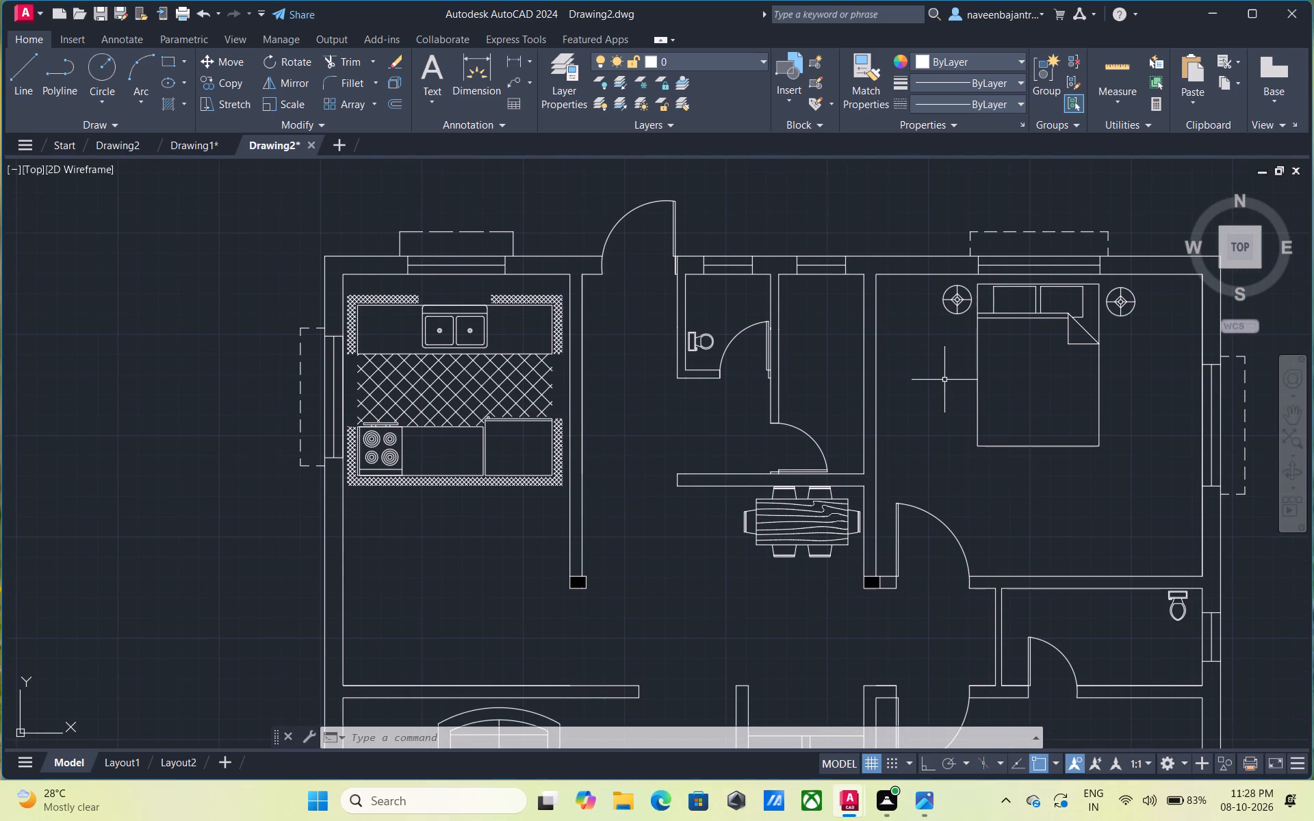
middle_drag(944, 380, 943, 426)
scroll(943, 426, up, 1)
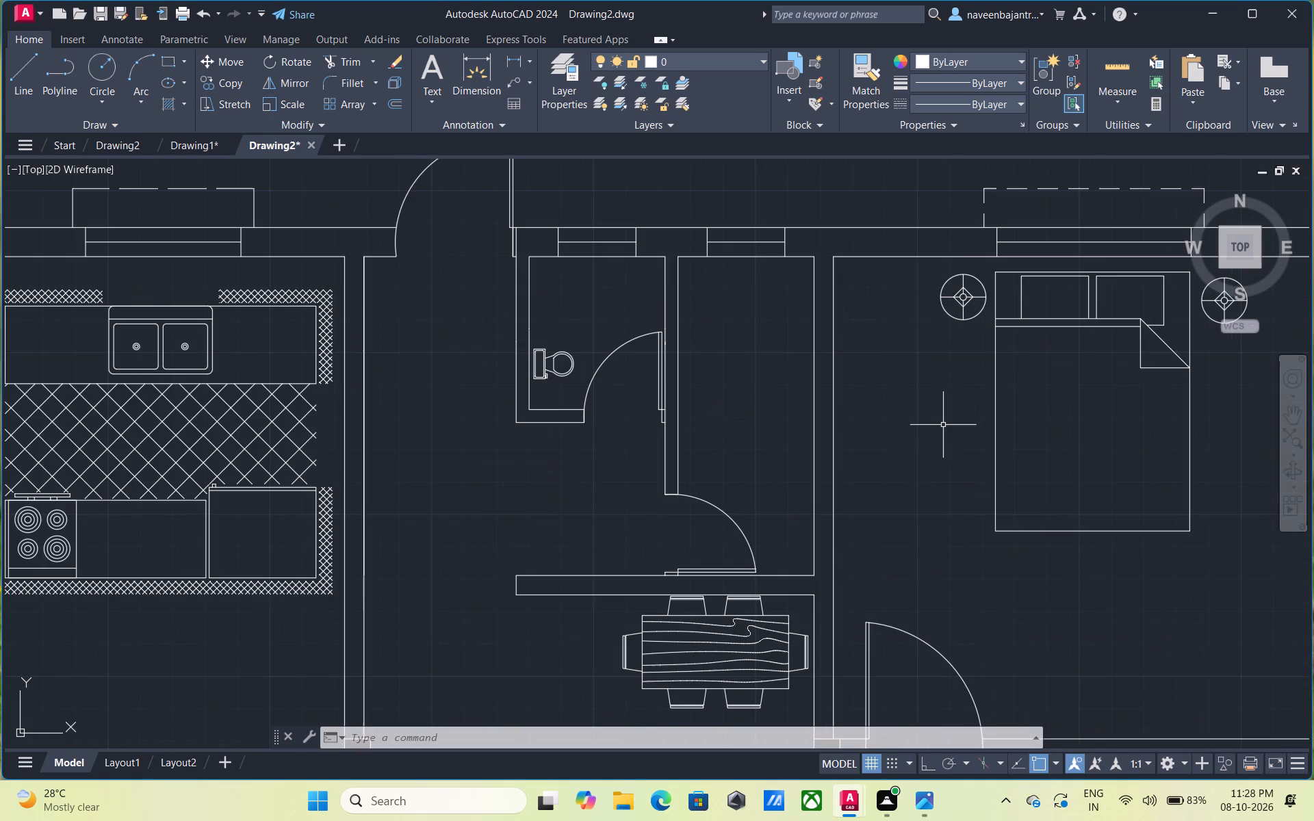
Draw two vertical lines continuing both faces of the main bedroom's west partition through the north wall, slightly past its outer face.
scroll(943, 425, up, 2)
scroll(849, 298, down, 2)
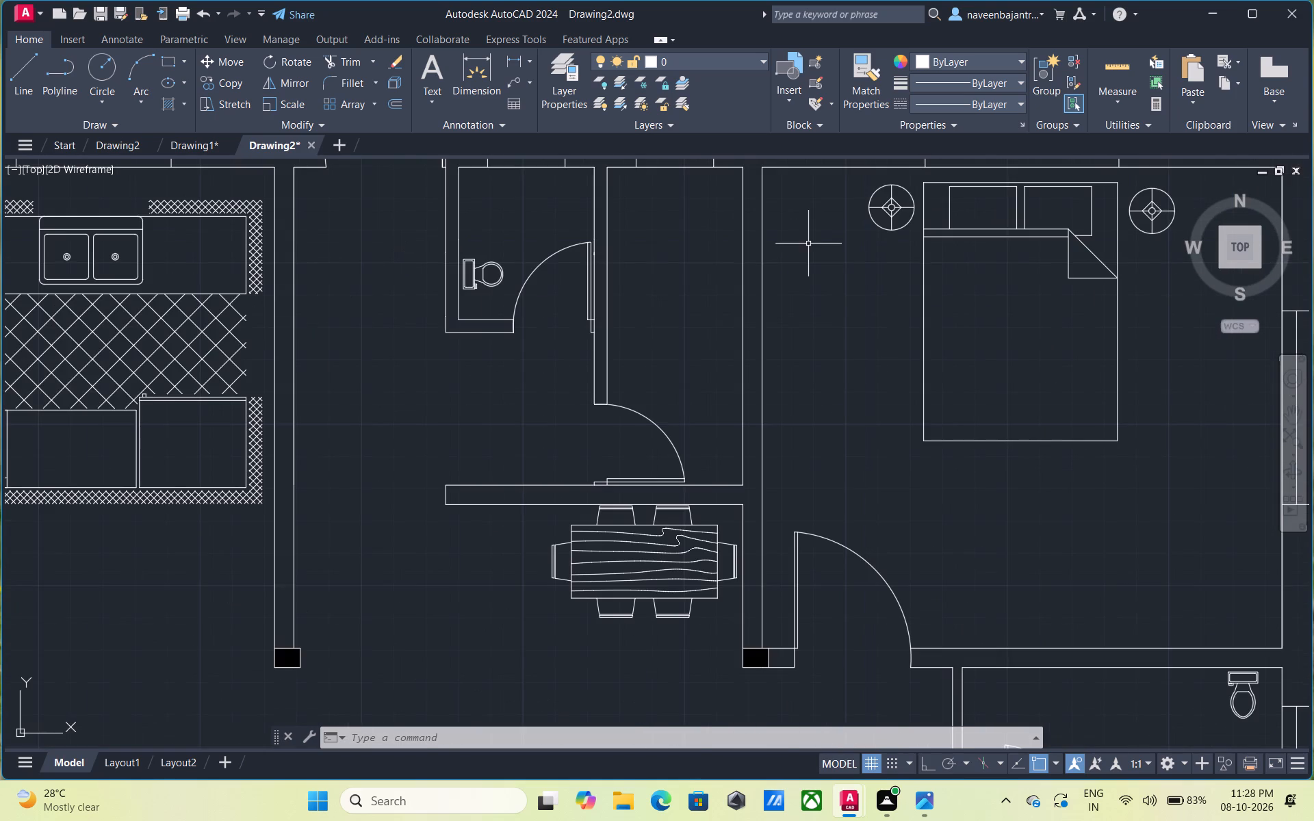
middle_drag(808, 244, 838, 436)
key(Escape)
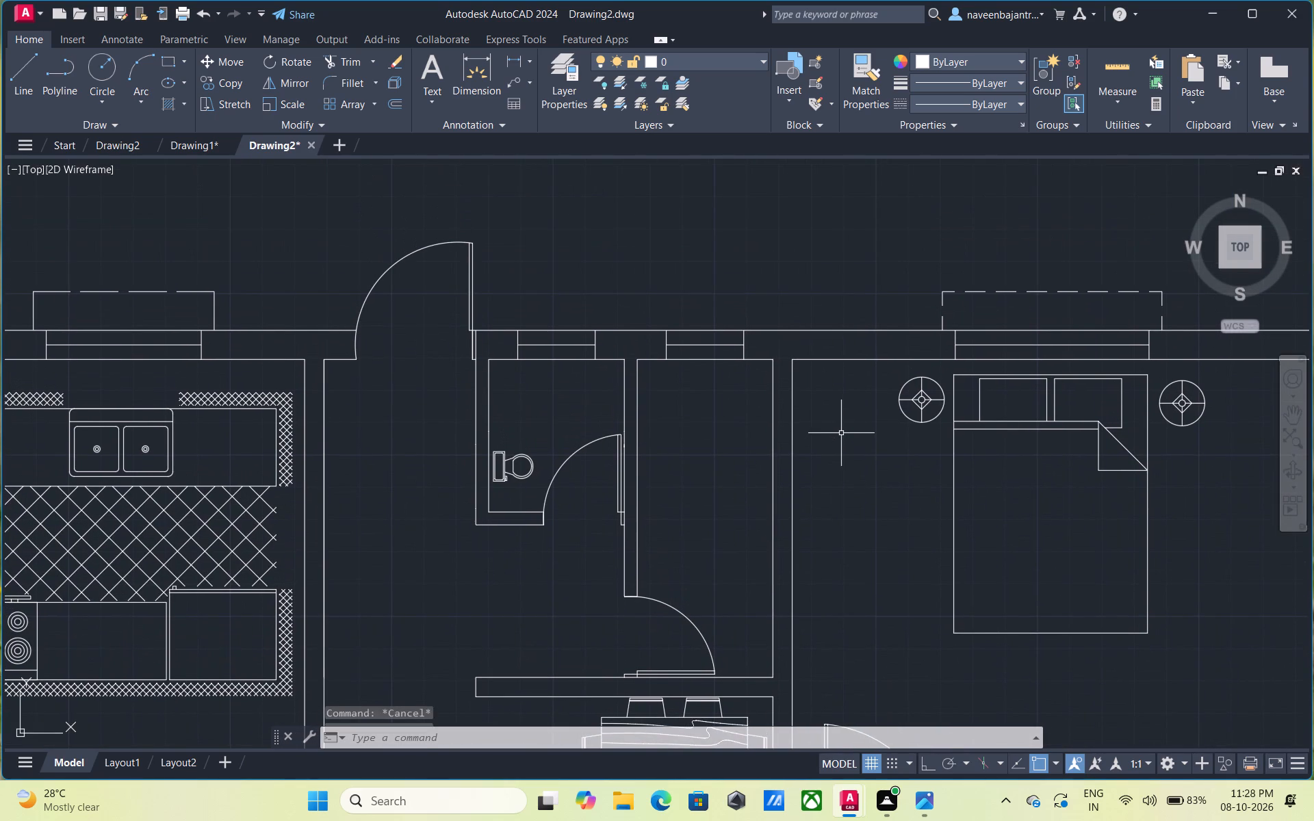
text(l)
key(space)
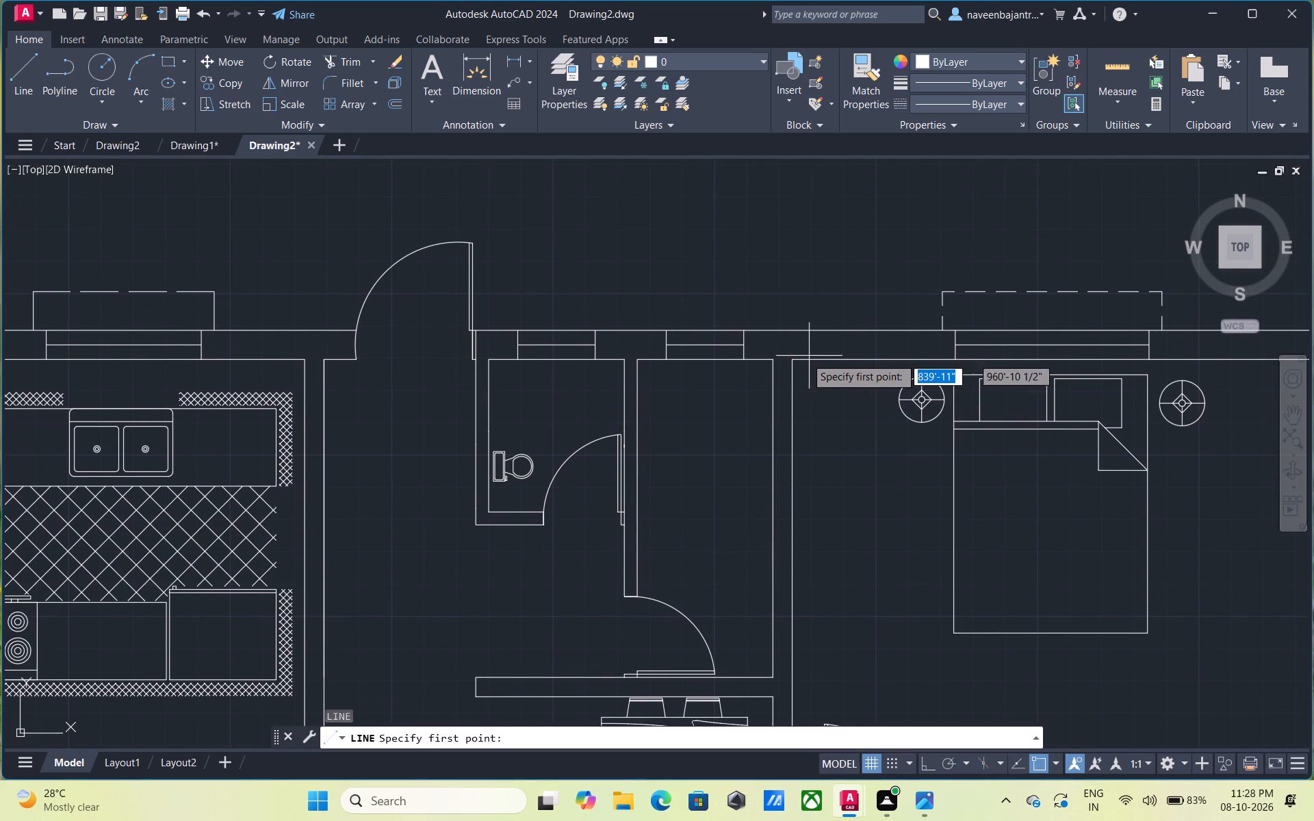
click(795, 361)
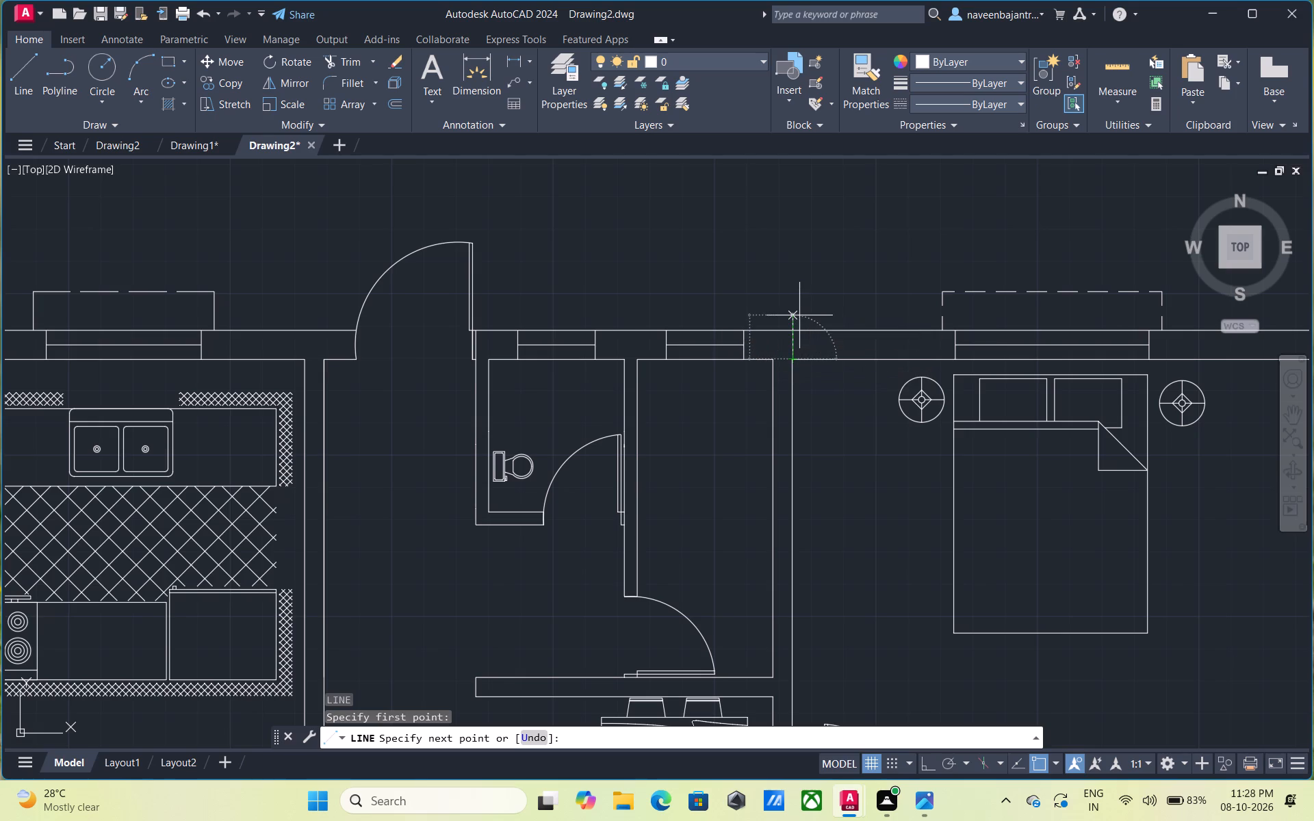
click(799, 315)
key(Escape)
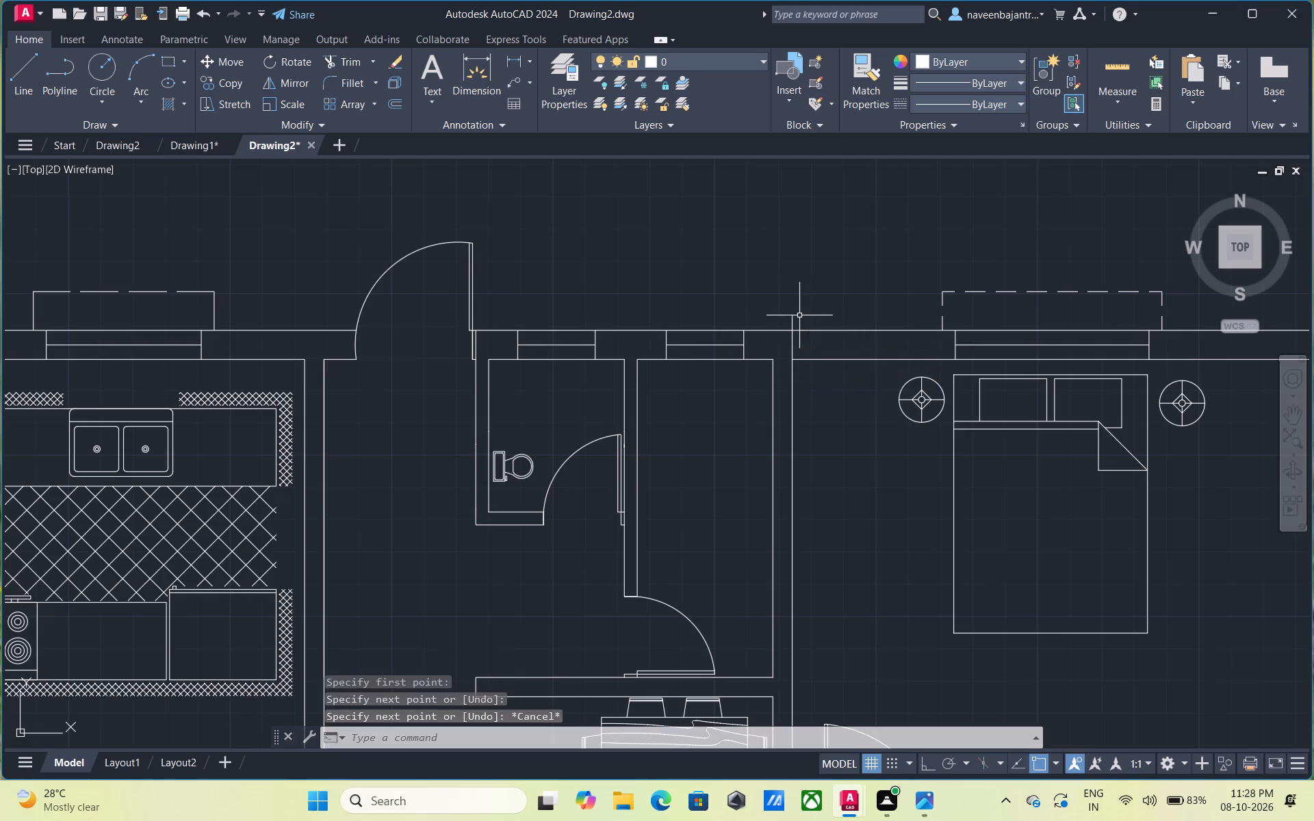
key(l)
key(space)
click(774, 355)
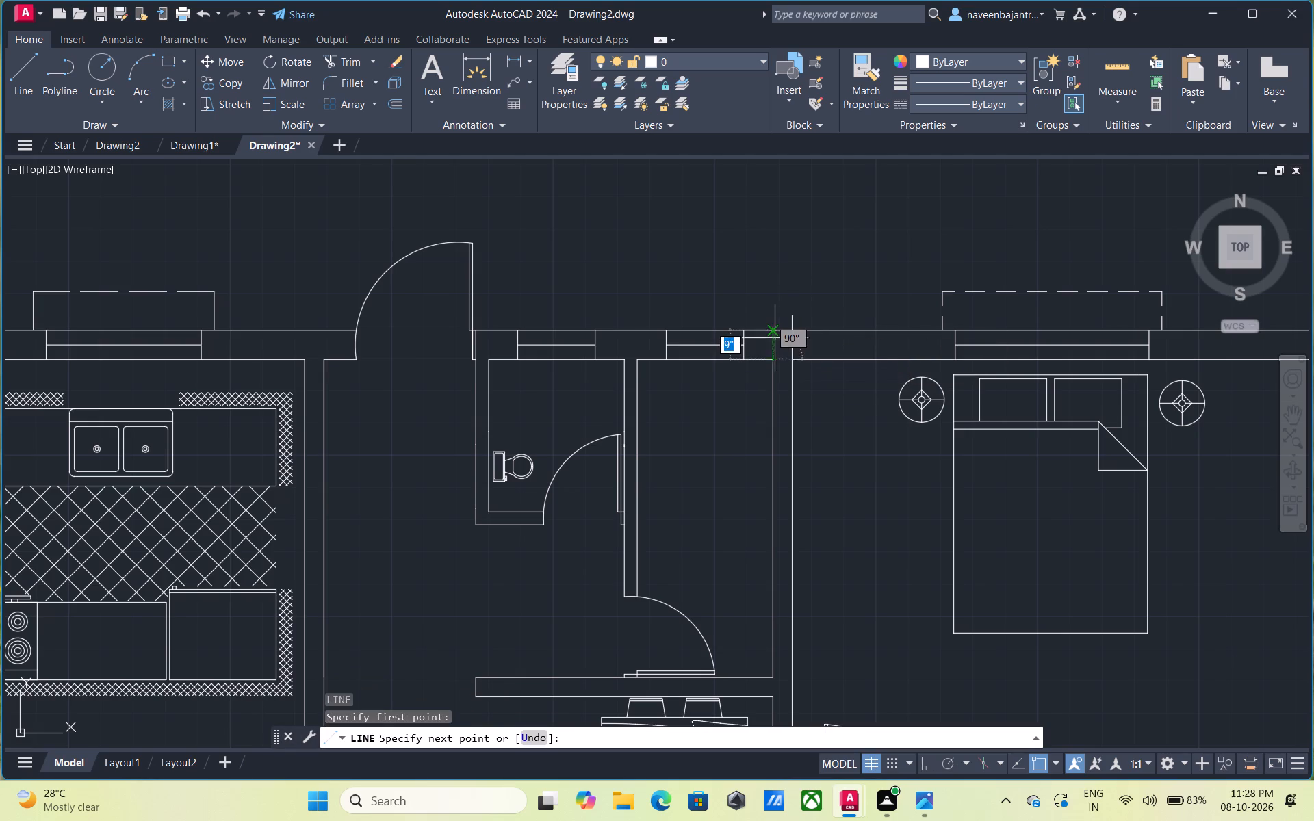
click(775, 319)
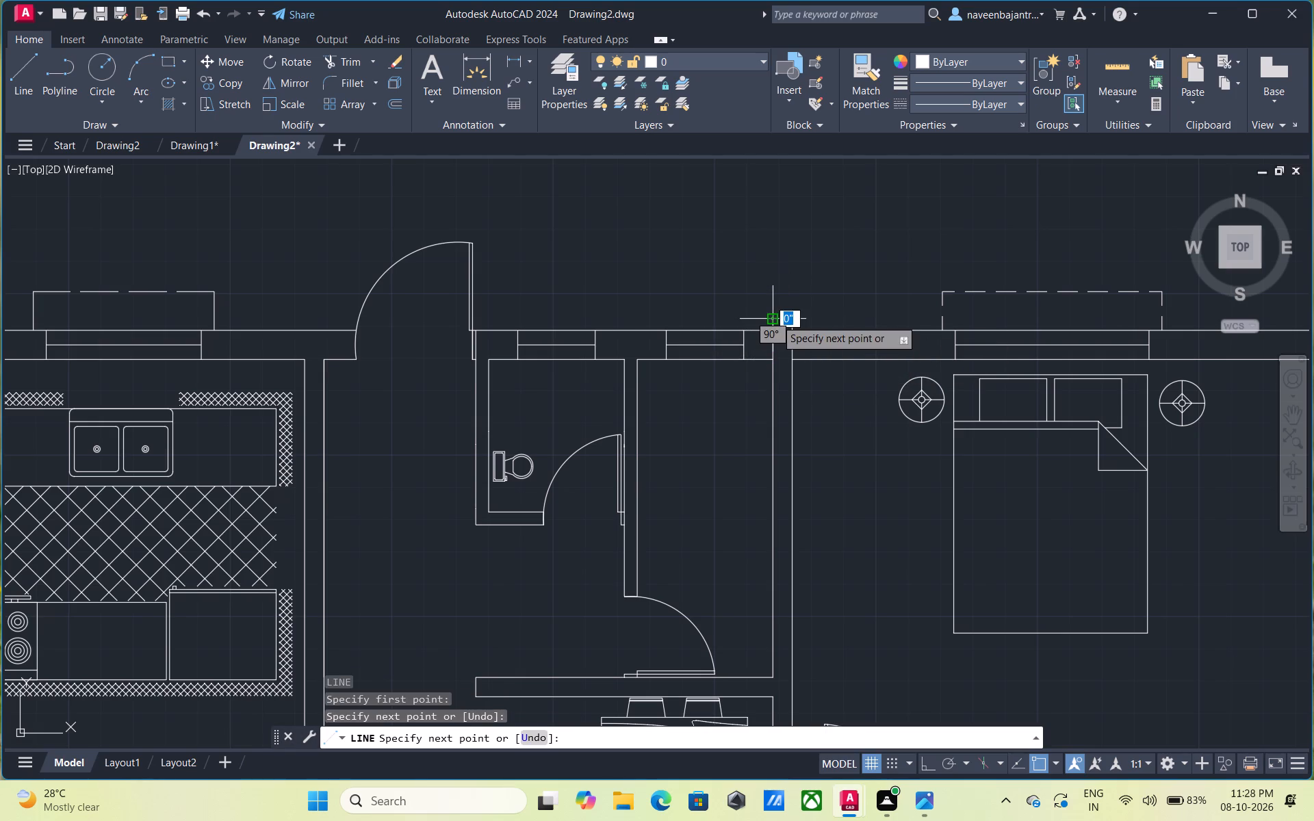
key(Escape)
Trim the ends of the two new lines that overhang the north wall's outer face.
text(tr)
key(space)
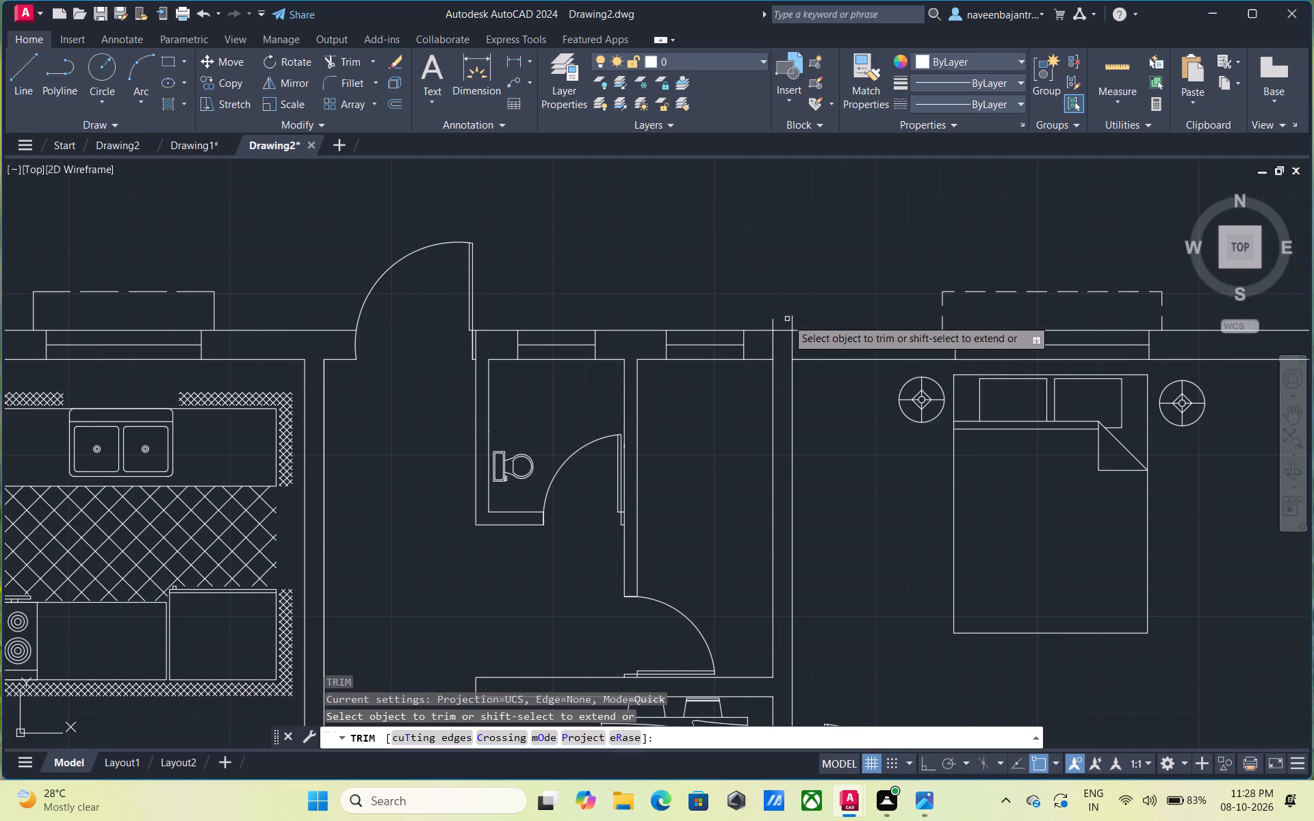
click(792, 319)
click(773, 321)
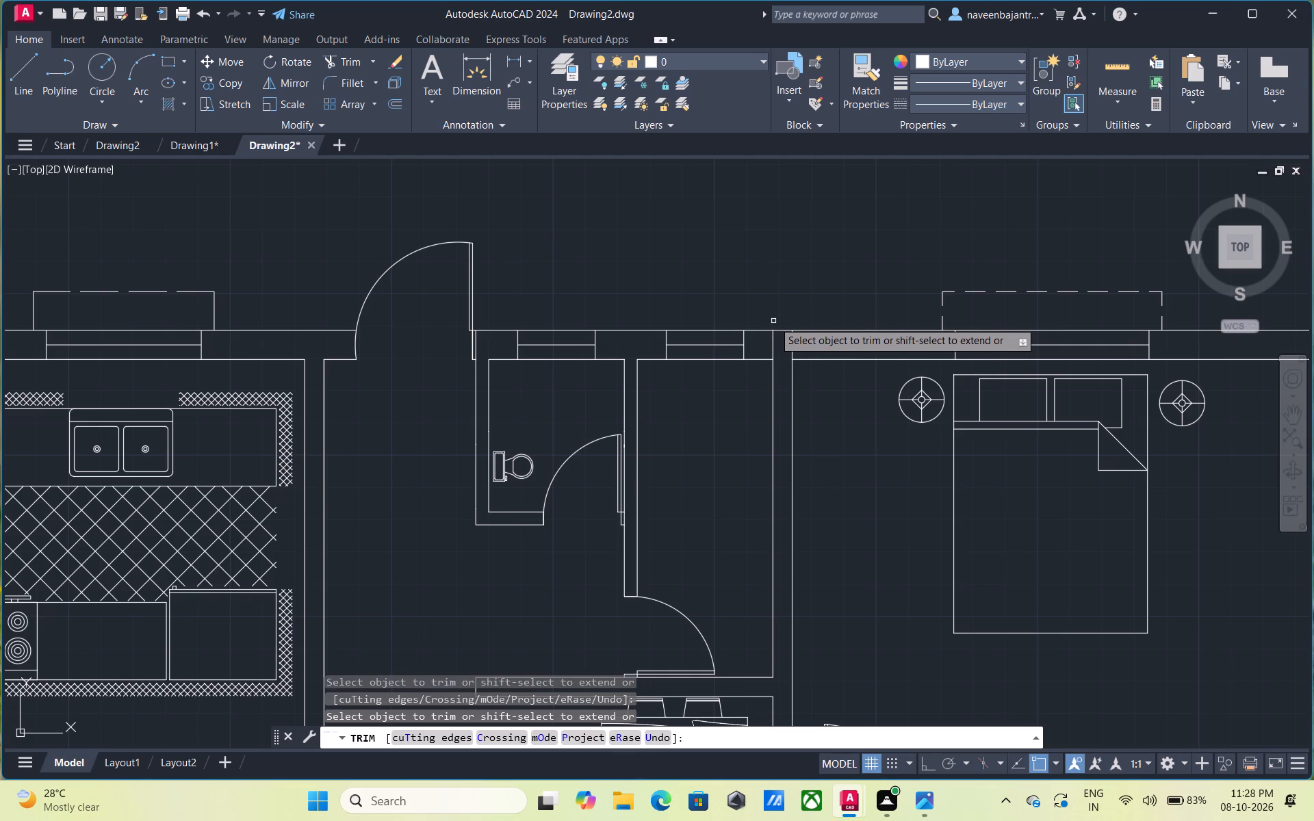
key(Escape)
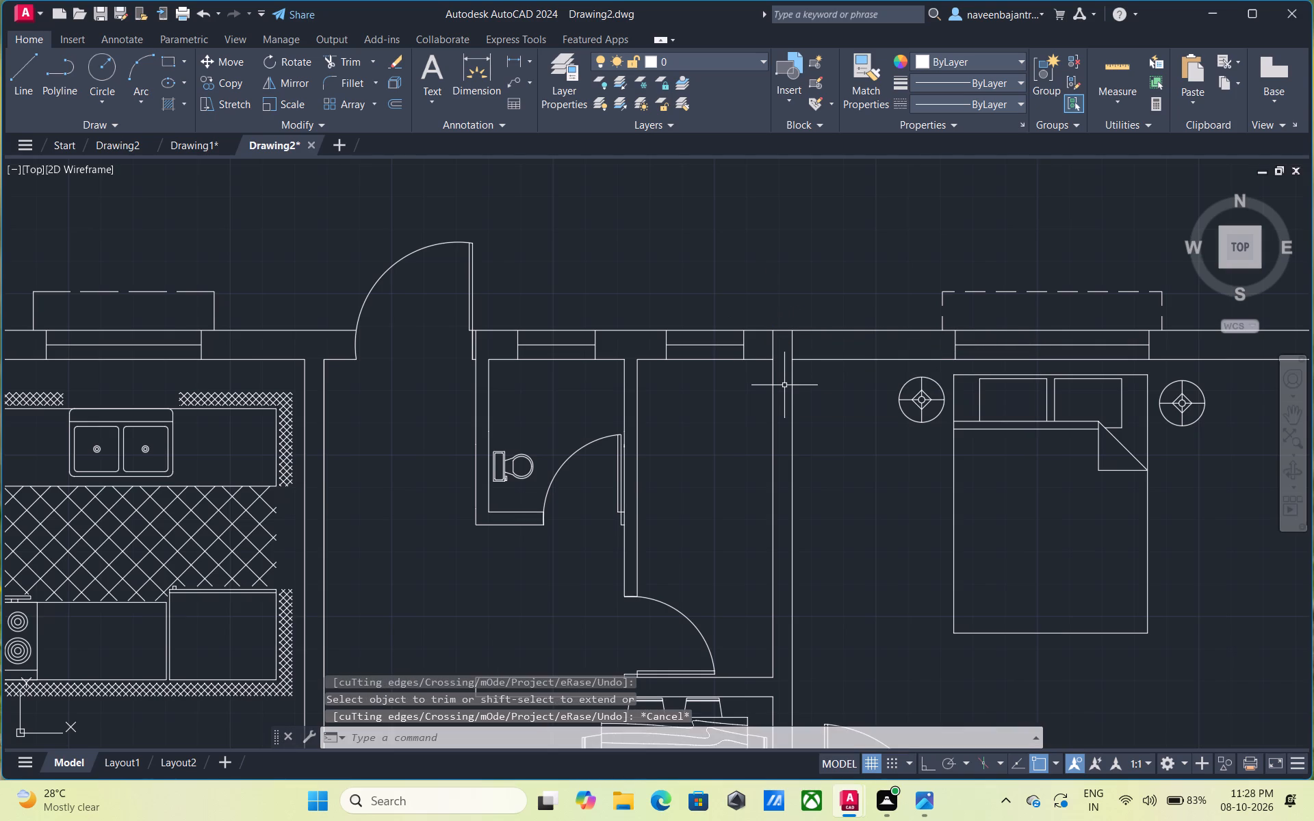
Draw a short line between the two partition faces along the north wall's inner face.
text(l)
key(space)
click(791, 363)
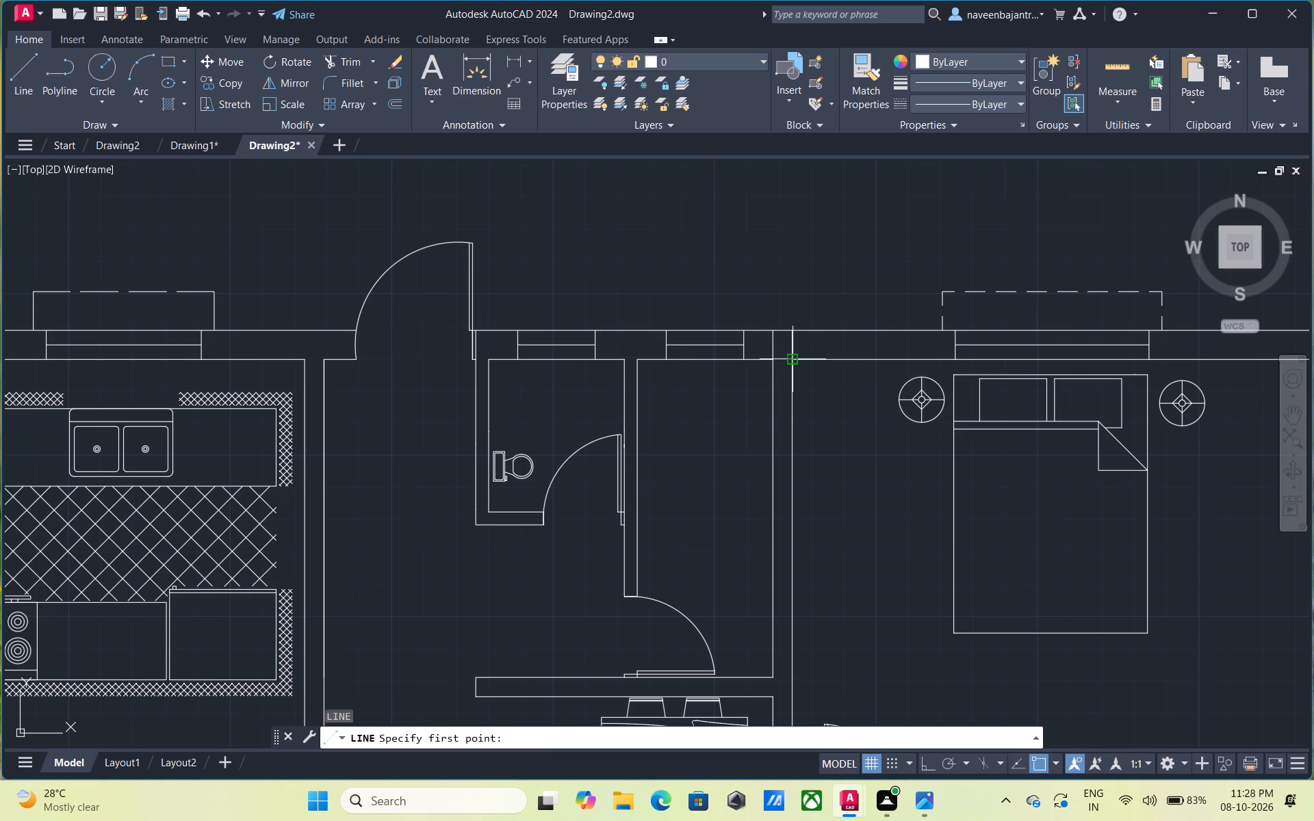
click(775, 363)
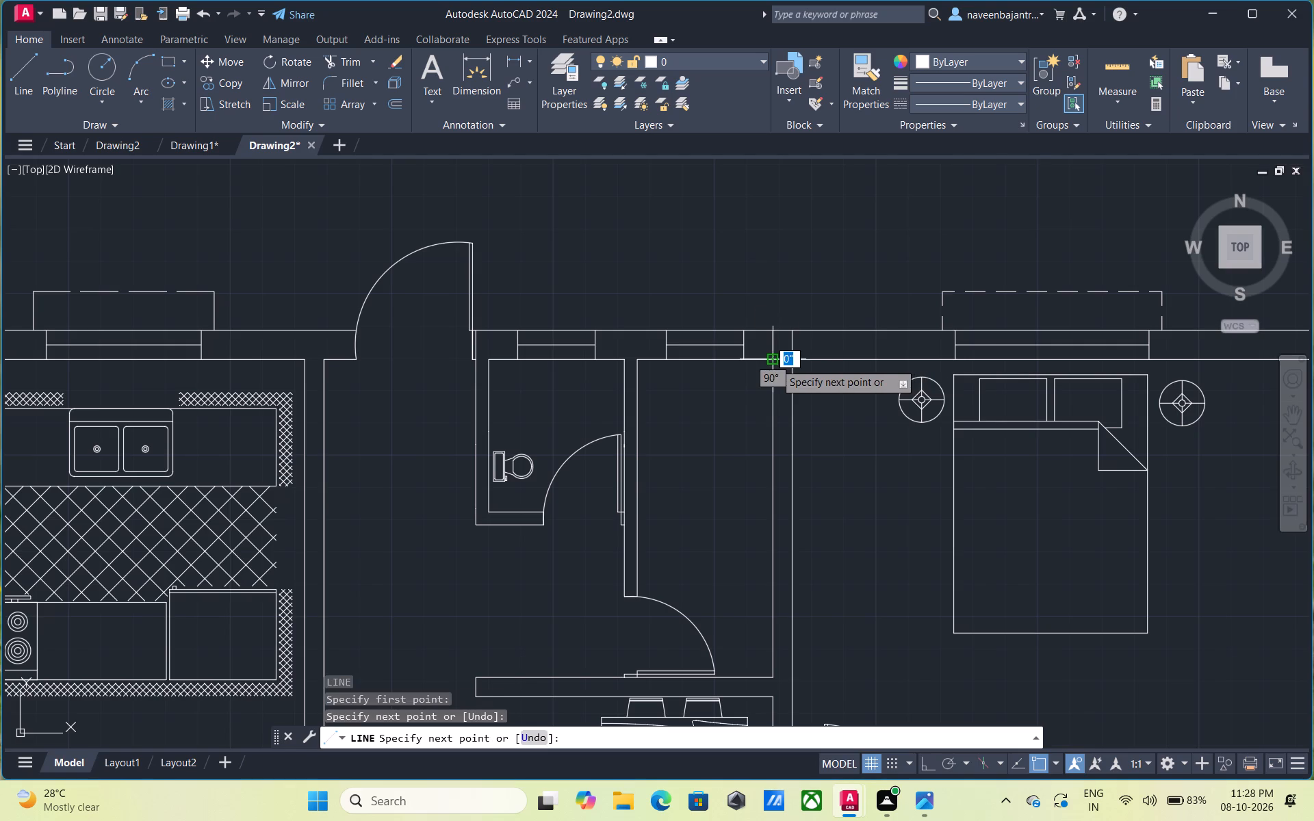
key(Escape)
Offset the short line across the partition 2" southward to outline the column's lower edge.
scroll(783, 373, up, 2)
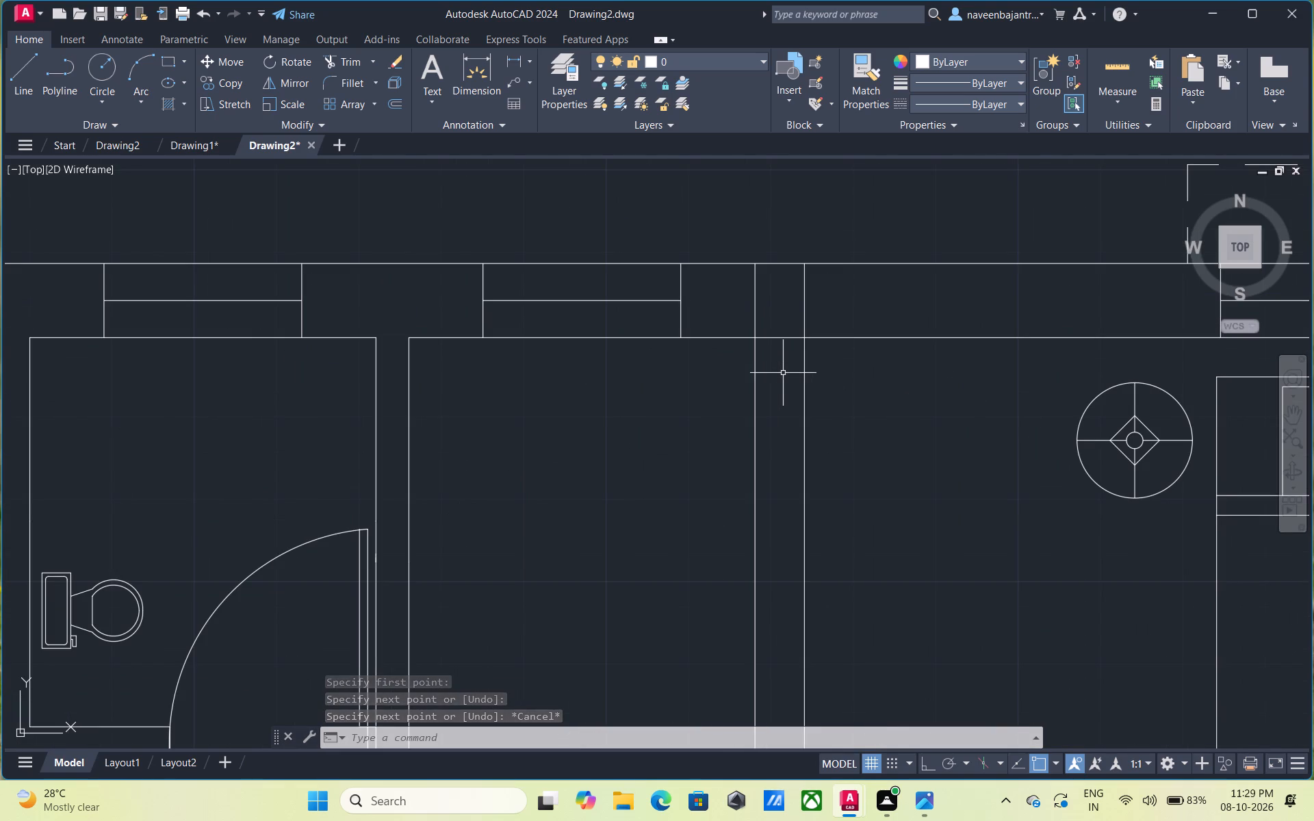
text(o)
key(space)
key(space)
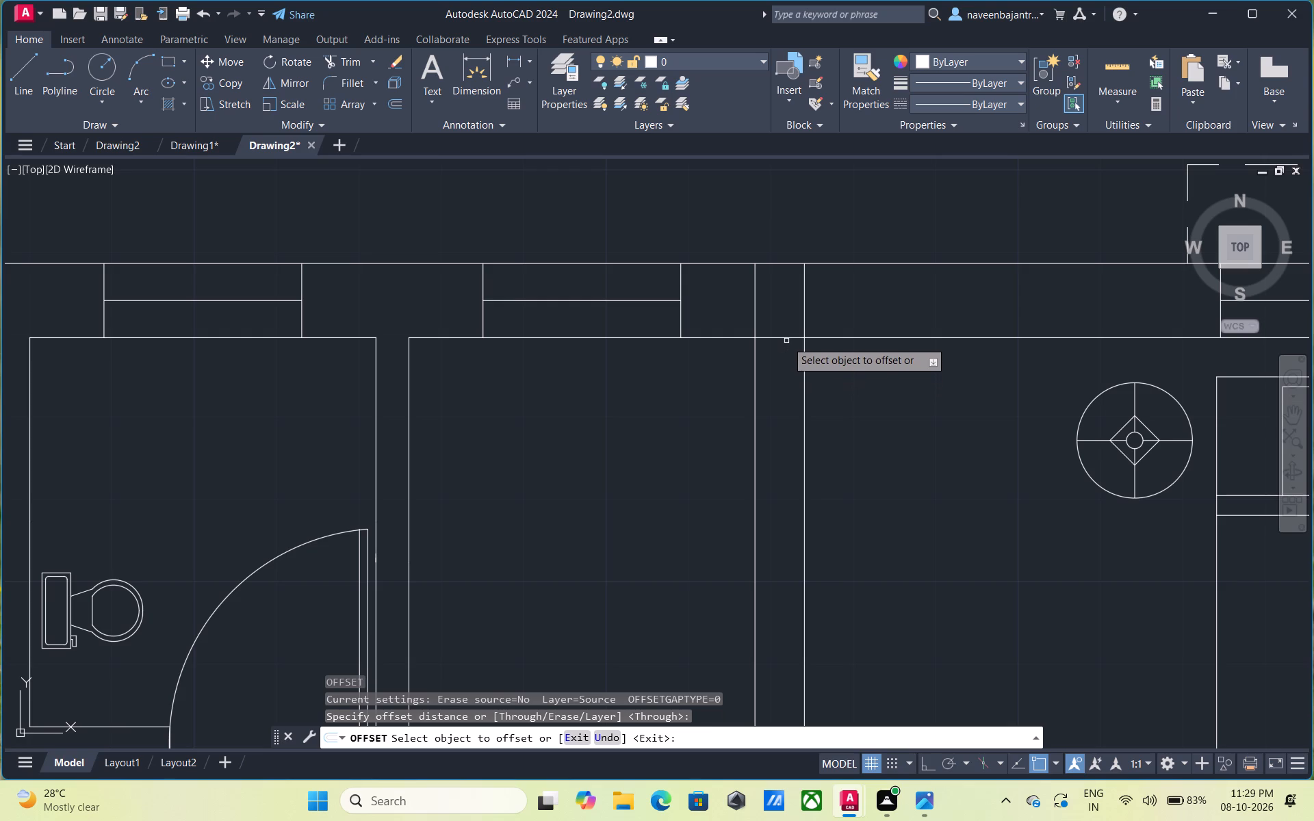
click(787, 338)
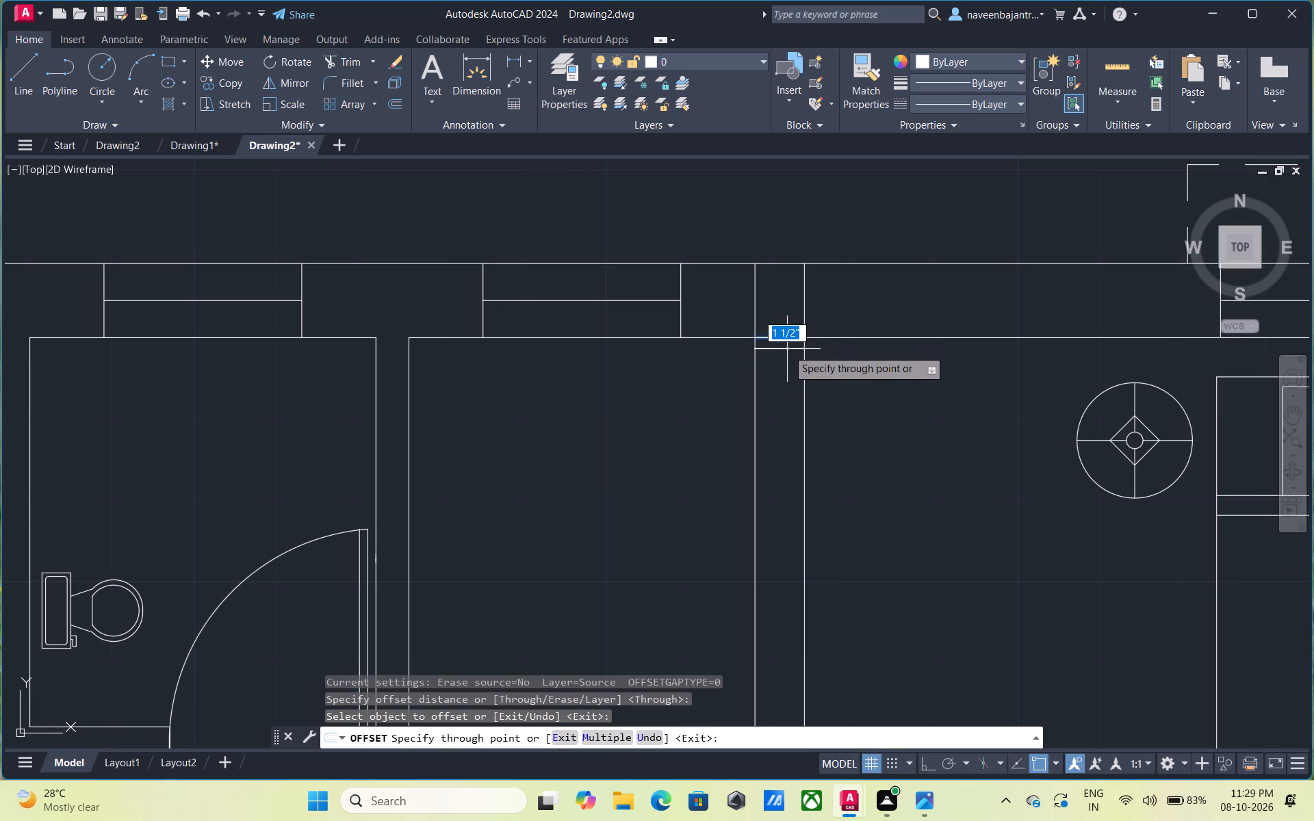
key(2)
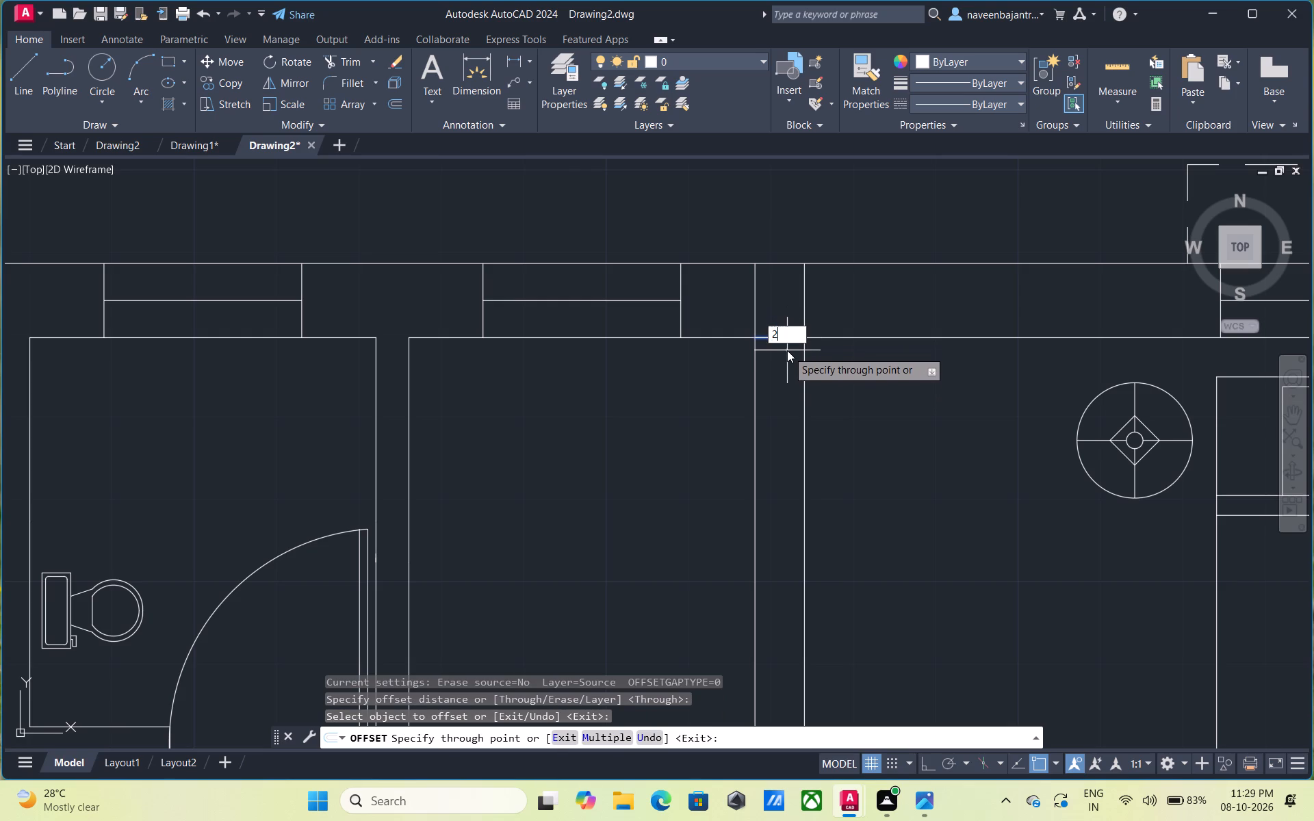
key(shift+quotedbl)
key(Return)
key(Escape)
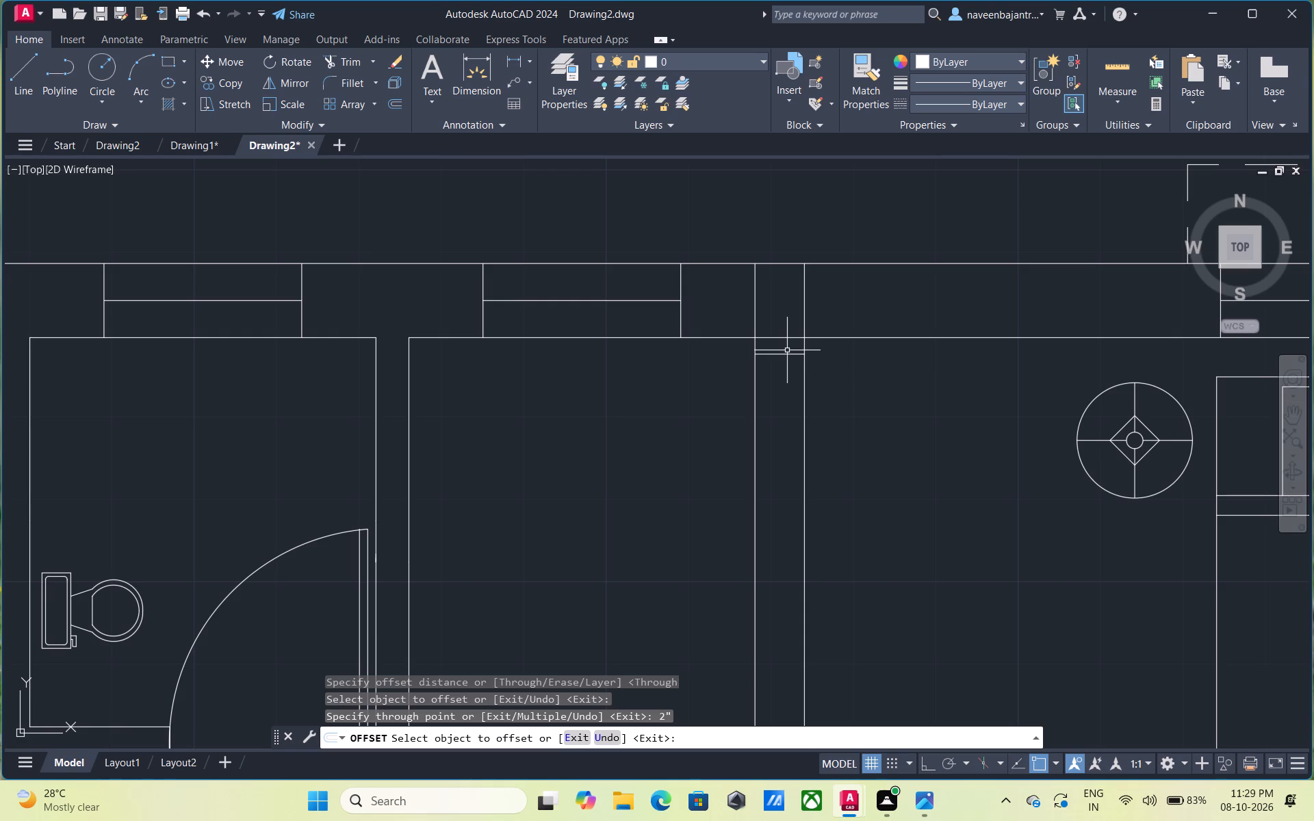
Trim away the short line along the wall's inner face within the column outline.
text(tr)
key(space)
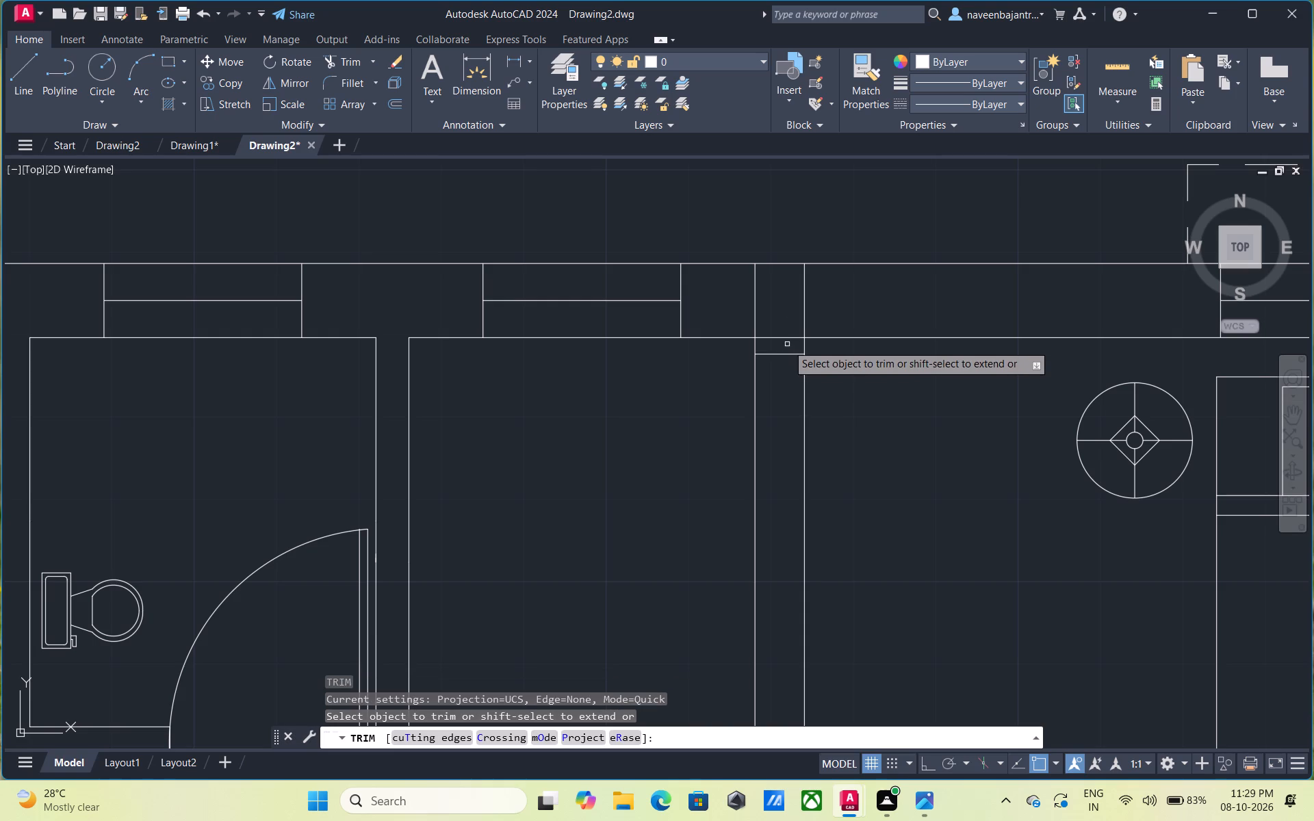
click(787, 339)
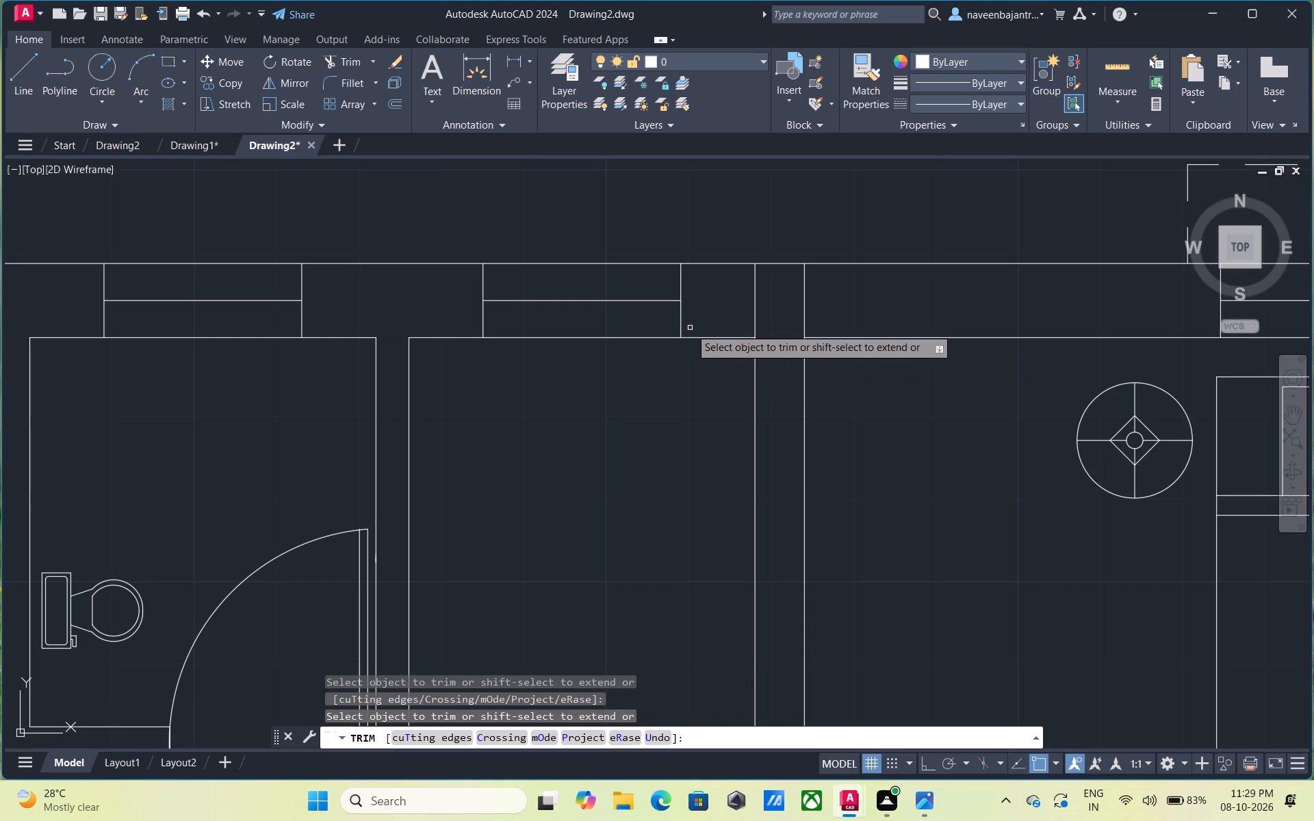
key(Escape)
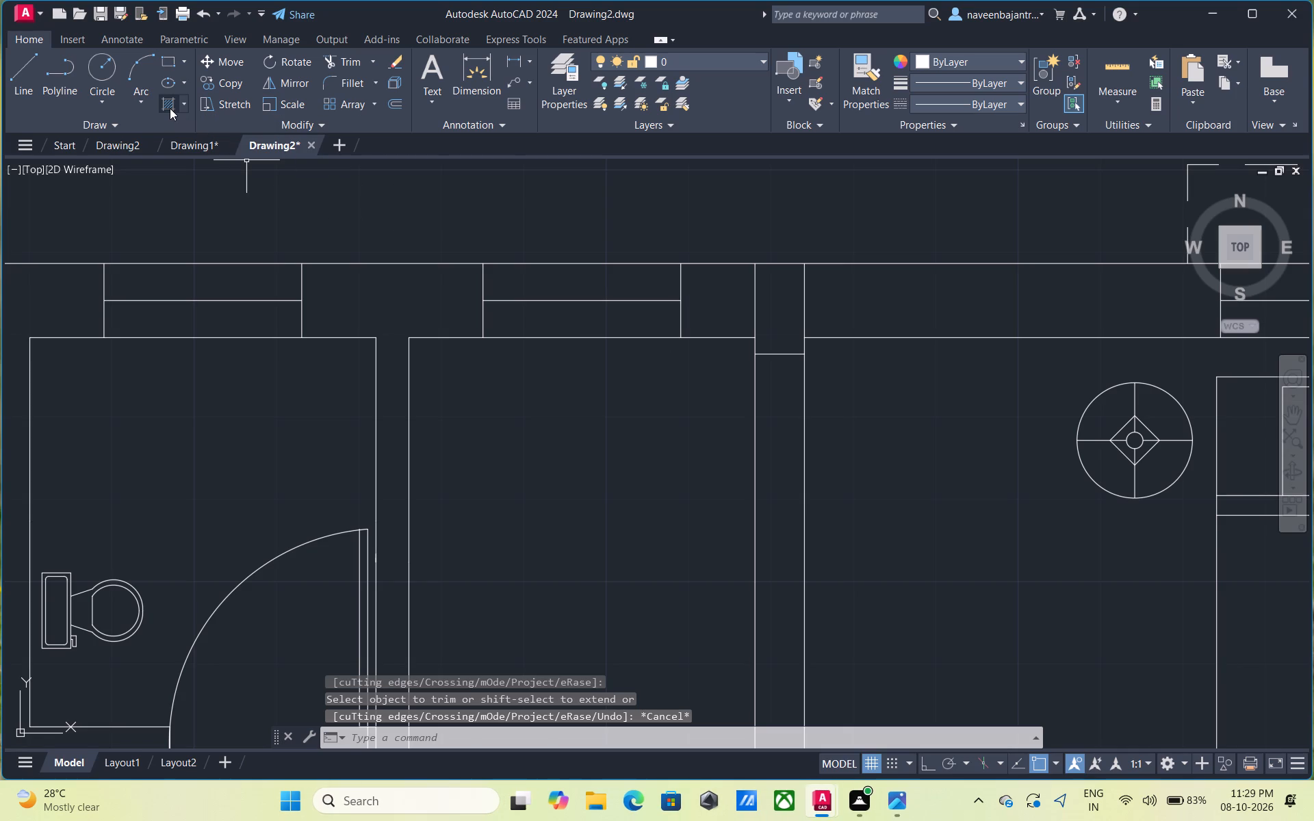
Fill the column outline at the partition and north wall junction with a SOLID hatch in colour 0,0,0.
click(170, 108)
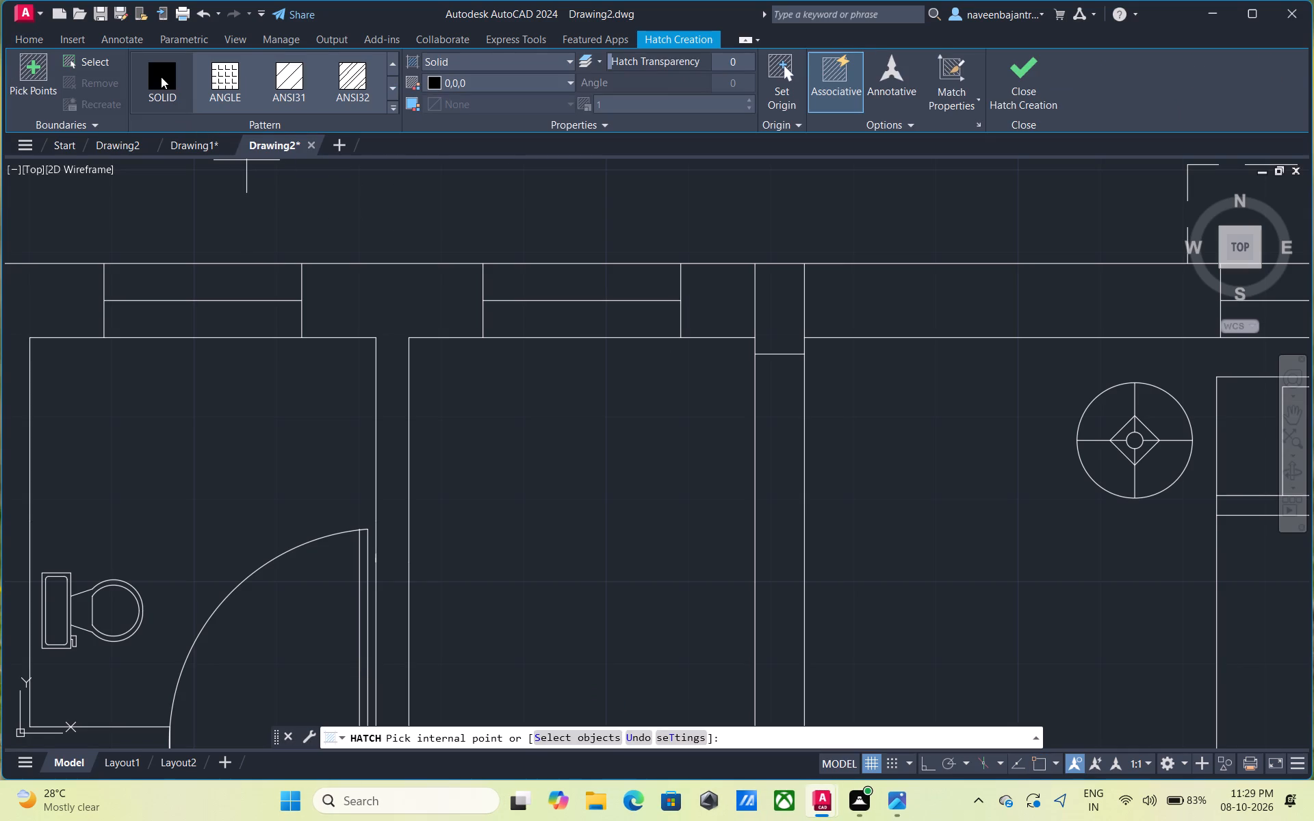
click(161, 77)
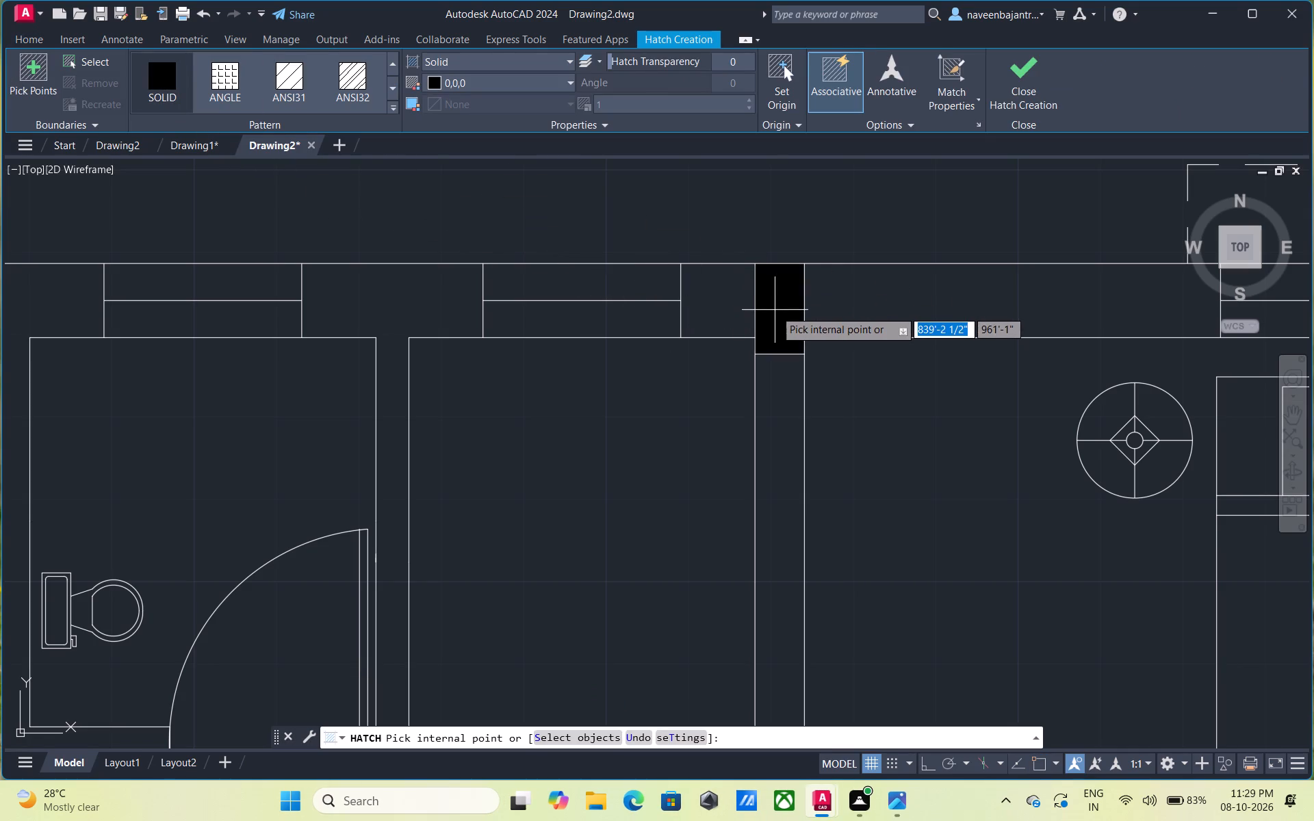
click(775, 310)
key(Escape)
Draw a short line closing the gap between the kitchen's east partition faces along the north wall's inner face.
scroll(828, 376, down, 2)
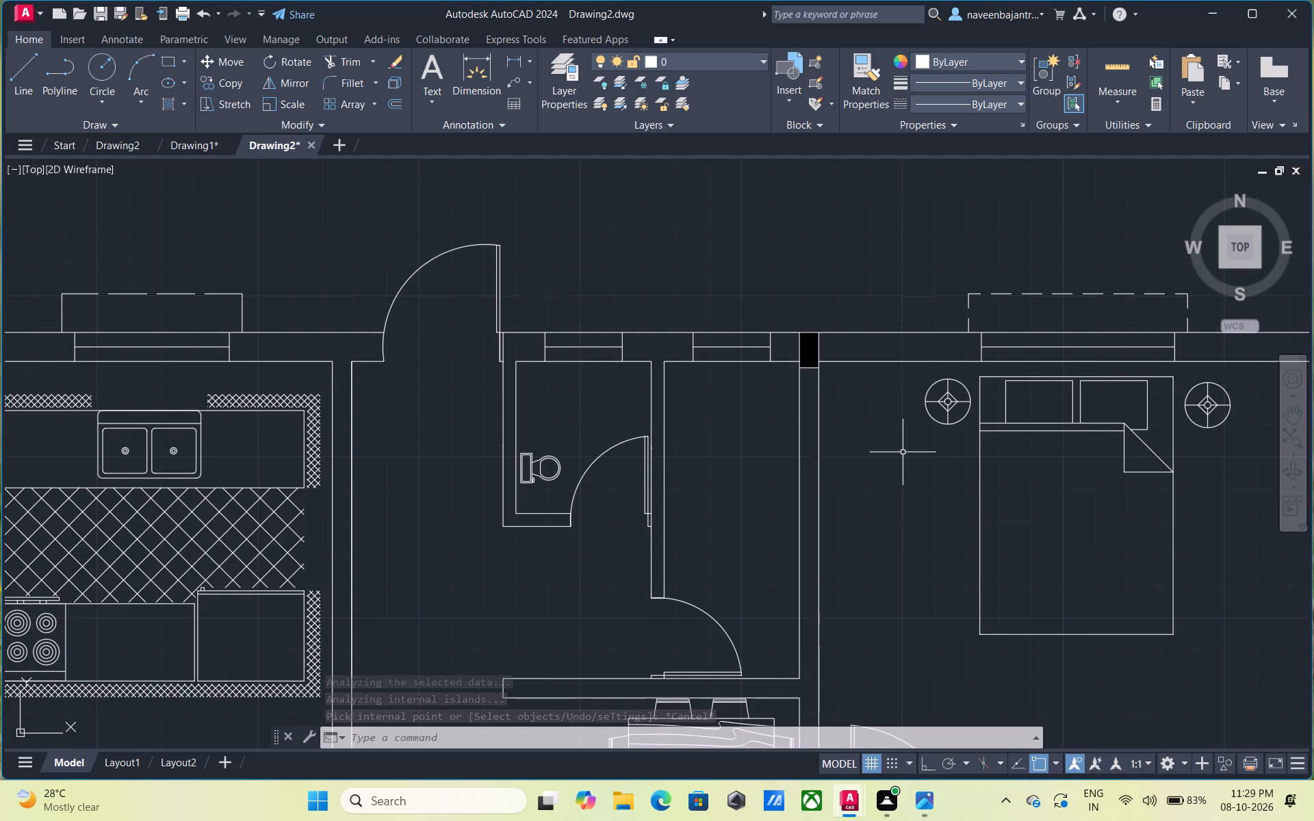
middle_drag(903, 452, 1005, 453)
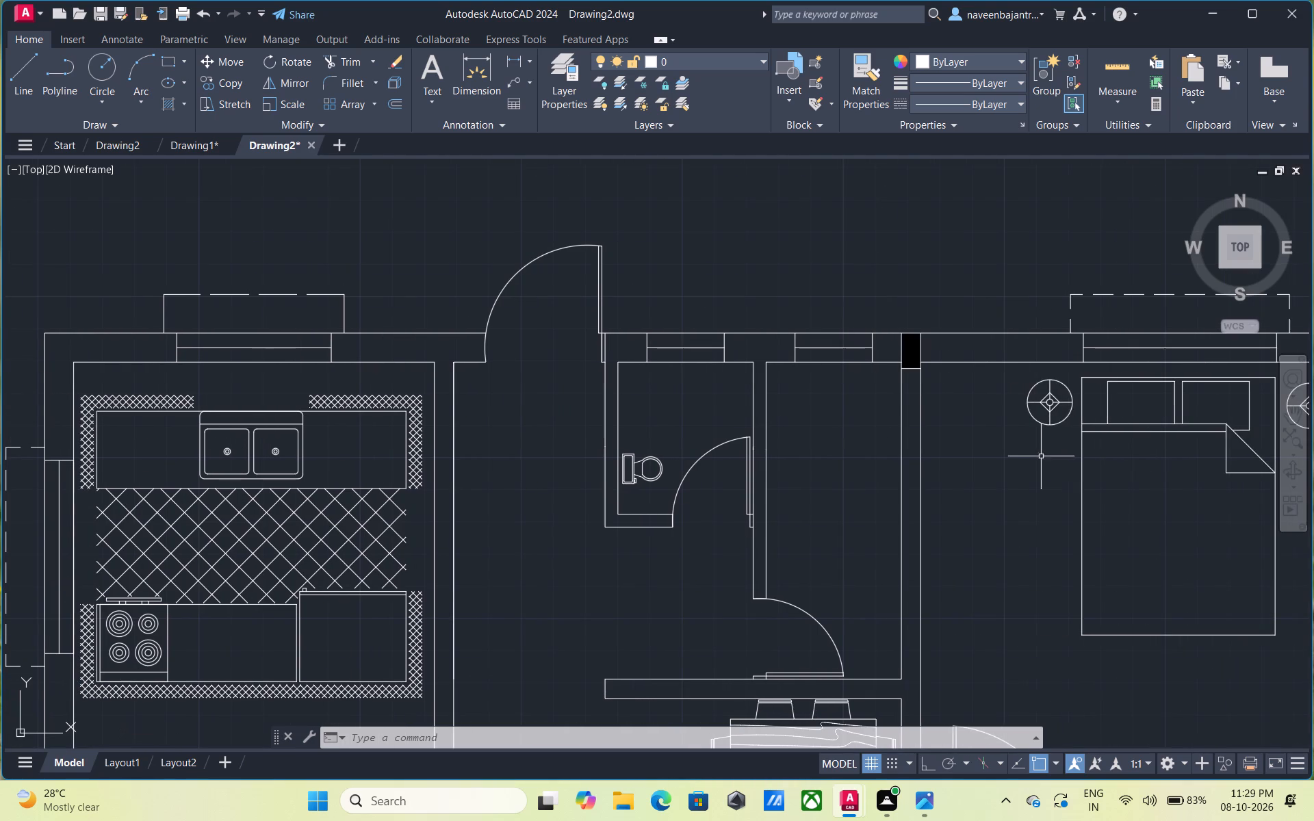
middle_drag(524, 395, 755, 443)
key(Escape)
scroll(743, 445, up, 1)
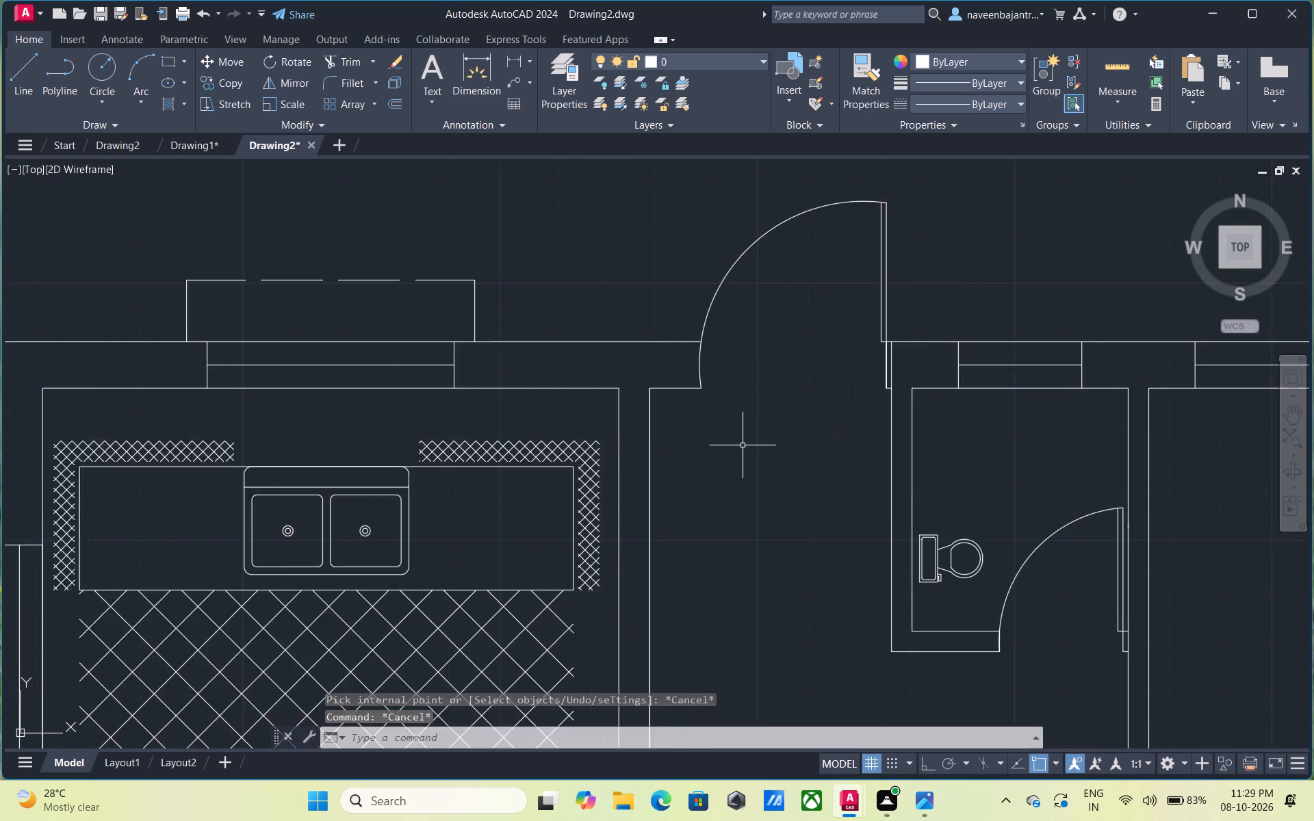
scroll(743, 445, up, 2)
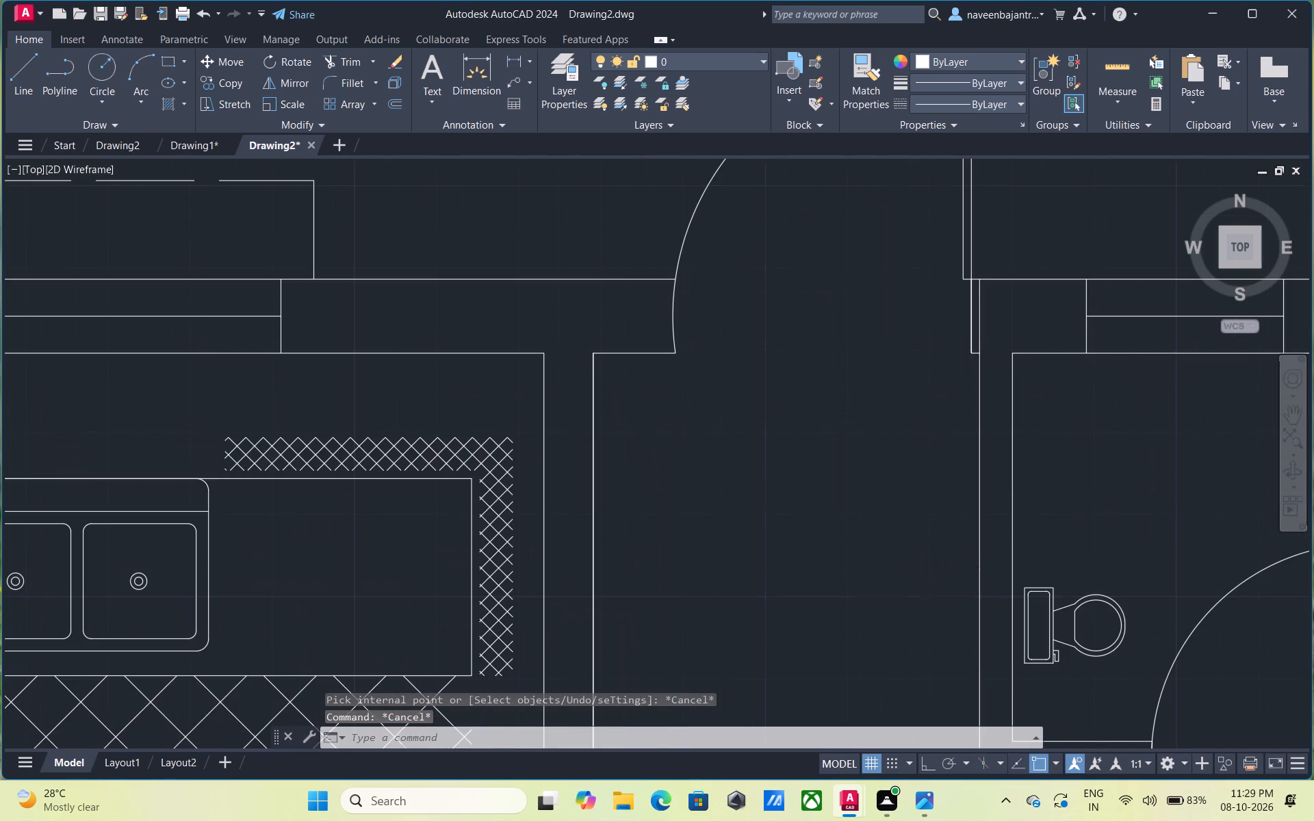
text(l)
key(space)
click(423, 300)
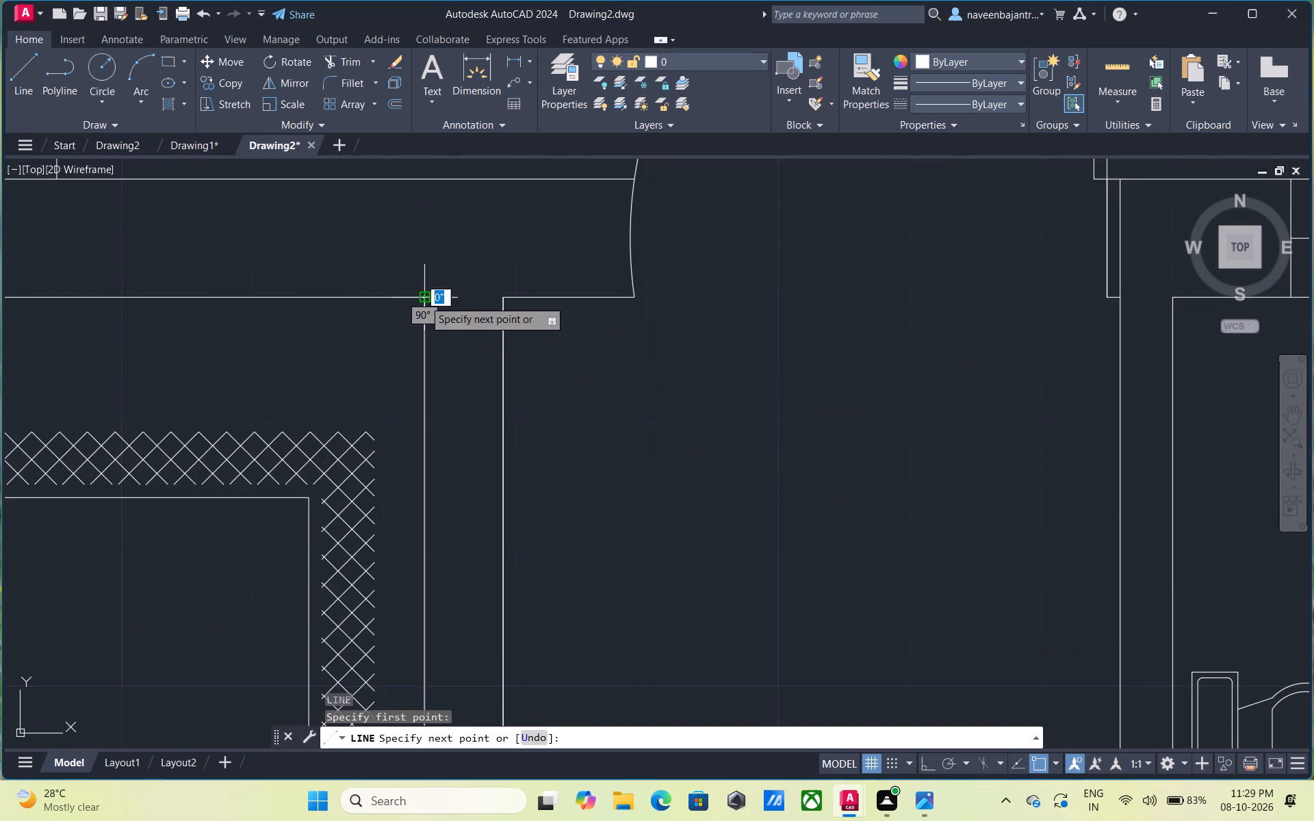
click(500, 299)
key(Escape)
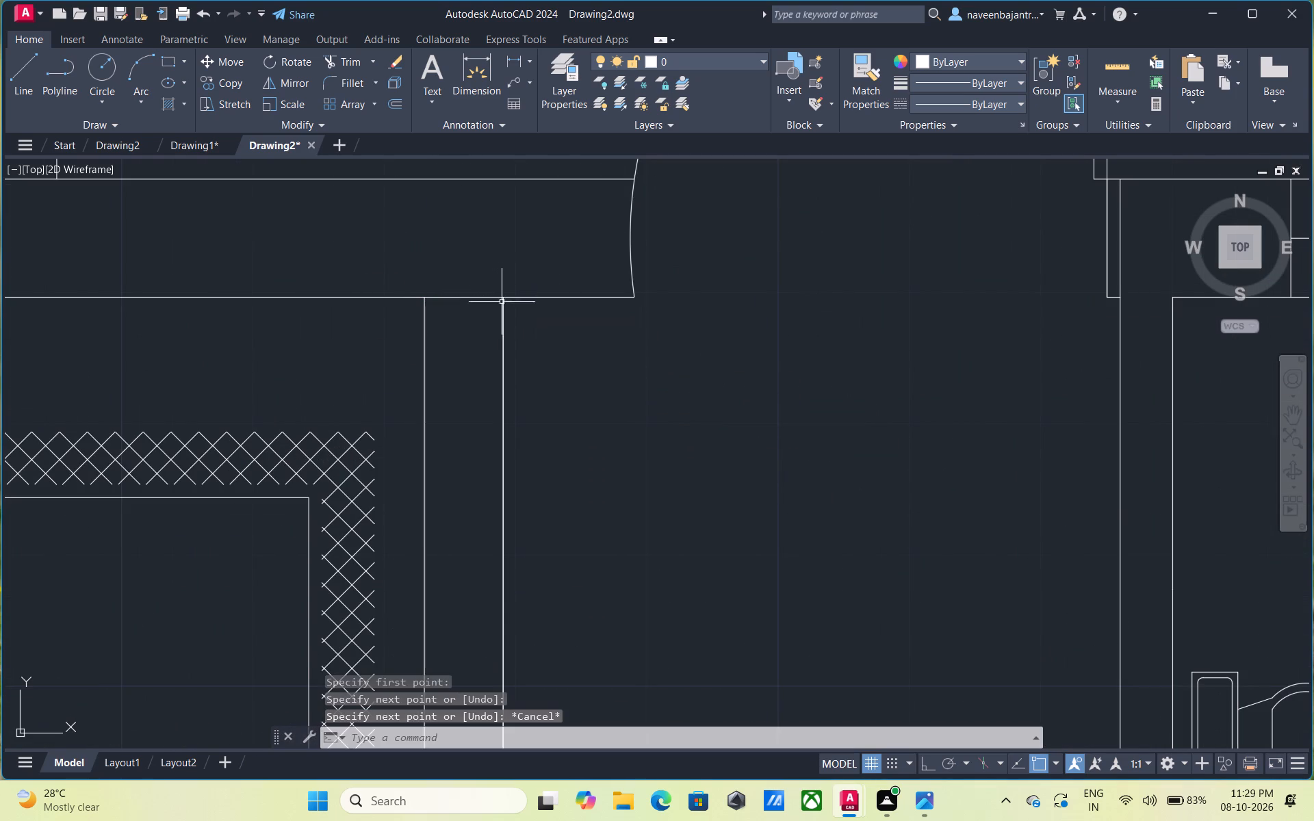
Offset the short line across the kitchen's east partition 2" southward.
text(o)
key(space)
key(space)
click(471, 297)
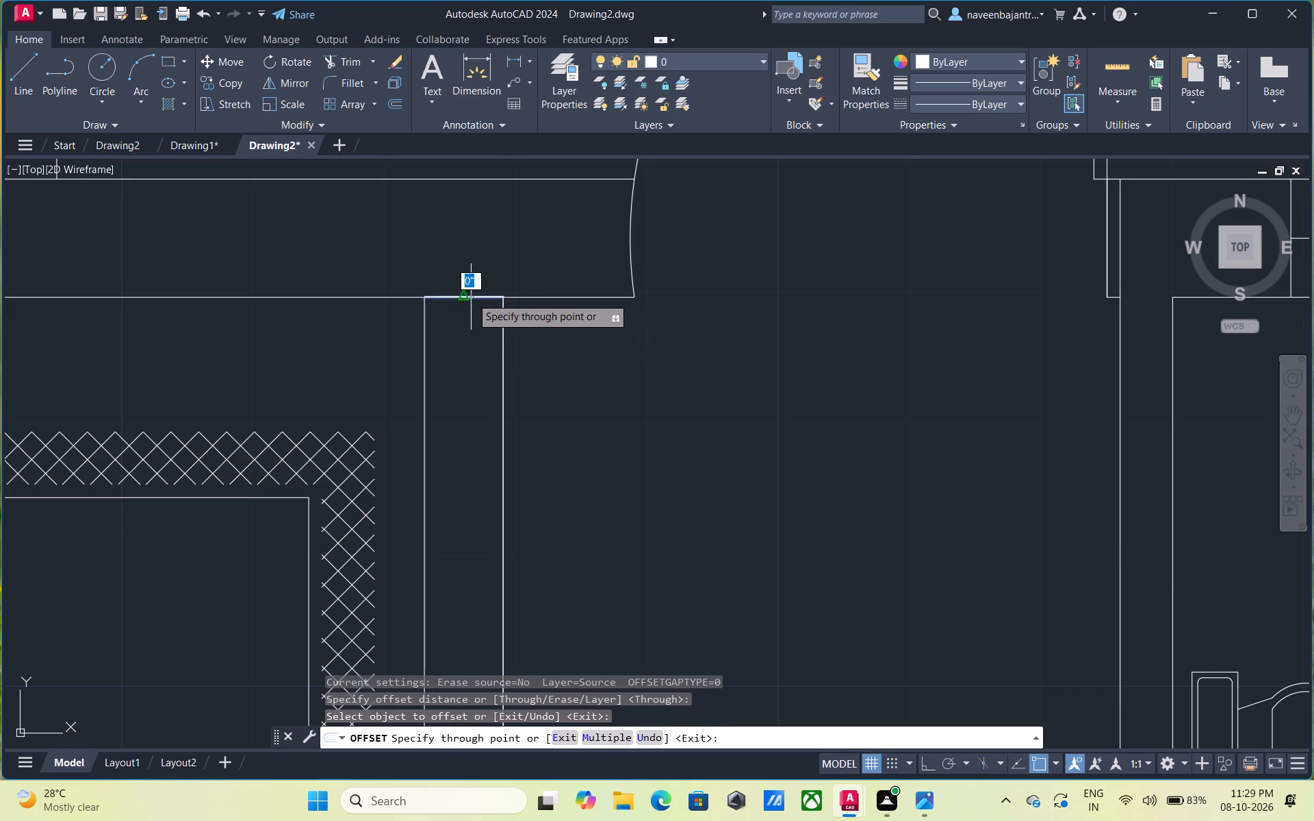
key(2)
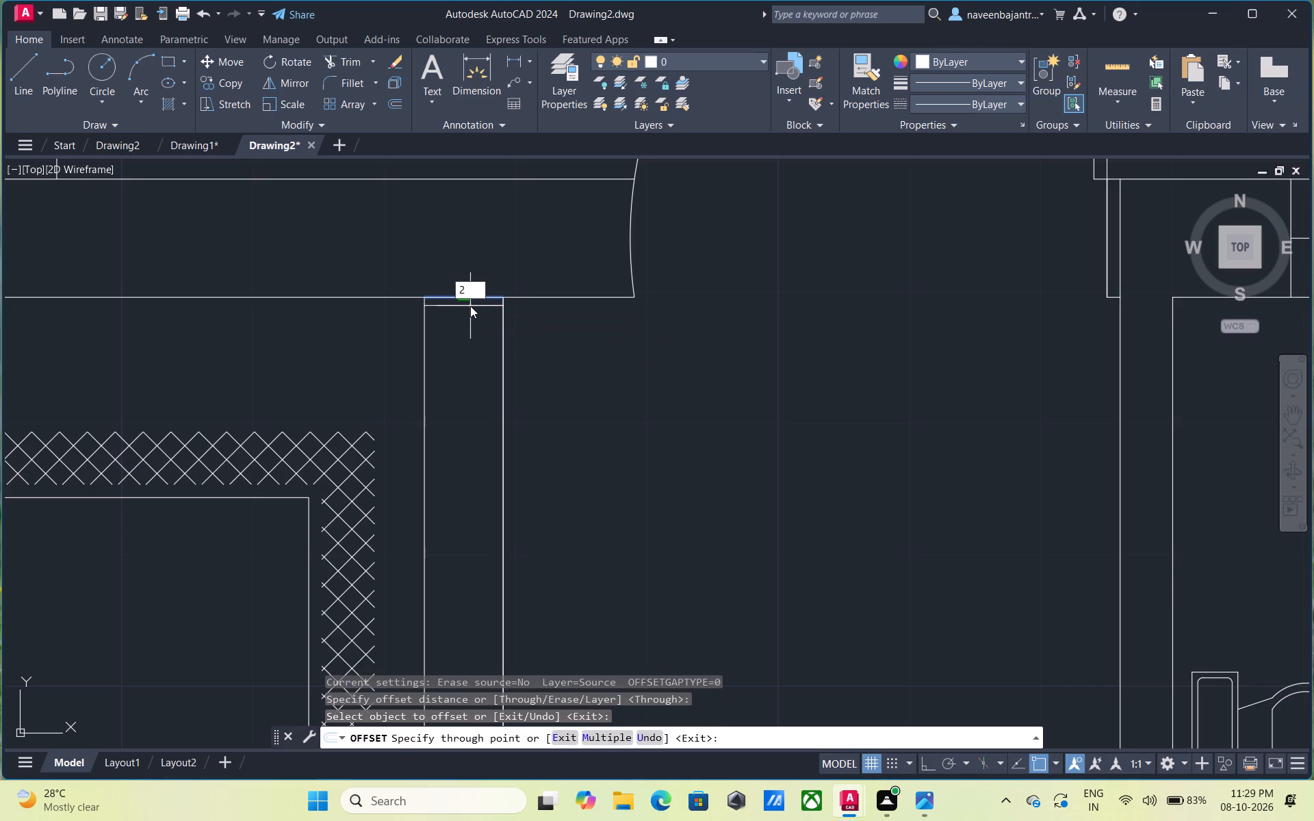
key(shift+quotedbl)
key(Return)
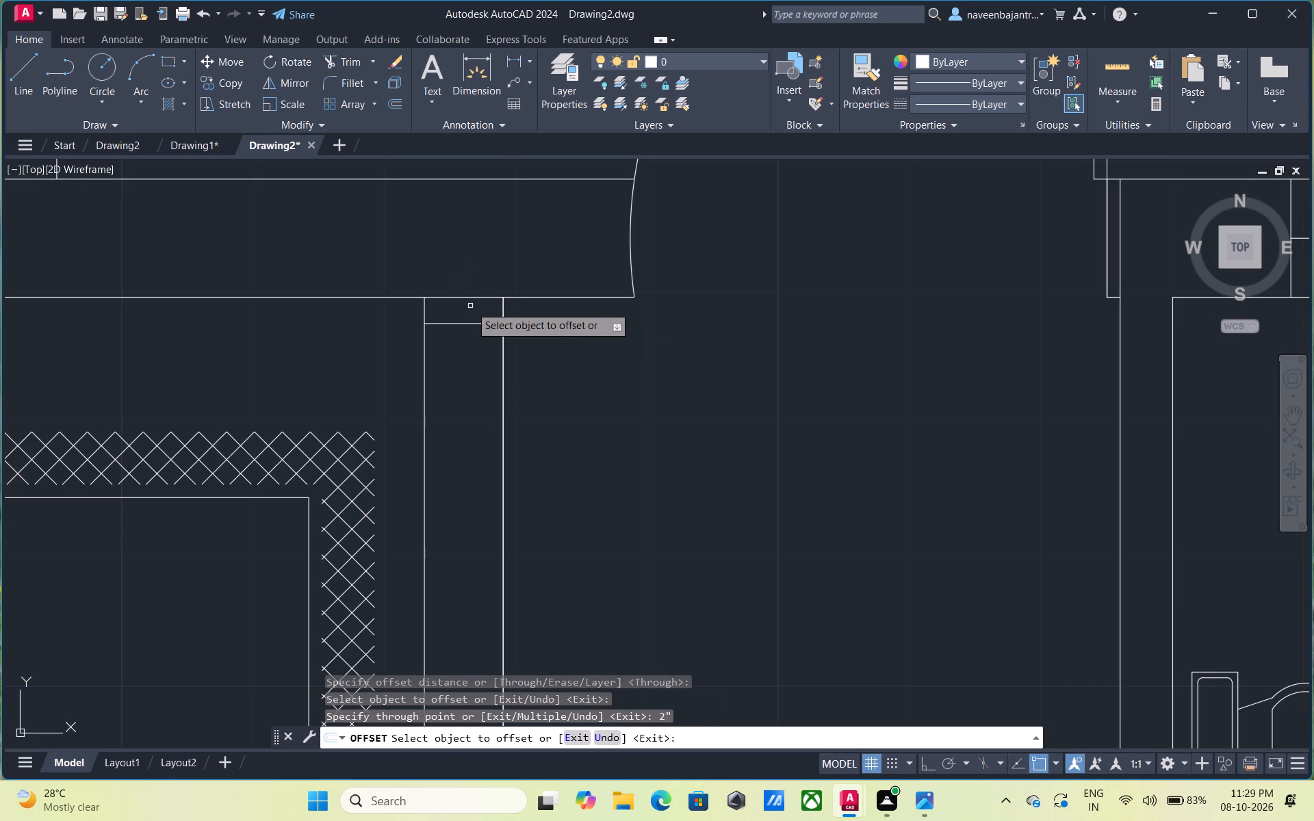
key(Escape)
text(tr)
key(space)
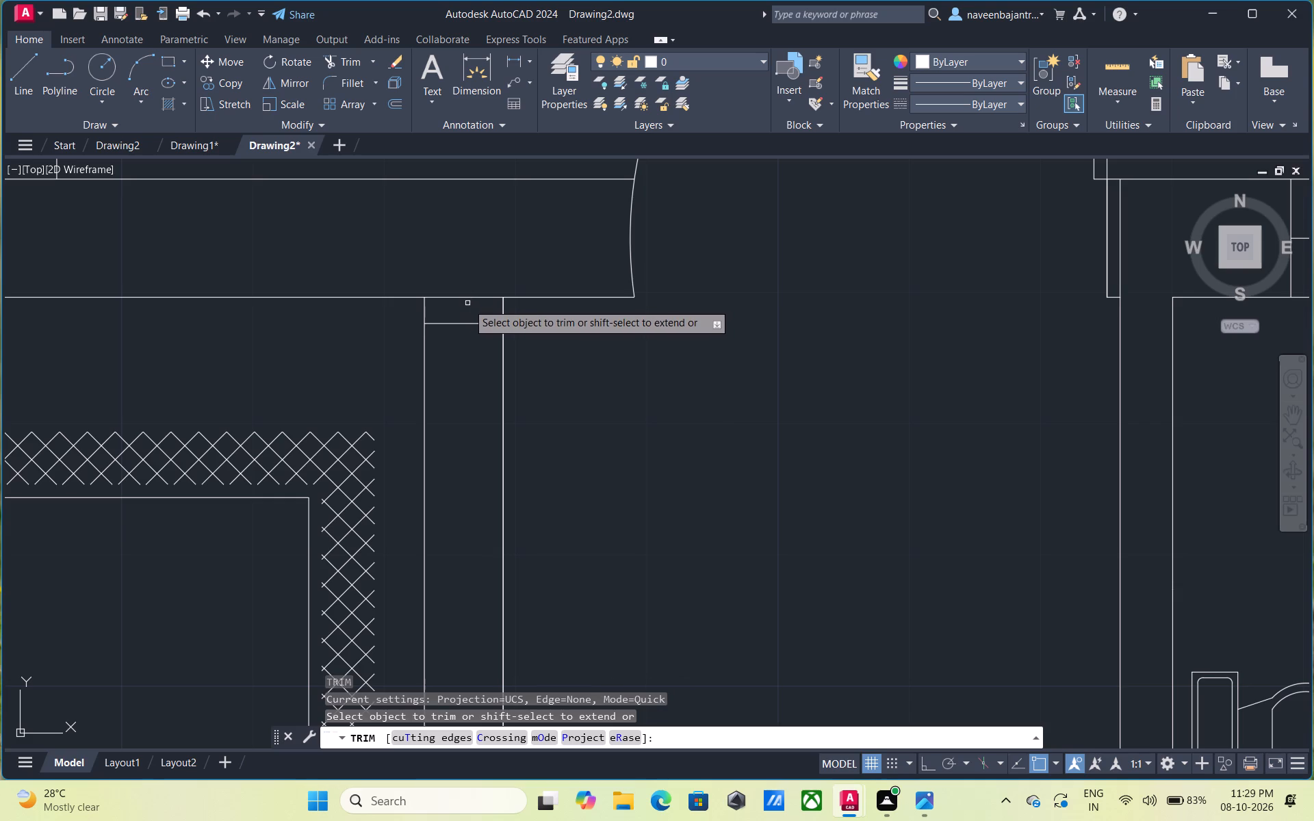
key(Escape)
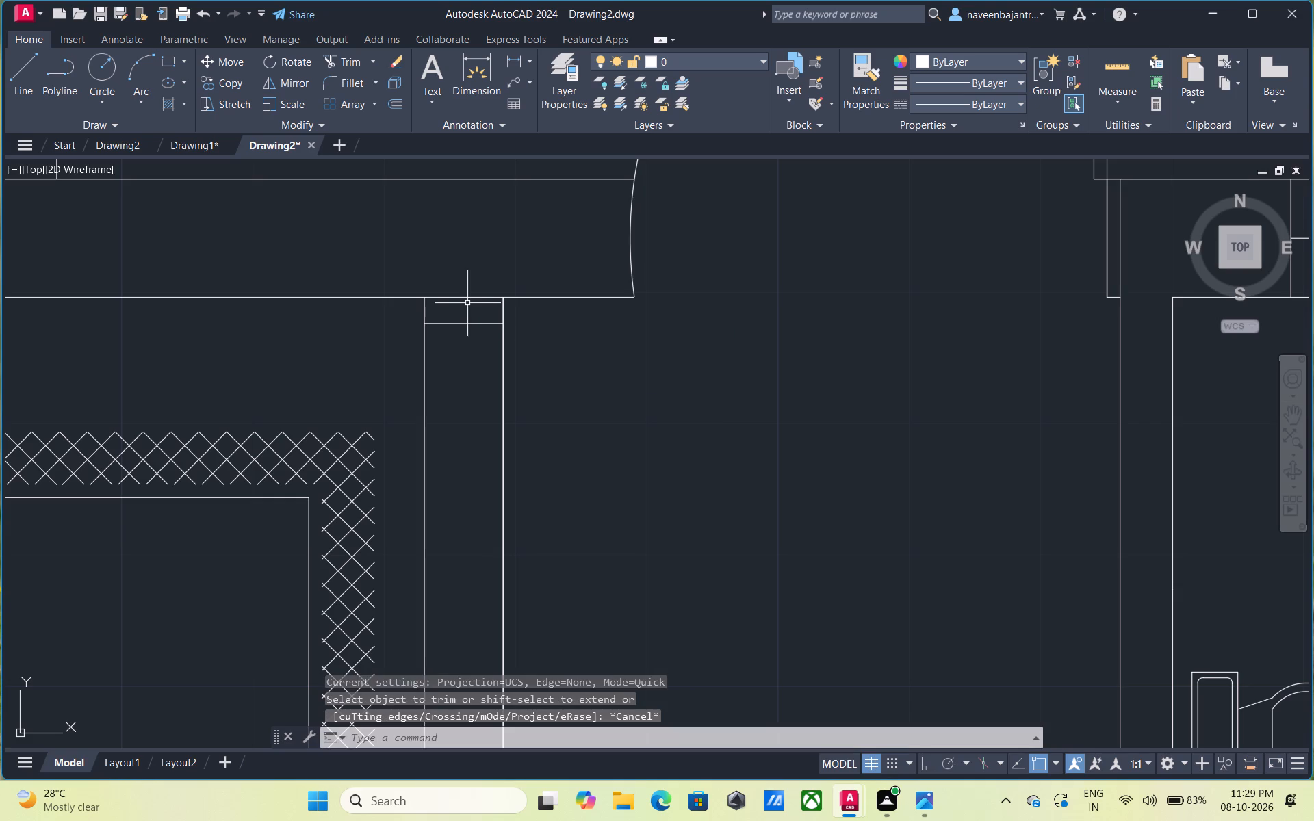
With Ortho on, draw two vertical lines from the kitchen's east partition faces northward across the north wall, each about 1' long.
text(l)
key(space)
click(426, 298)
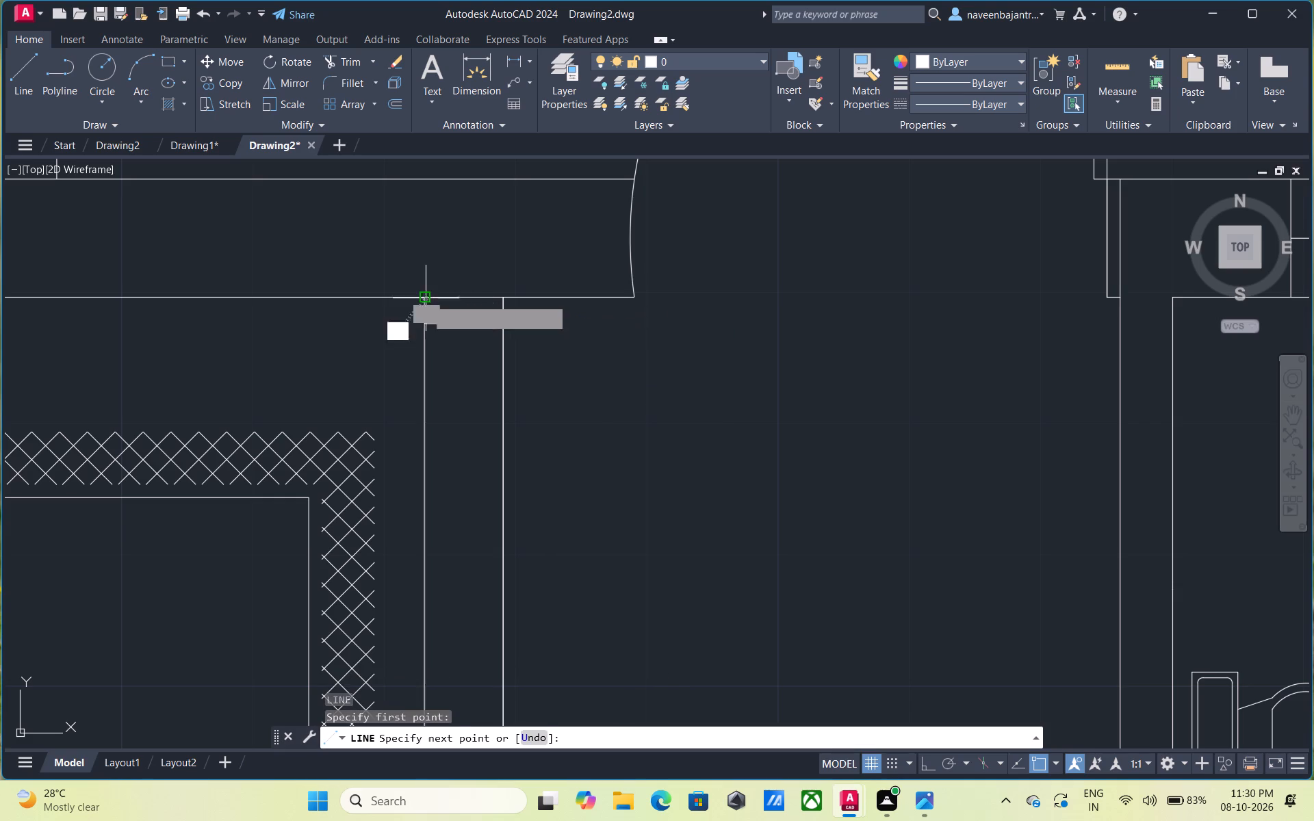
scroll(433, 188, down, 2)
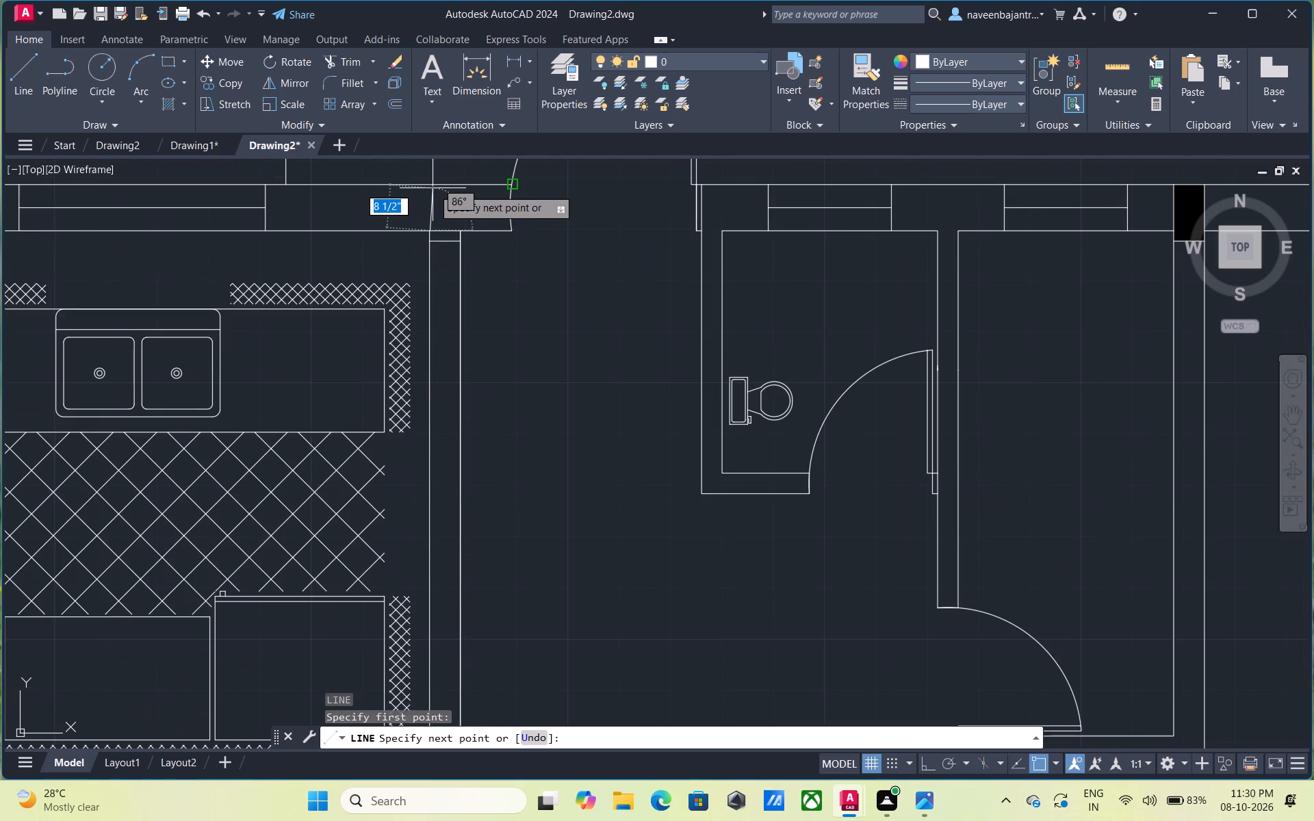
middle_drag(433, 188, 431, 279)
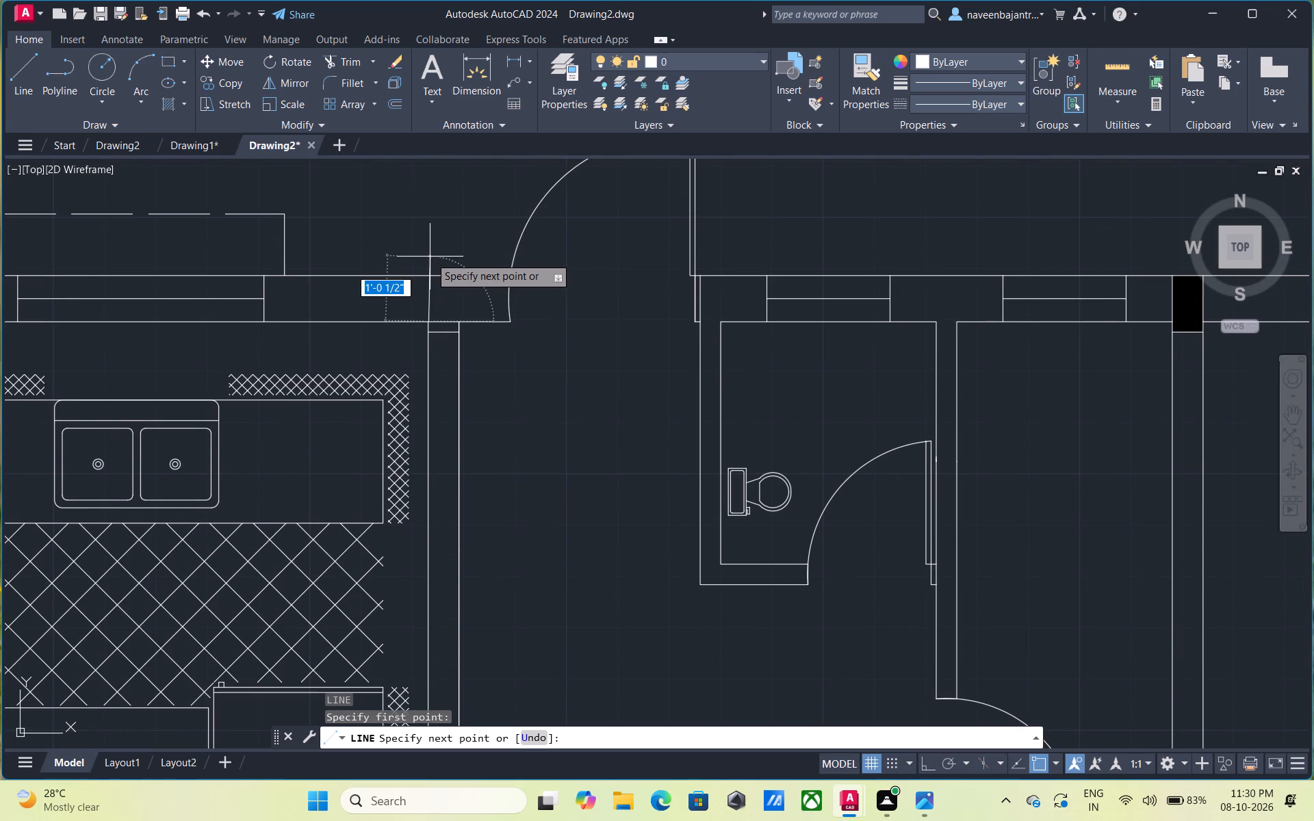
key(F8)
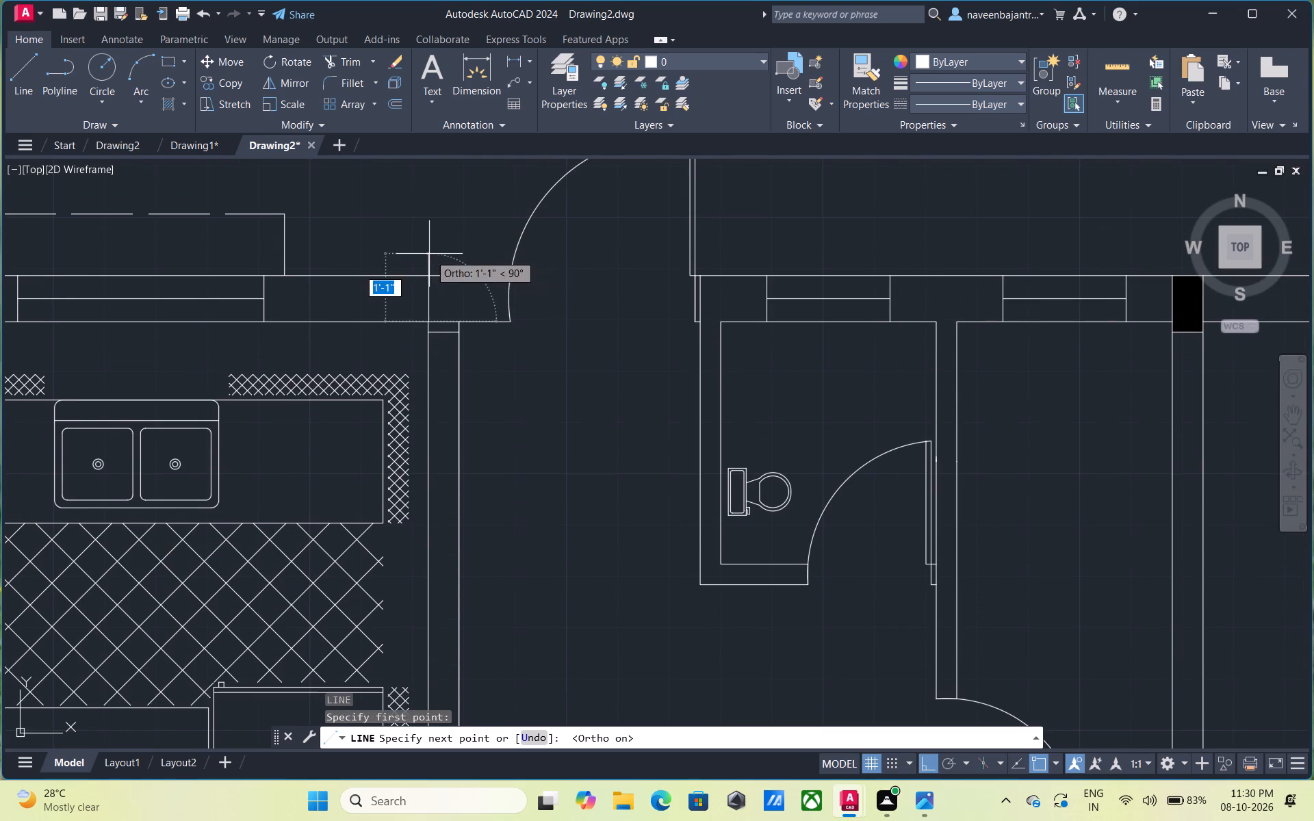
click(428, 254)
key(Escape)
text(l)
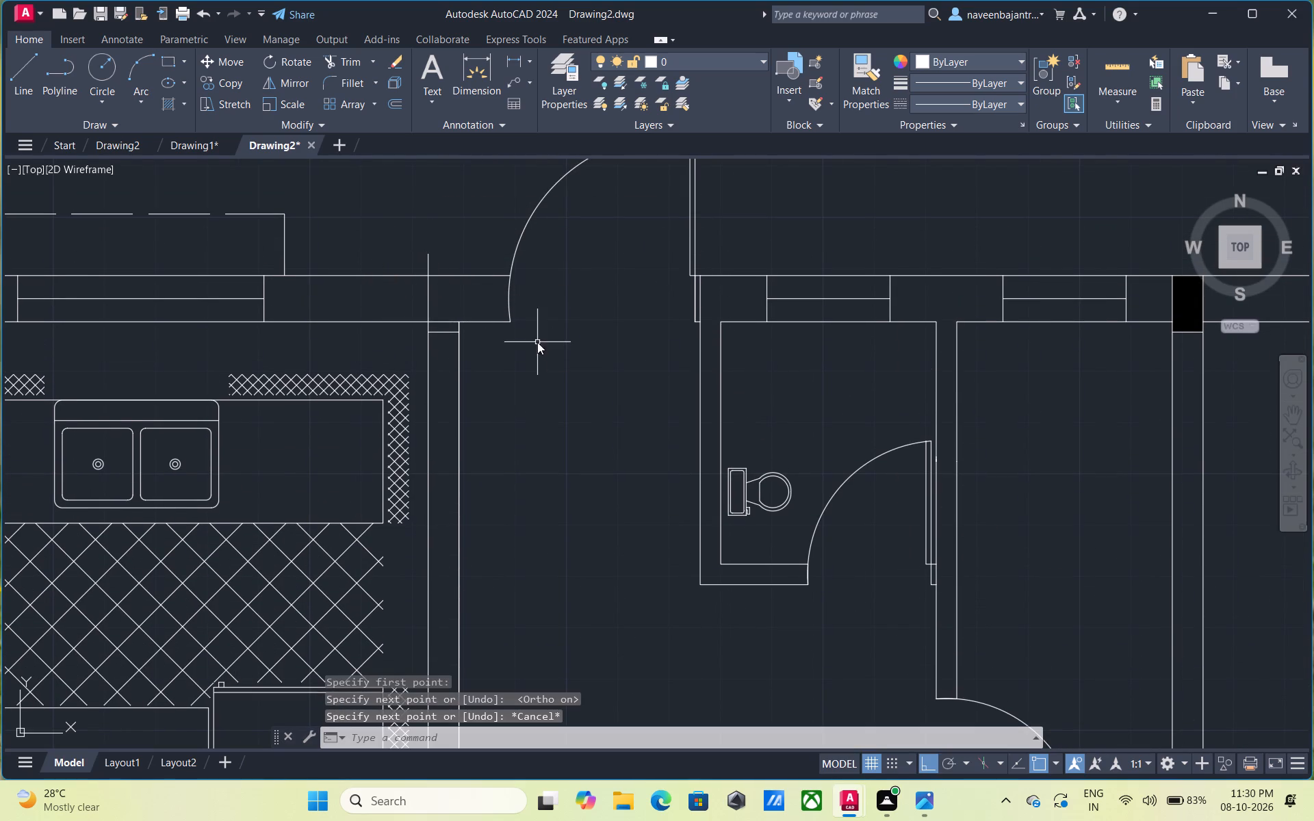
key(space)
click(461, 323)
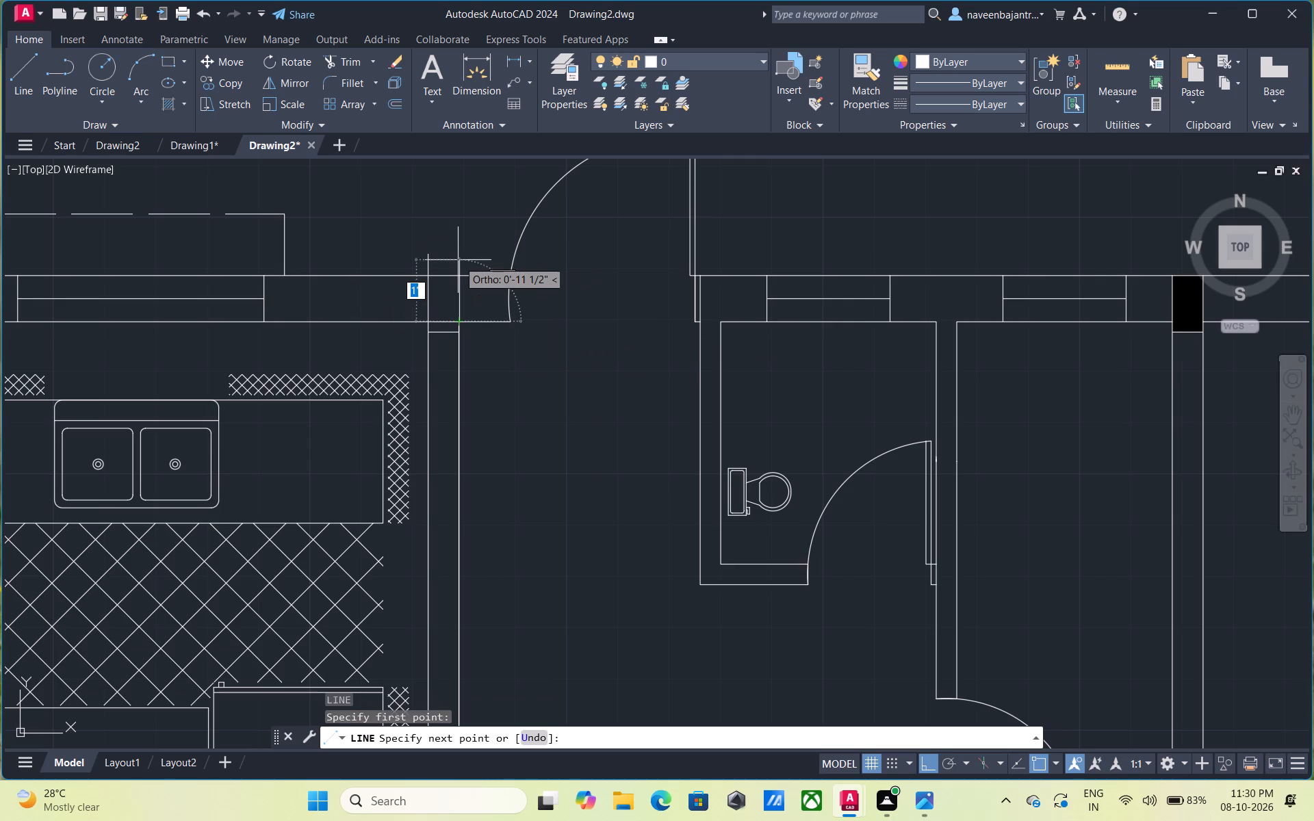
click(458, 260)
key(Escape)
Trim both vertical lines at the north wall's outer face and remove the inner-face segment between them.
text(tr)
key(space)
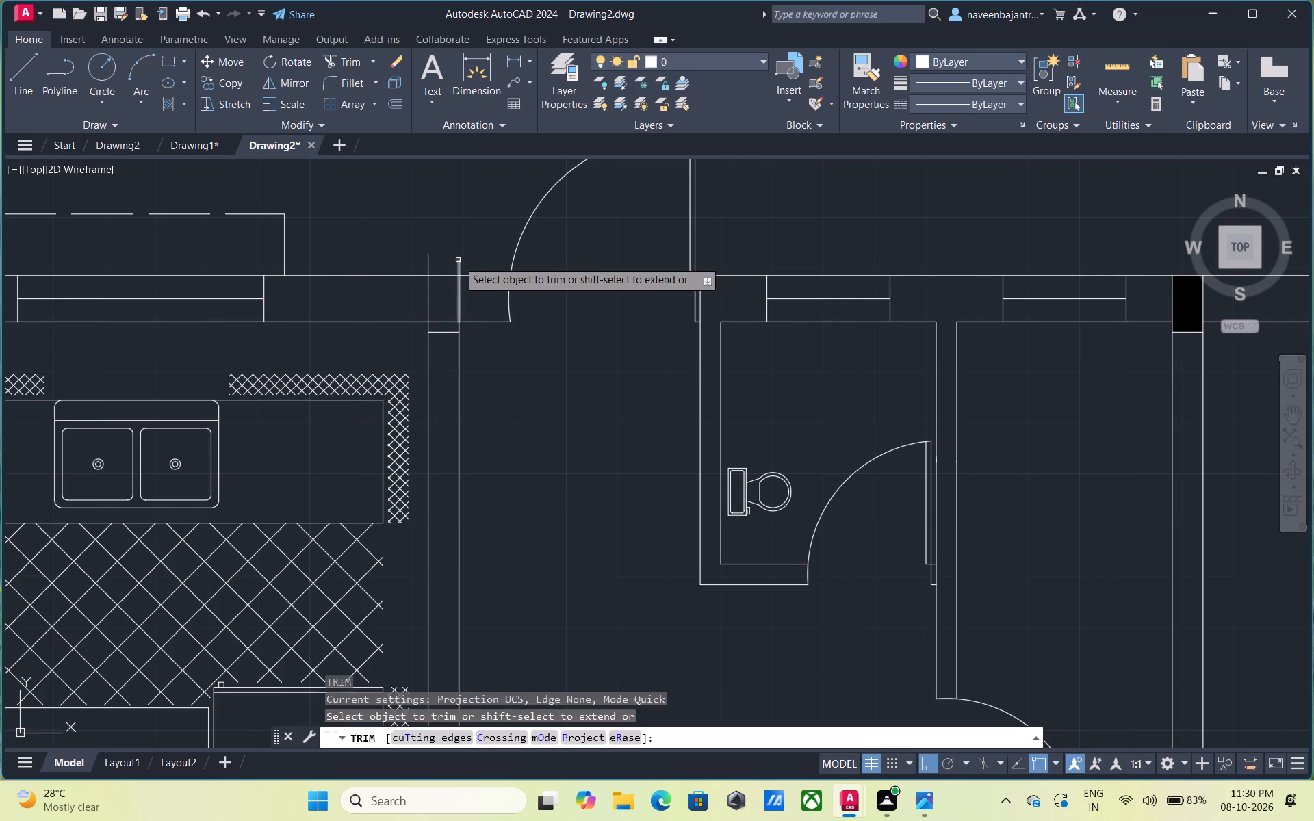
click(460, 260)
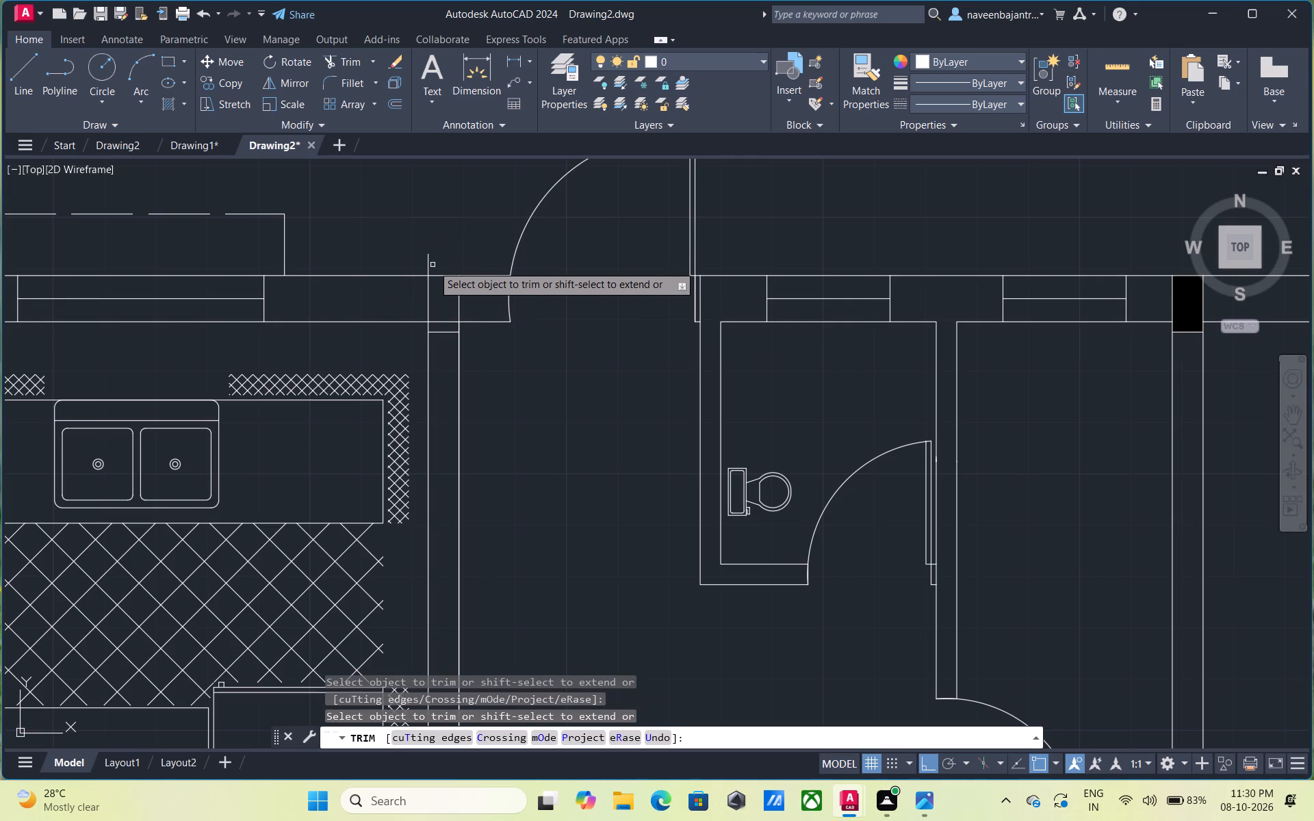
click(429, 266)
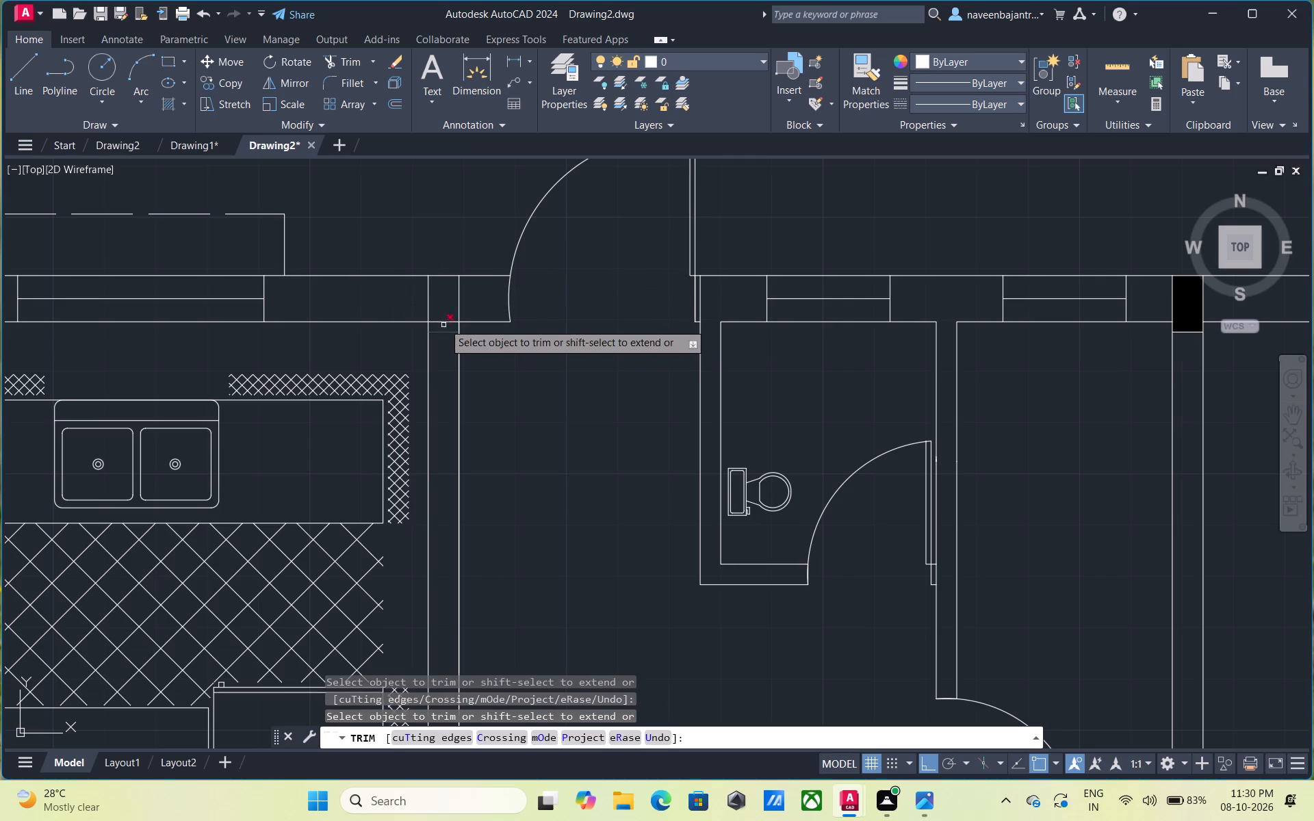
click(443, 323)
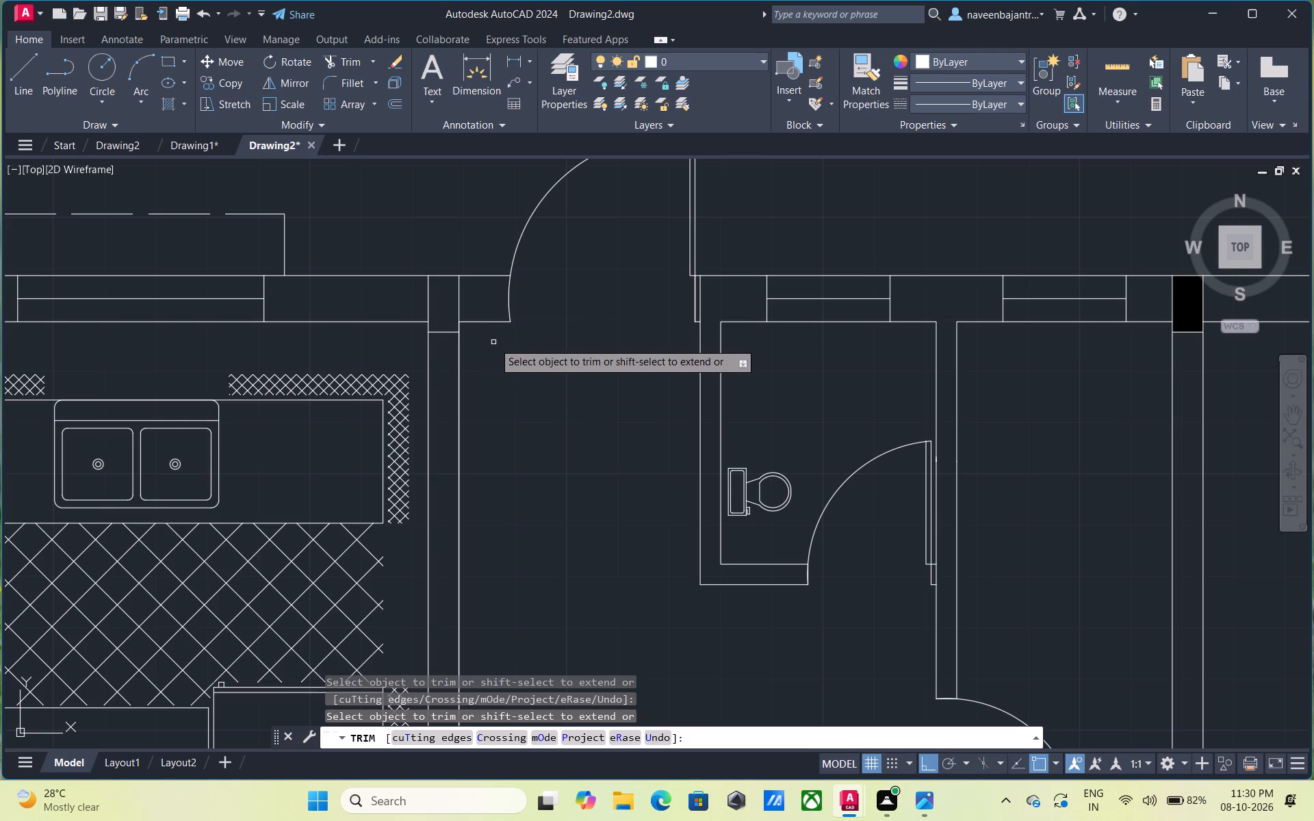
key(Escape)
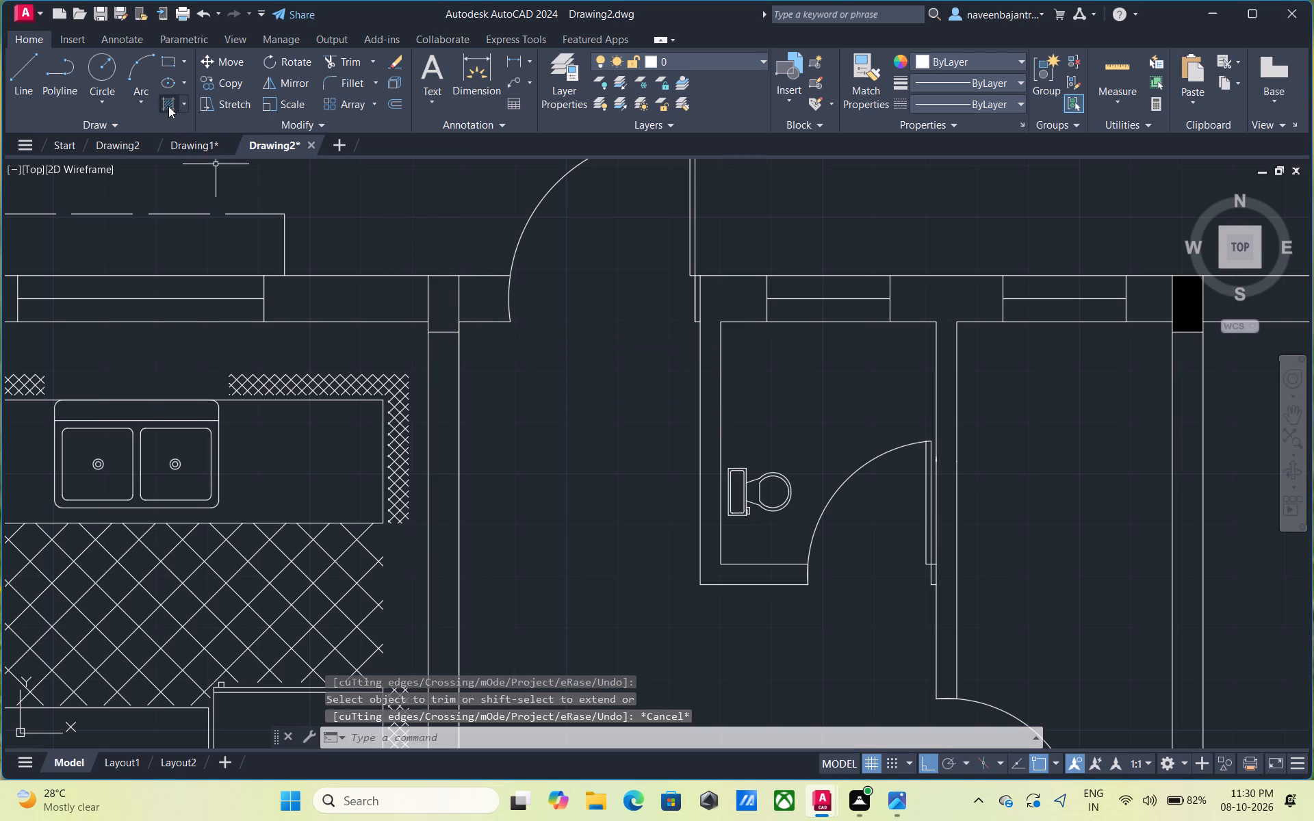
Fill the column outline at the kitchen's east partition and north wall junction with a SOLID hatch in colour 0,0,0.
click(168, 106)
click(163, 81)
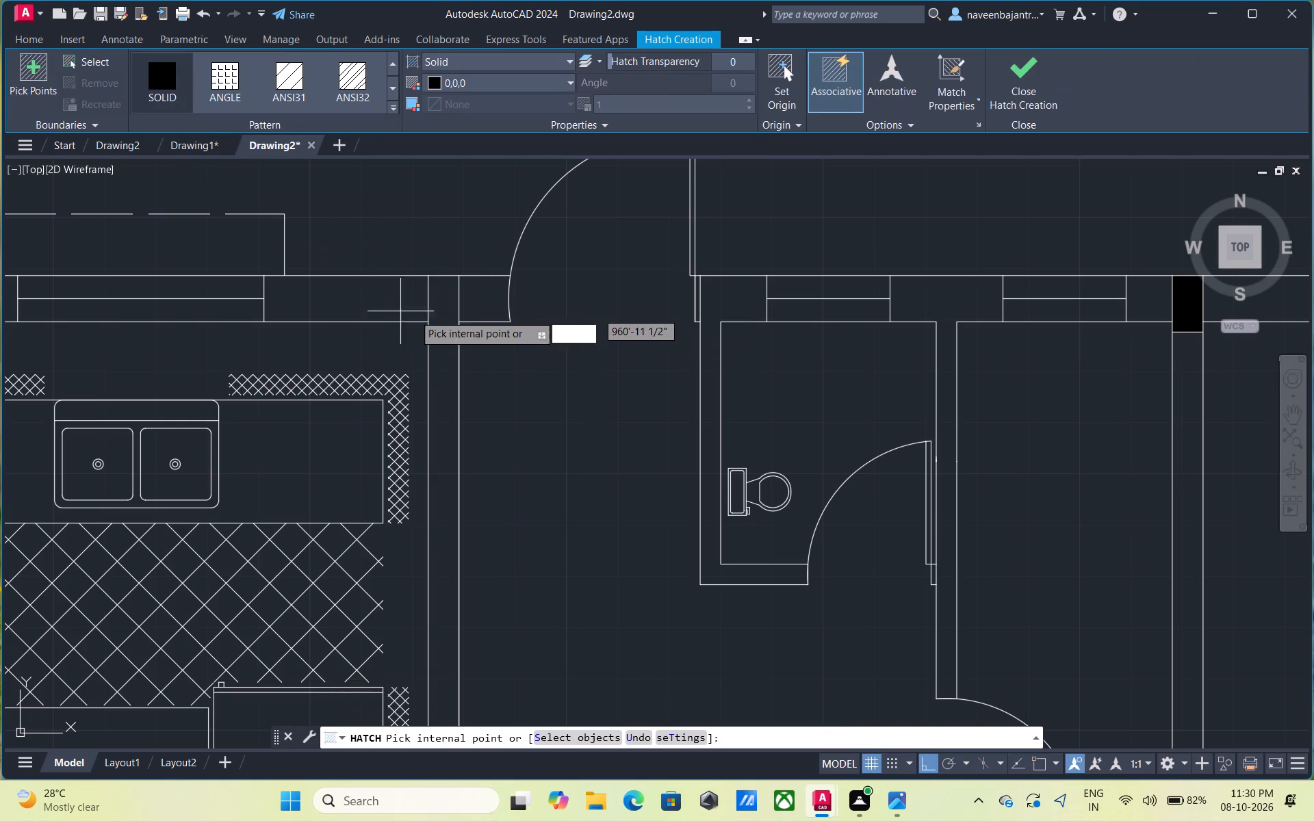
click(435, 314)
key(Escape)
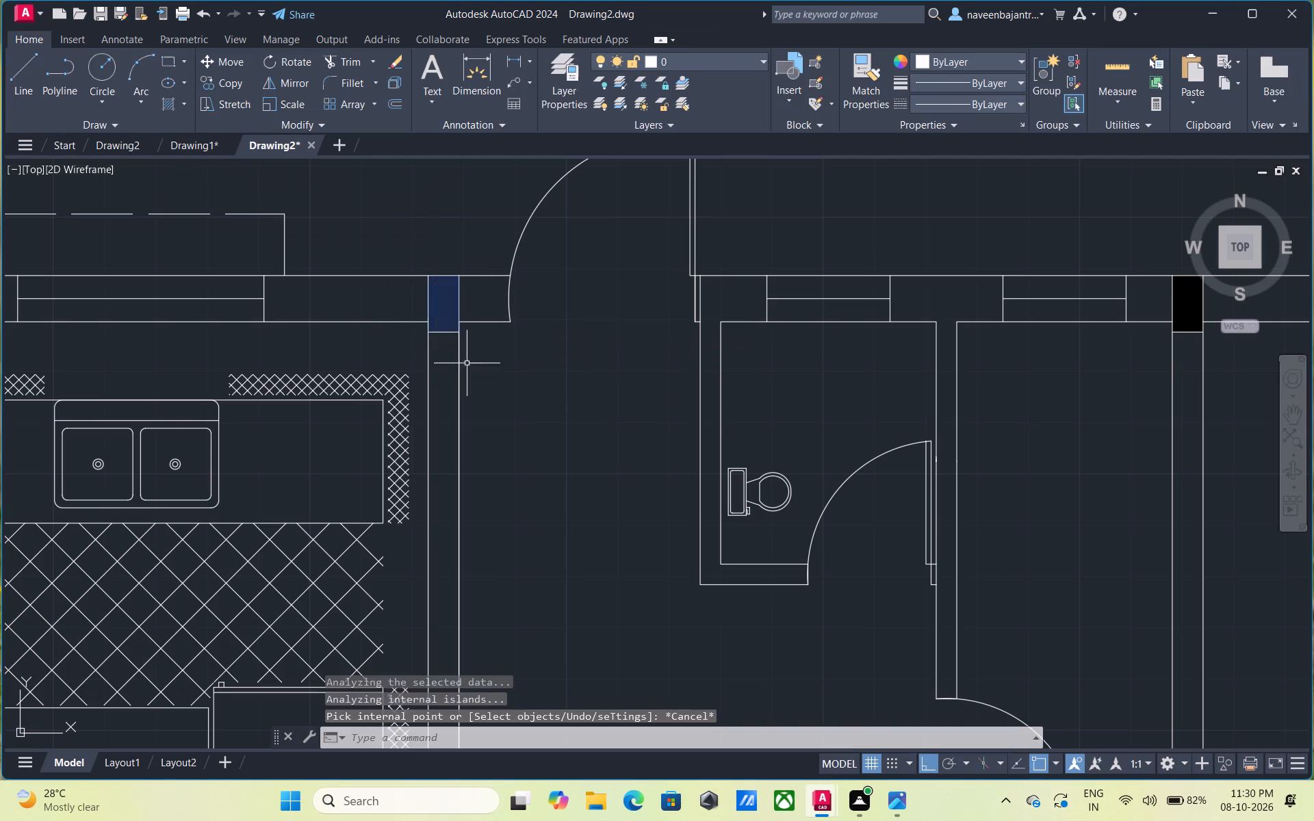
Draw a horizontal line from the kitchen's inner northwest corner across the west wall and trim it at the outer face.
scroll(522, 402, down, 2)
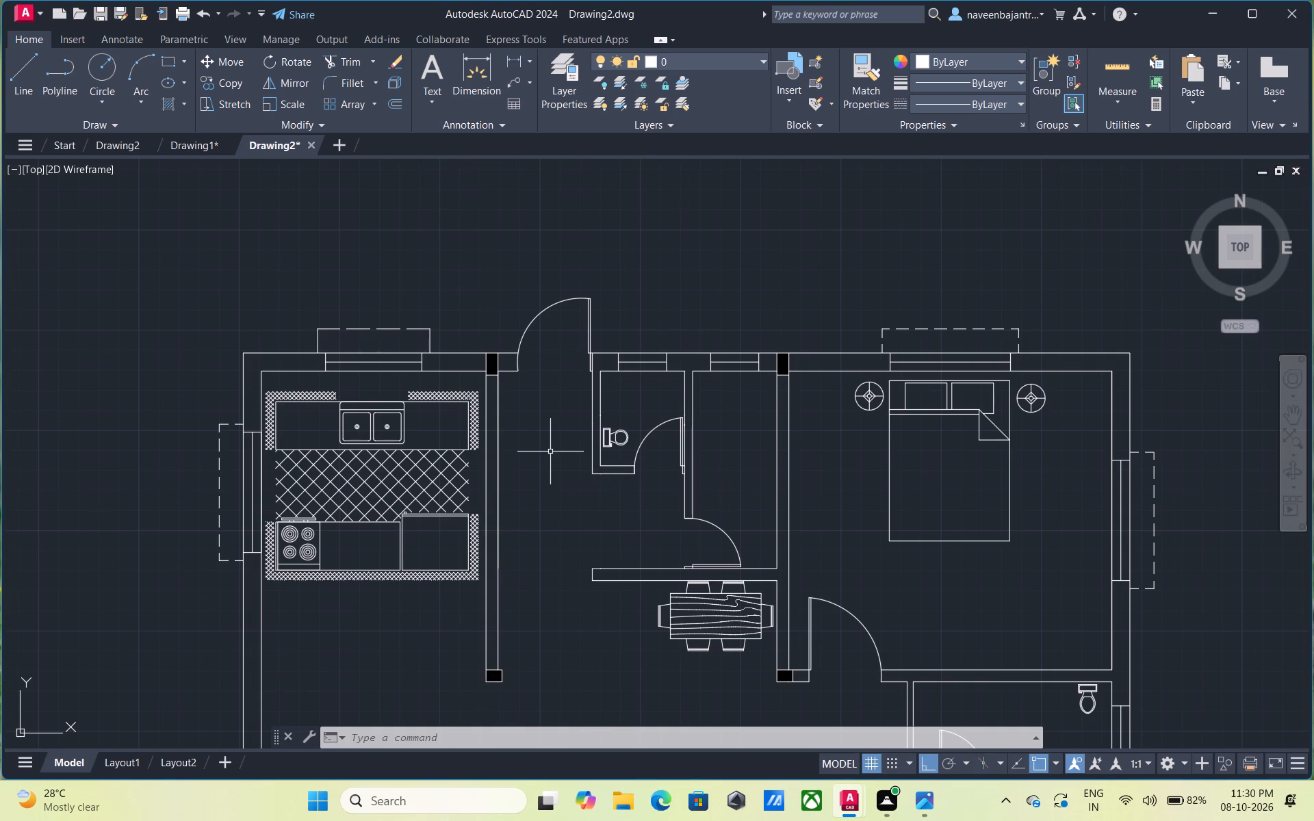
middle_drag(552, 452, 766, 442)
scroll(488, 369, up, 2)
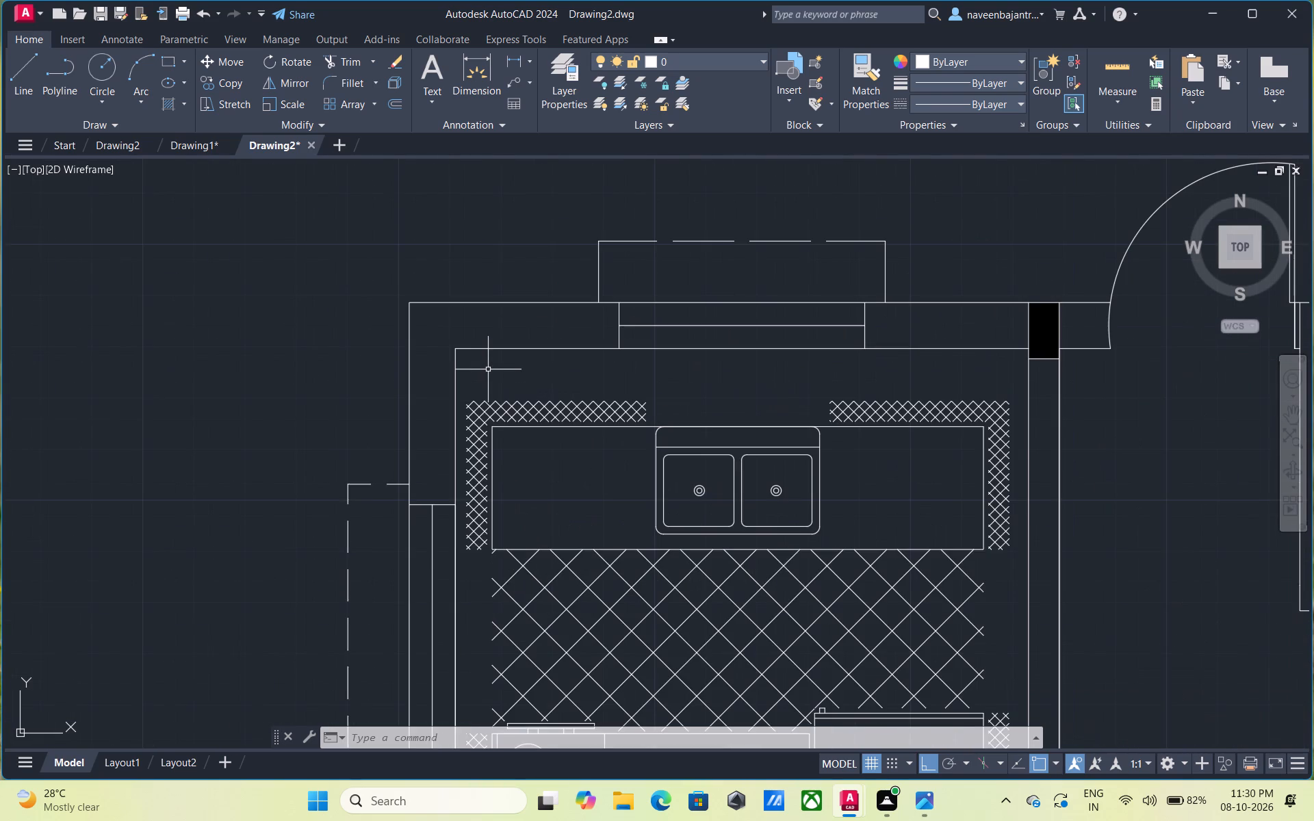
key(Escape)
text(l)
key(space)
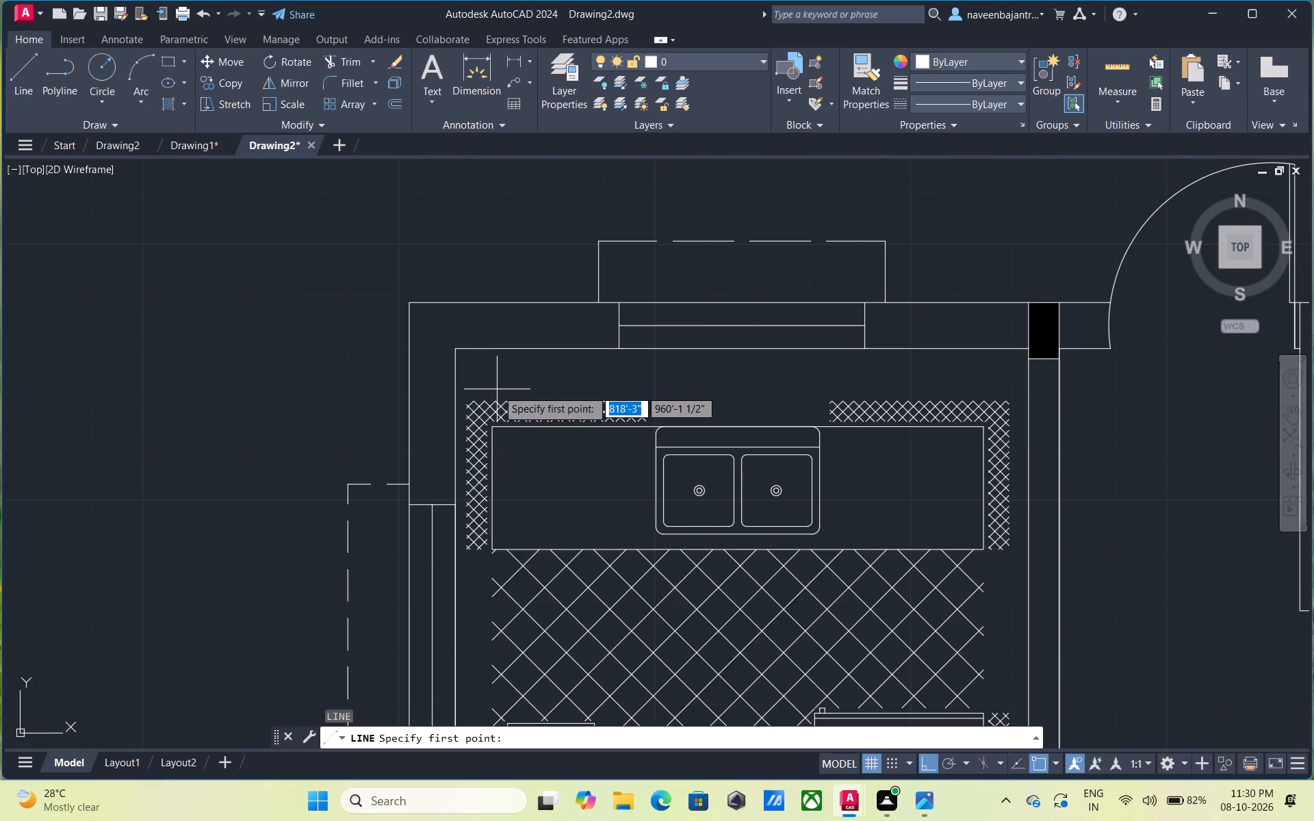
click(456, 353)
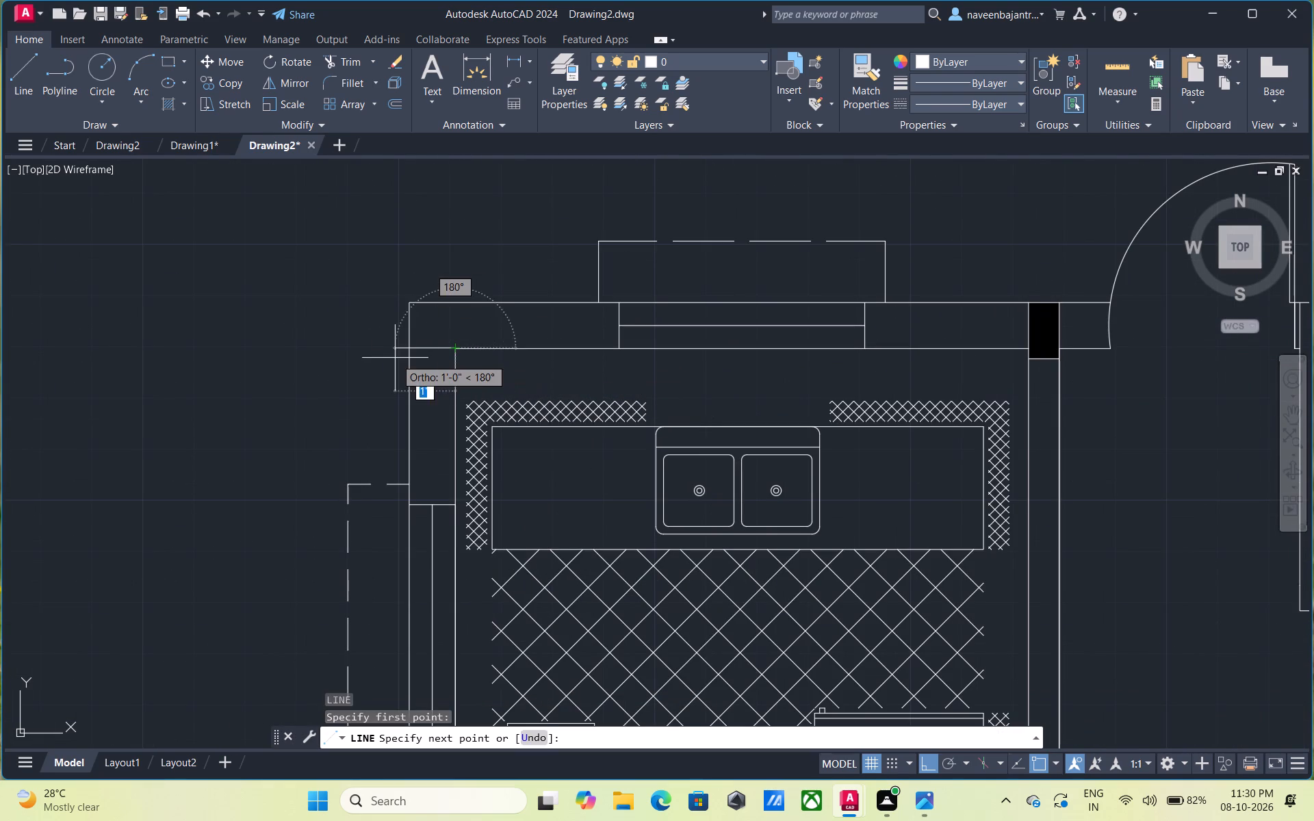
click(389, 358)
key(Escape)
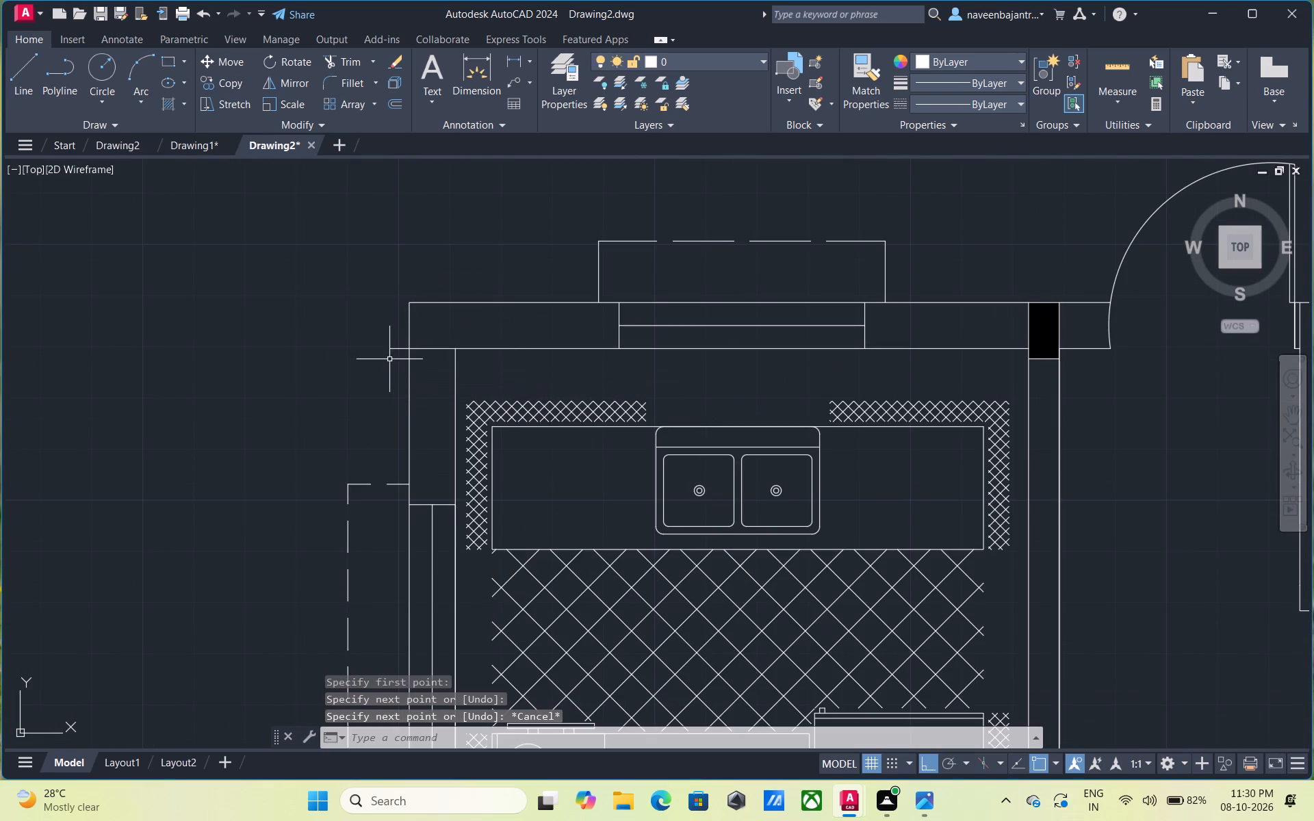
text(tr)
key(space)
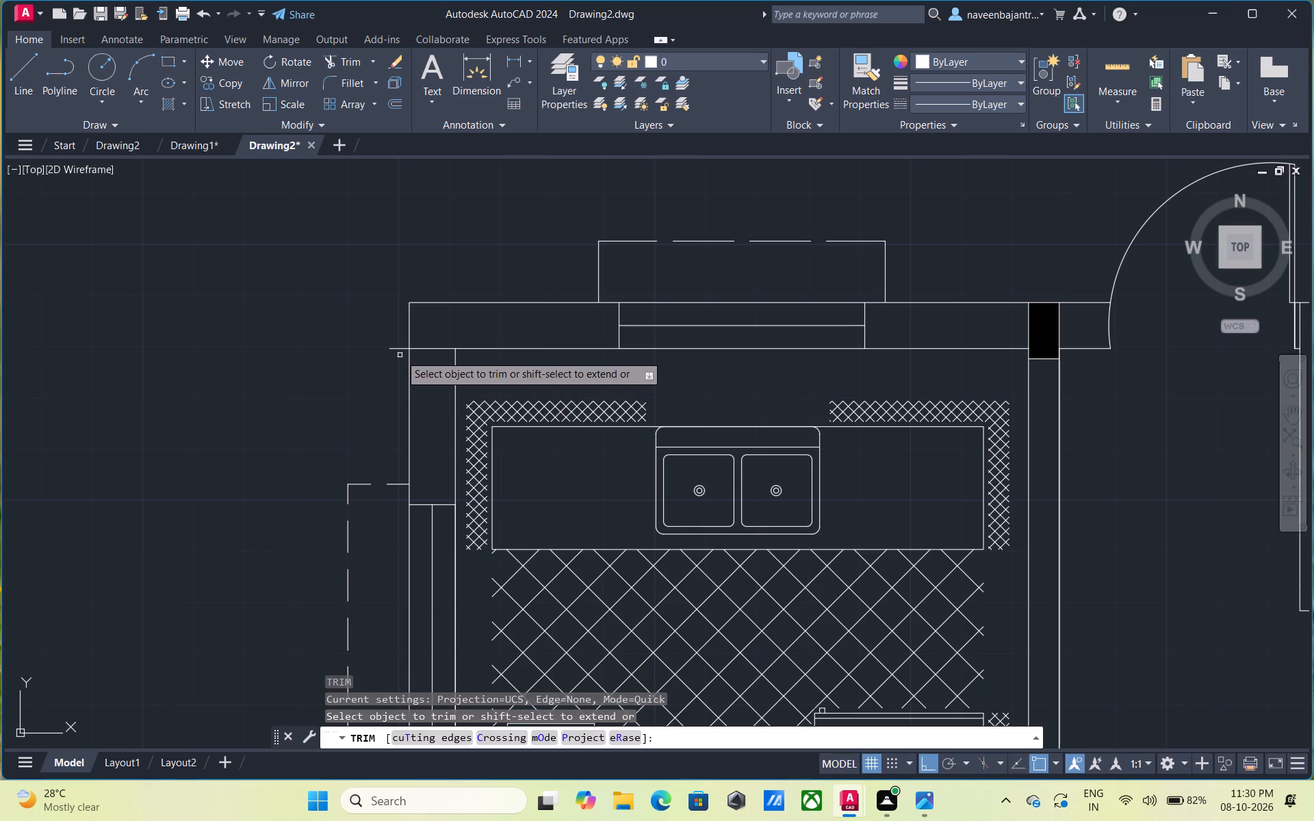
click(400, 350)
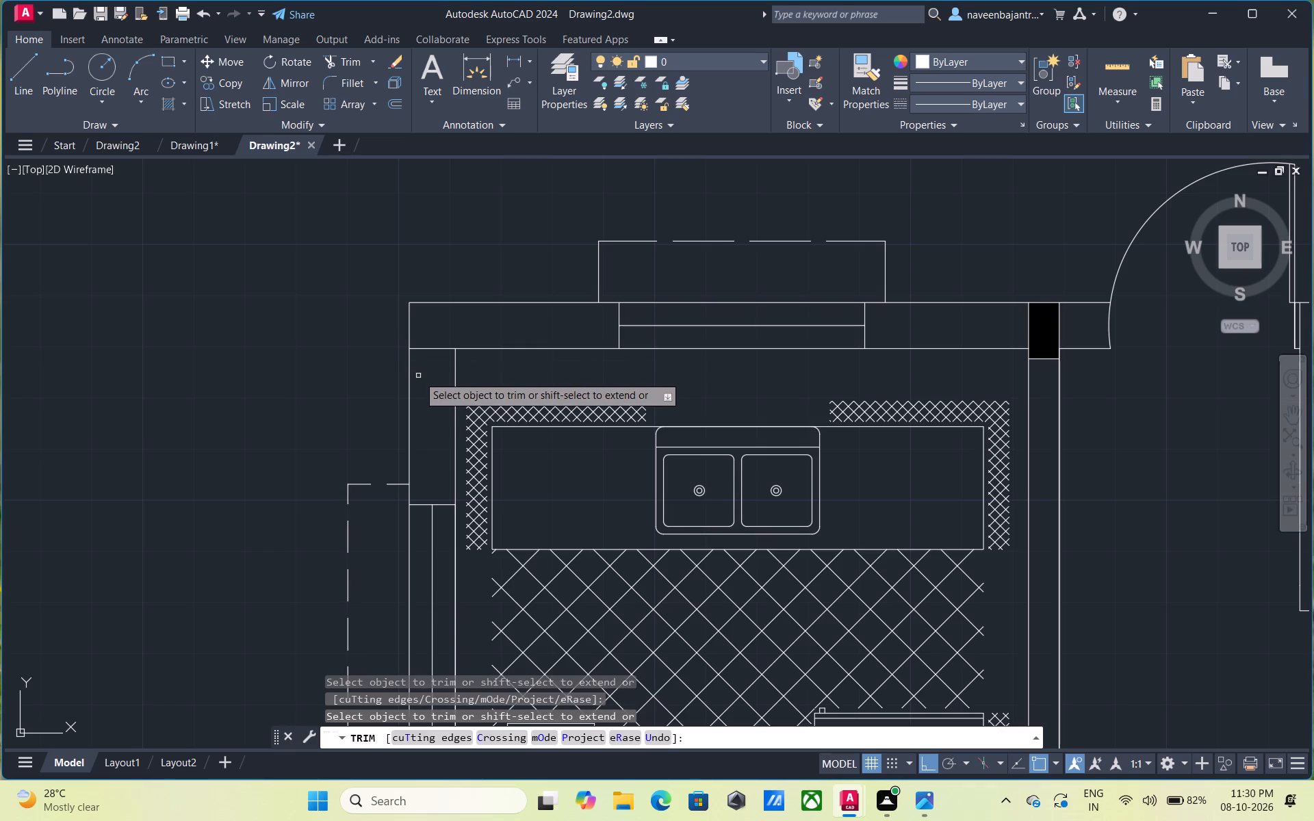
key(Escape)
Offset the short horizontal line across the west wall 2" southward.
key(o)
key(space)
key(space)
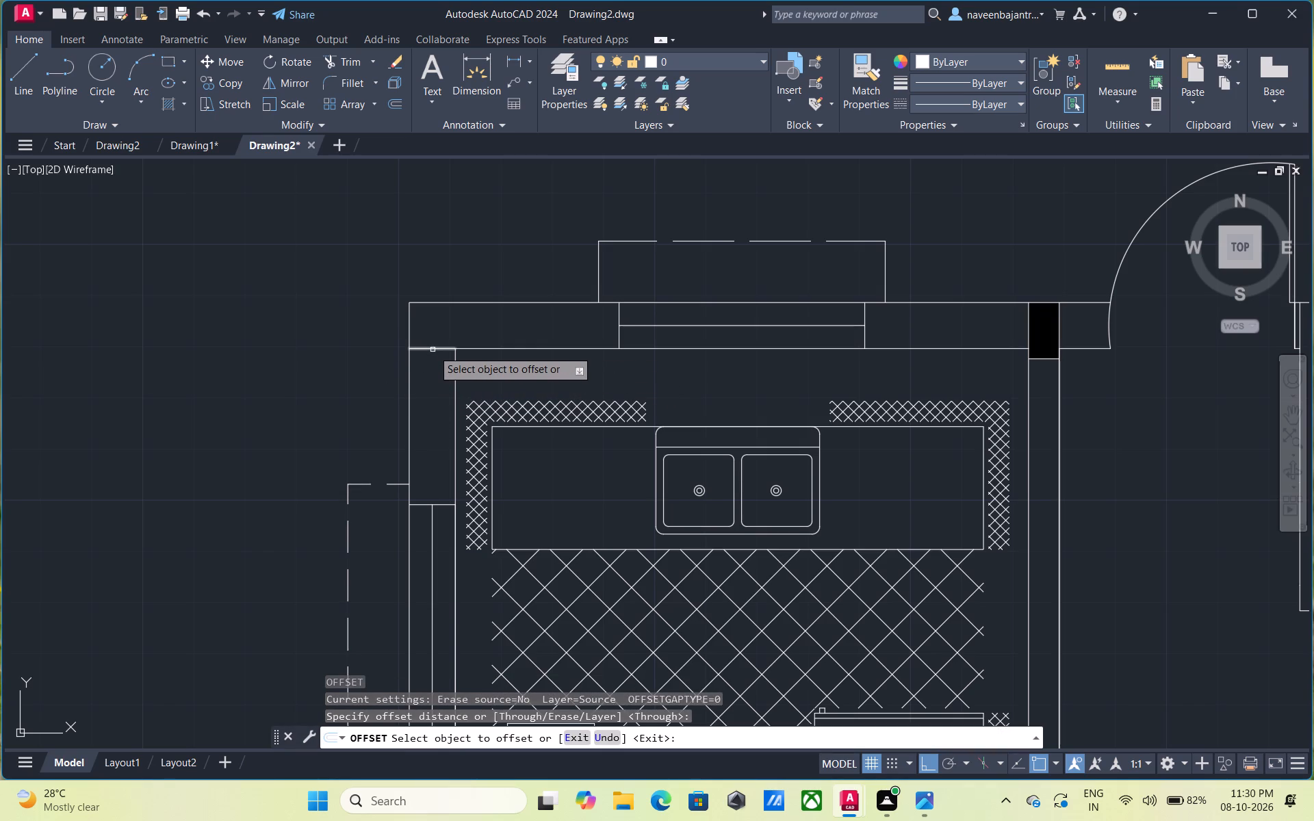
click(433, 350)
key(2)
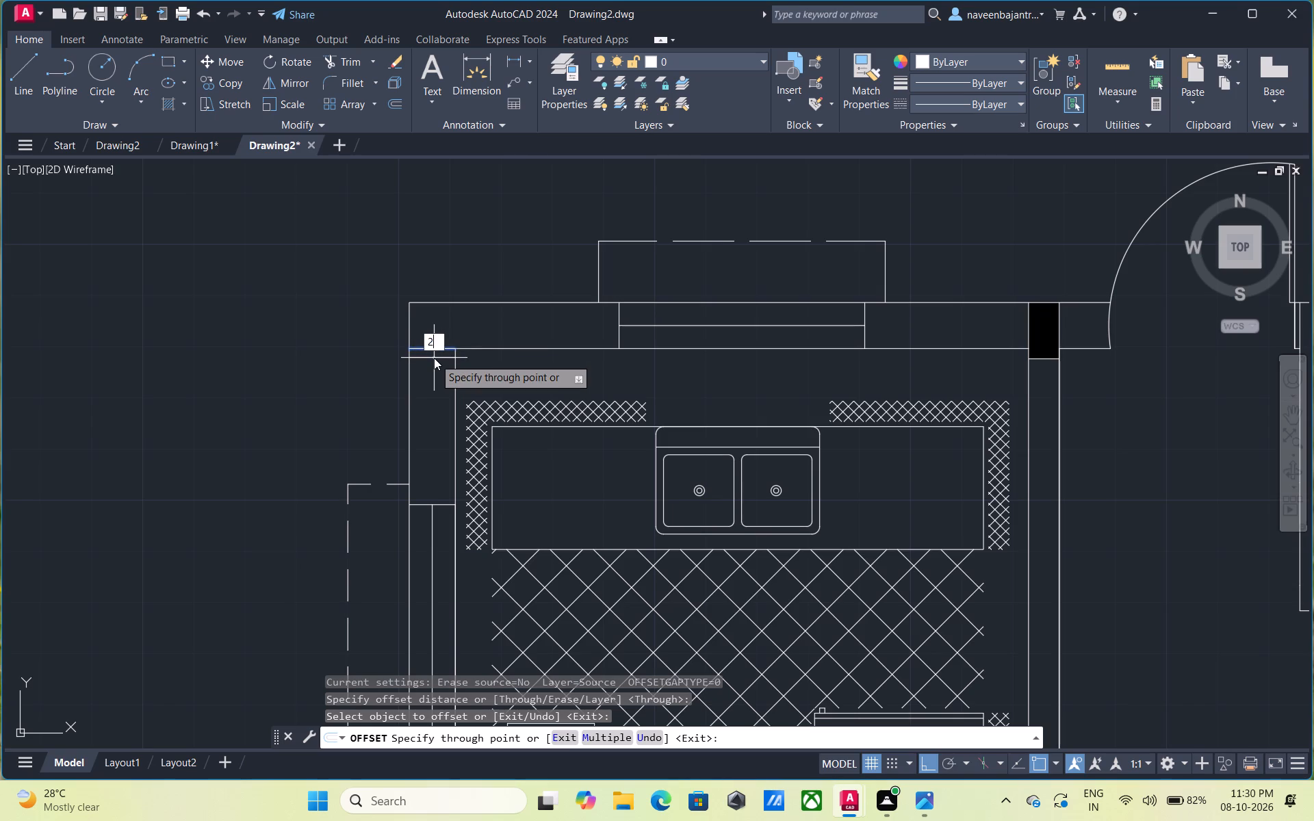
key(shift+quotedbl)
key(Return)
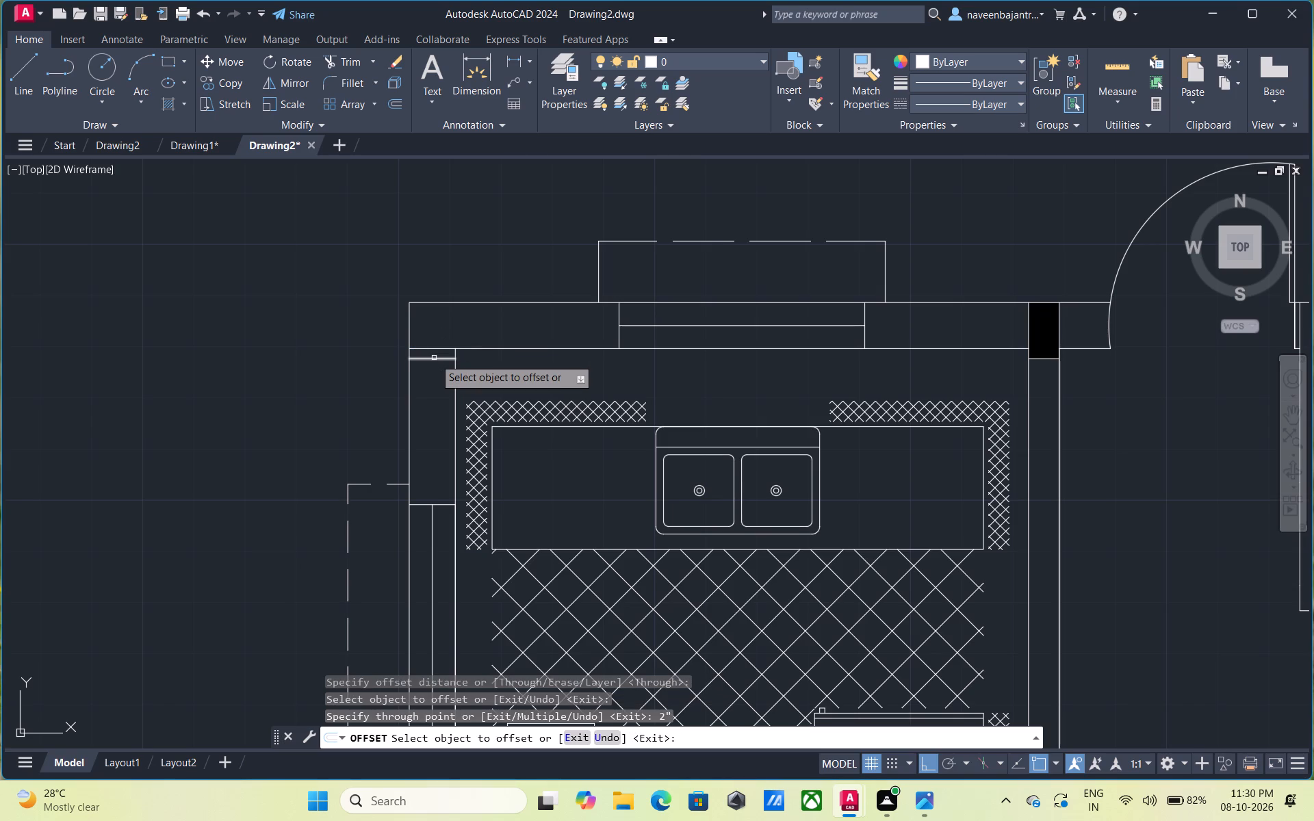
key(Escape)
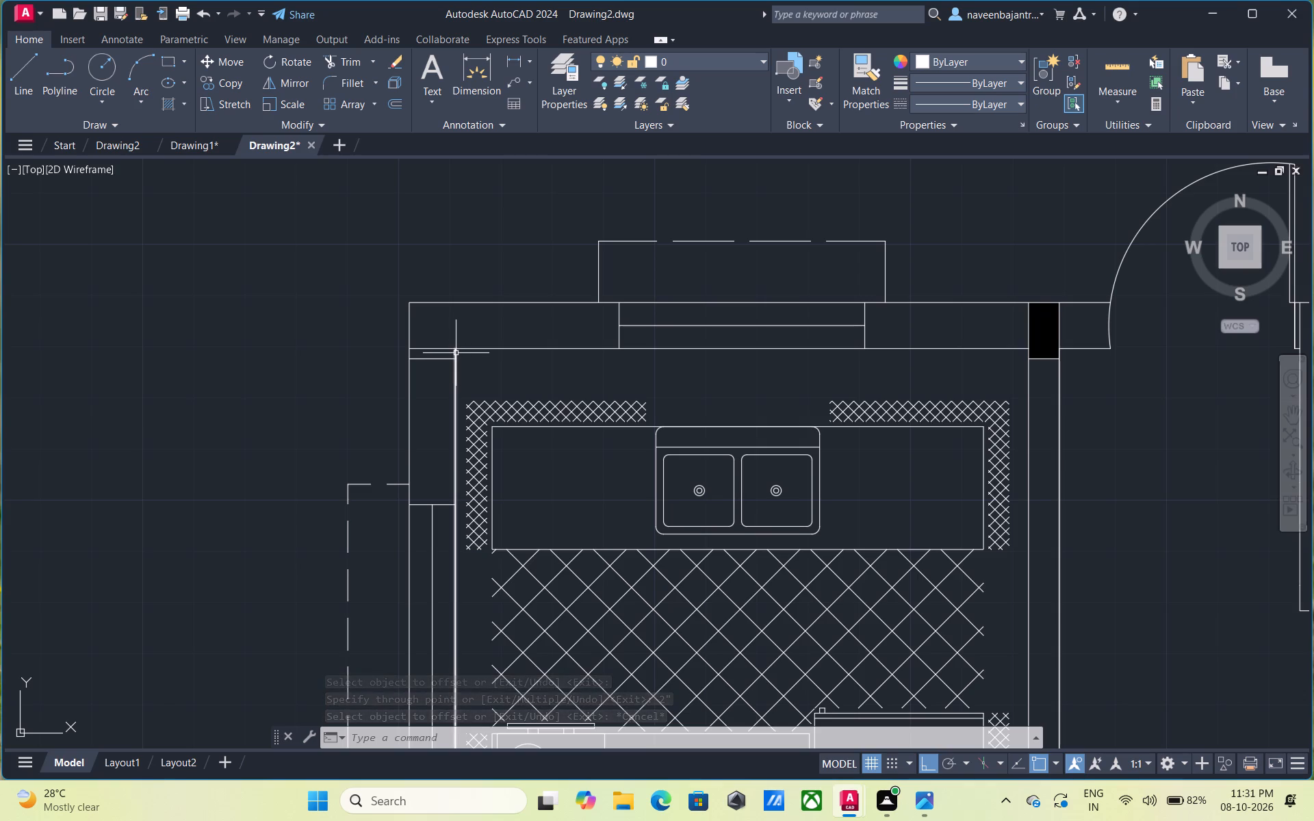
Draw a vertical line from the kitchen's inner northwest corner northward past the north wall's outer face.
text(l)
key(space)
click(456, 351)
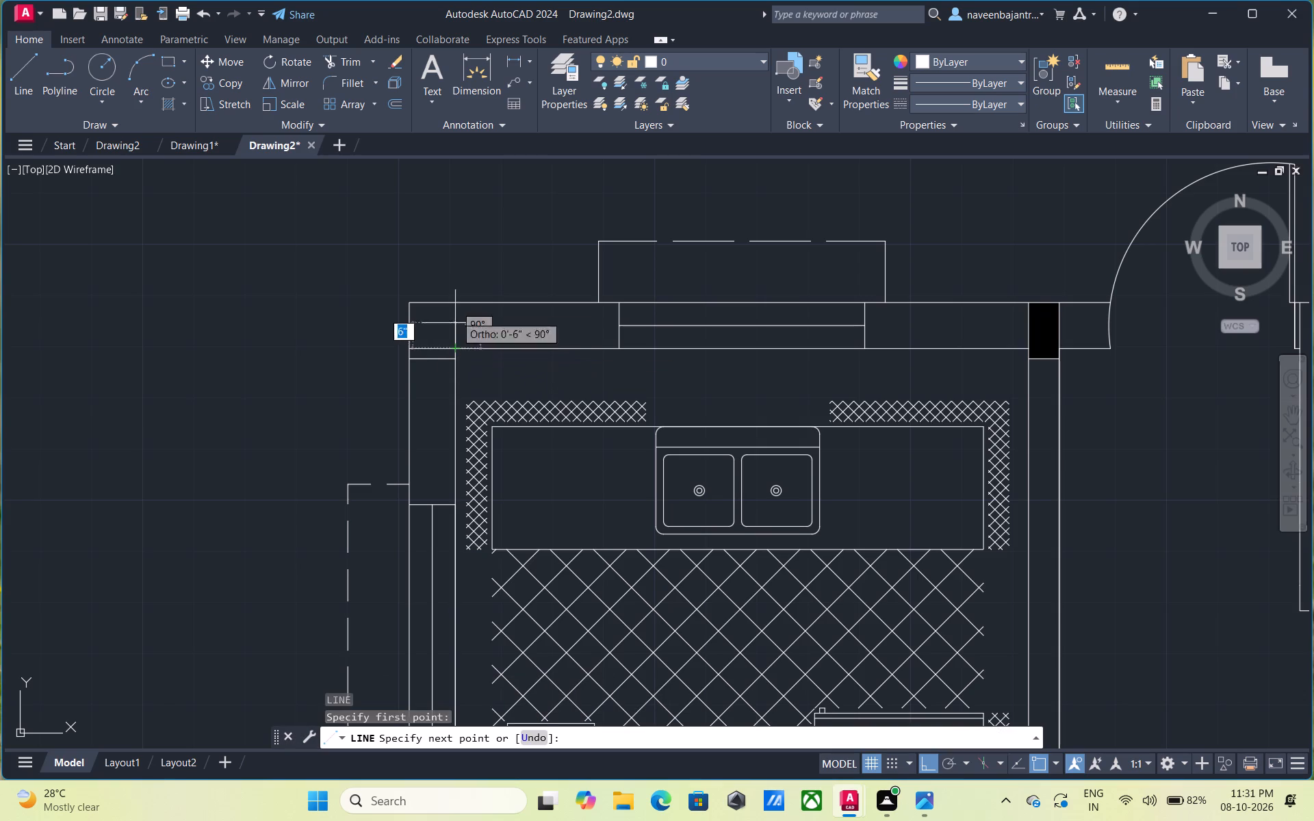
click(456, 286)
key(Escape)
Trim the vertical line's overhang beyond the north wall and remove the short horizontal line inside the corner column outline.
key(t)
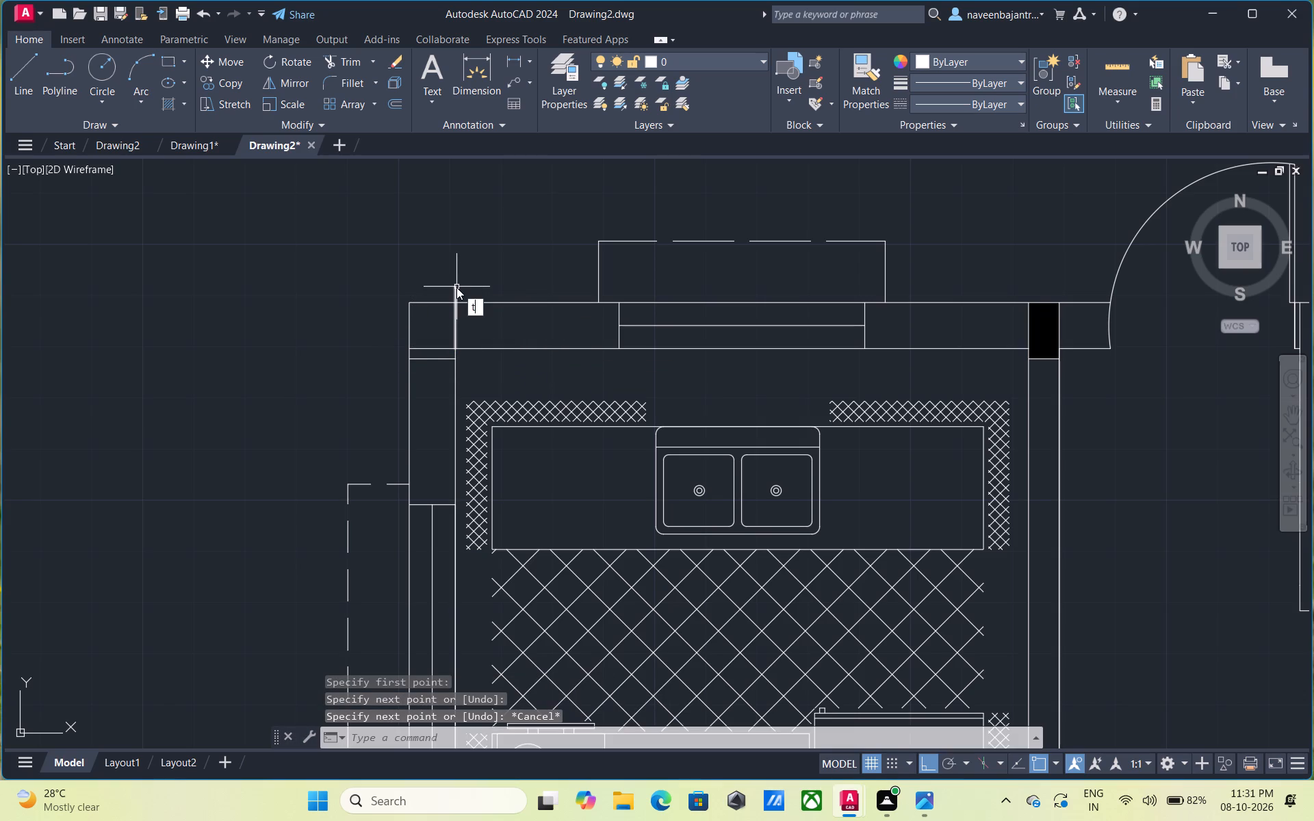
text(r)
key(space)
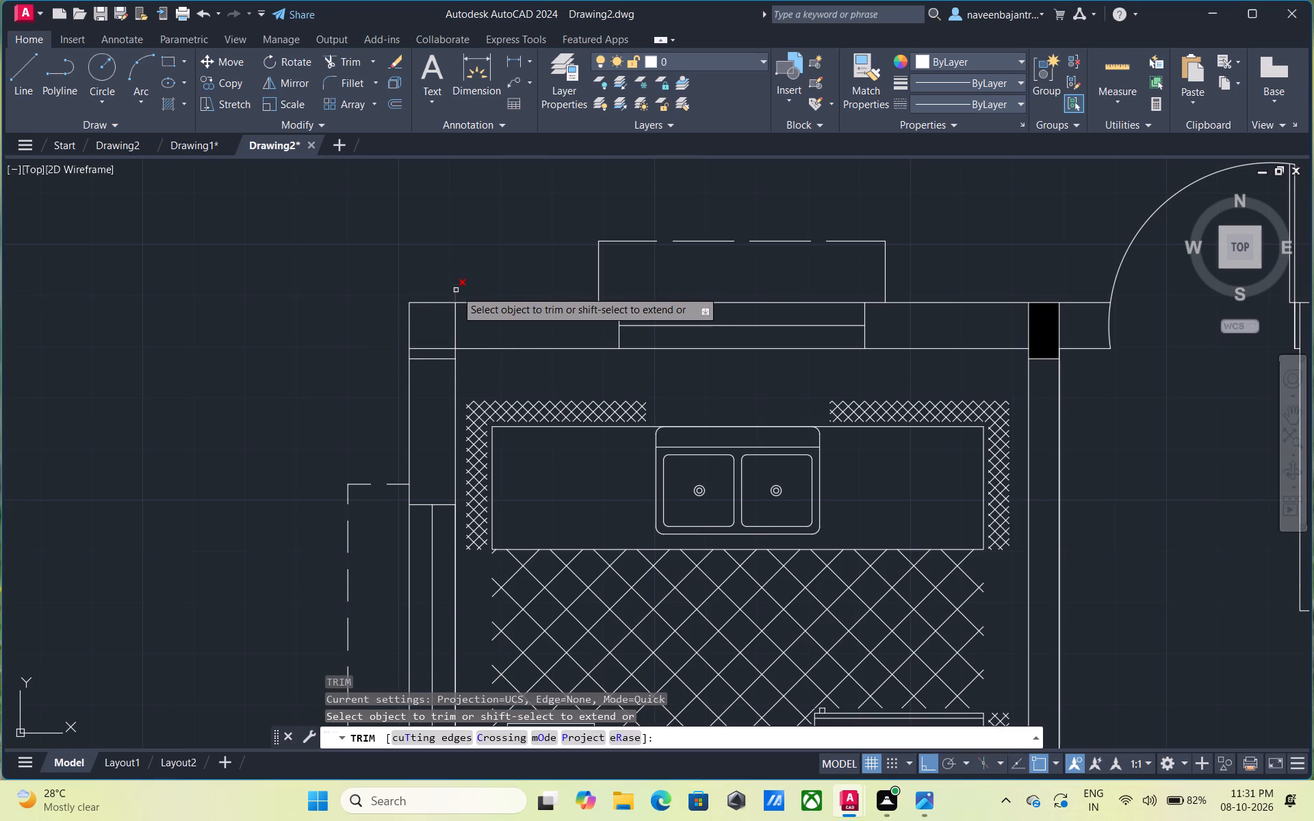
click(456, 290)
click(429, 348)
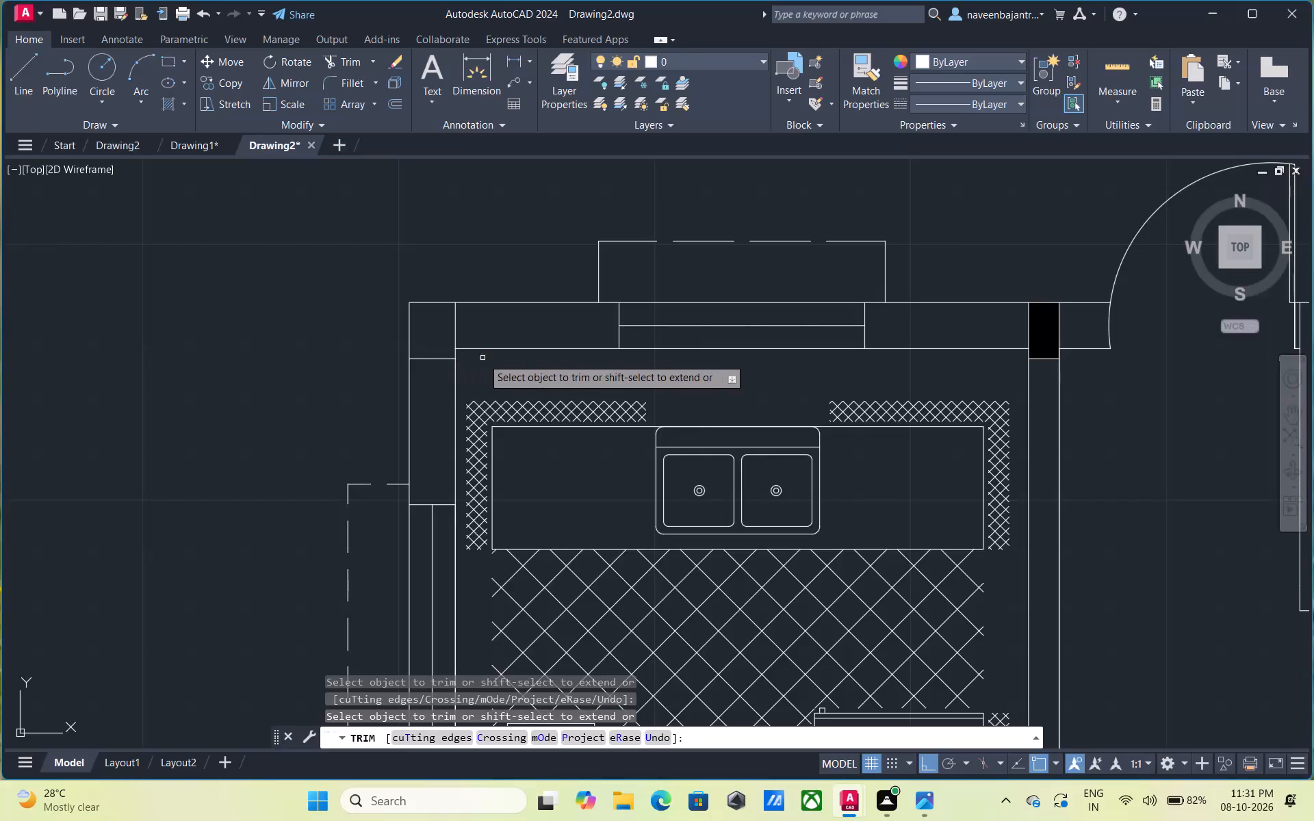
key(Escape)
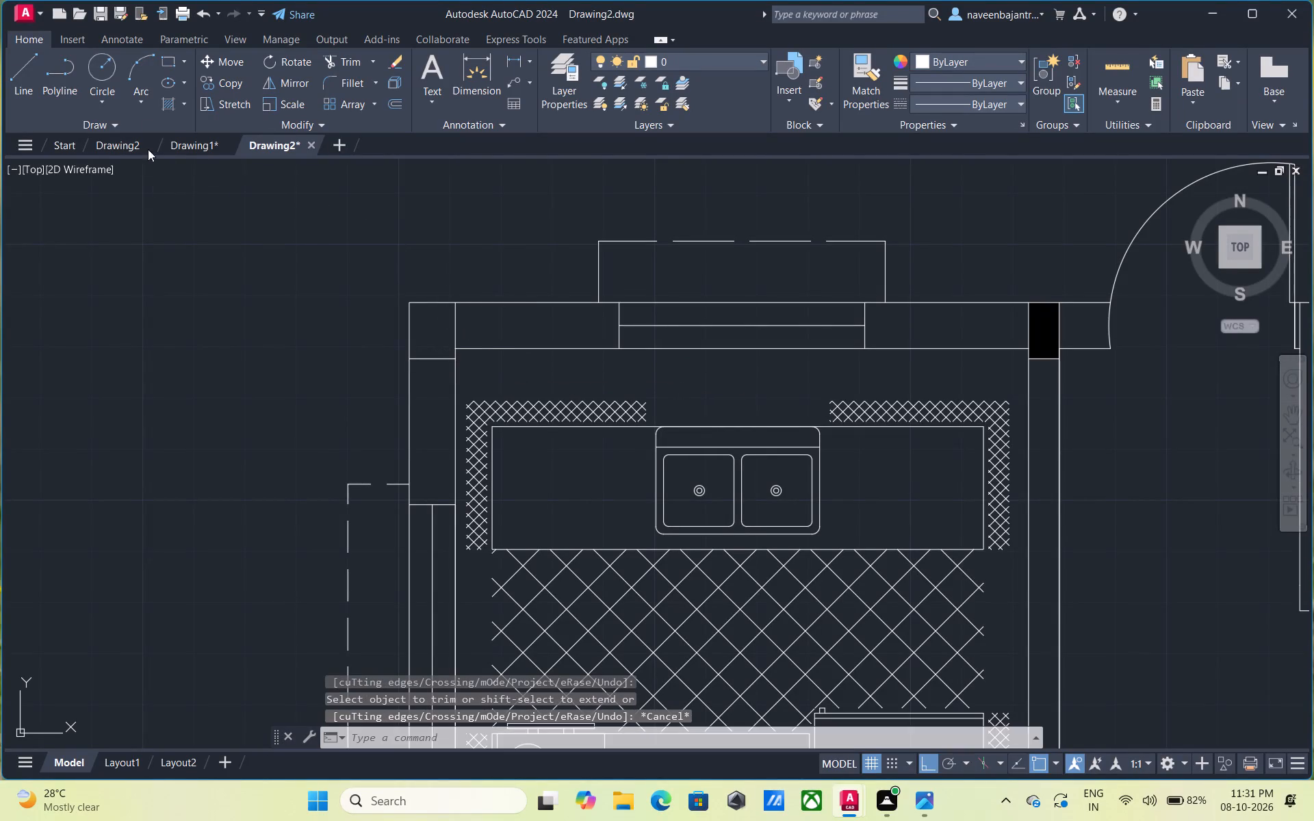
Fill the column outline at the house's northwest corner with a SOLID hatch in colour 0,0,0.
click(164, 107)
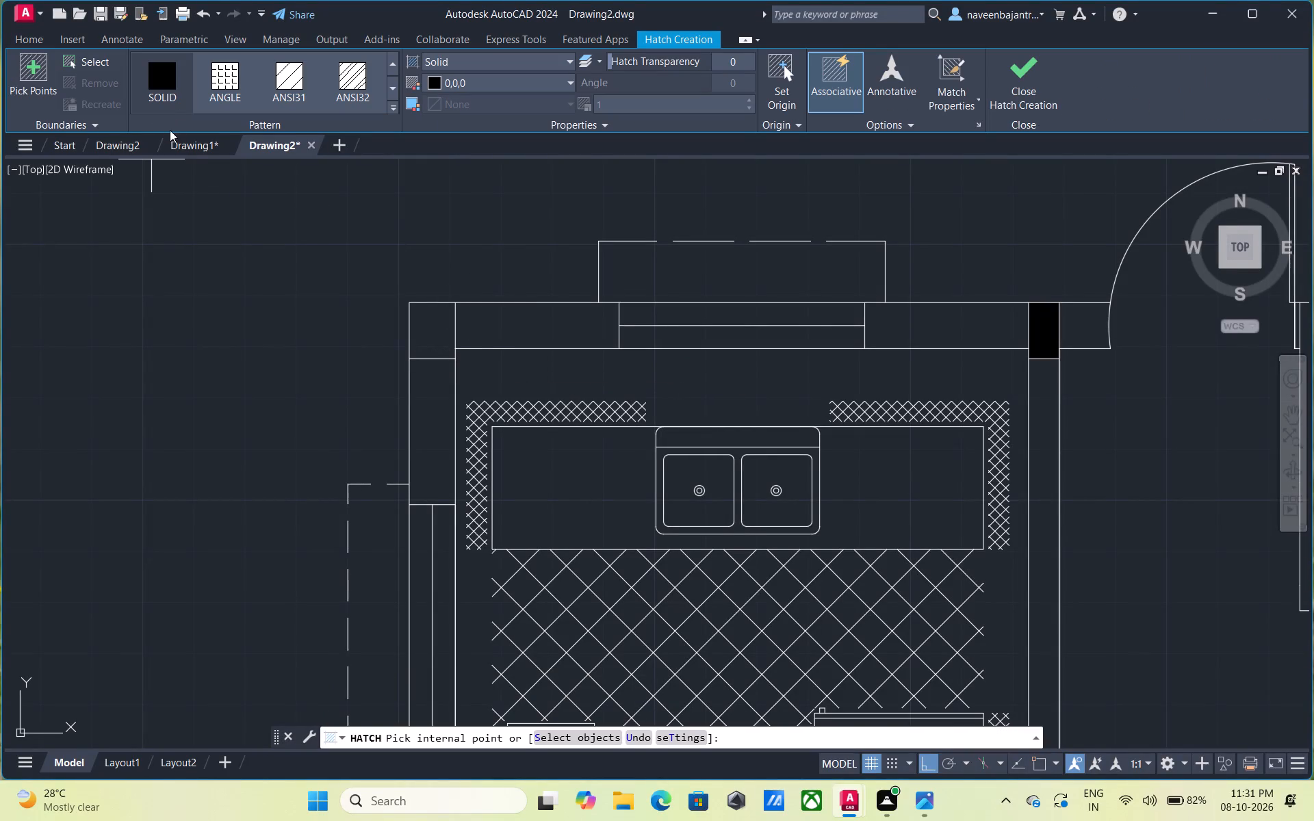
click(162, 79)
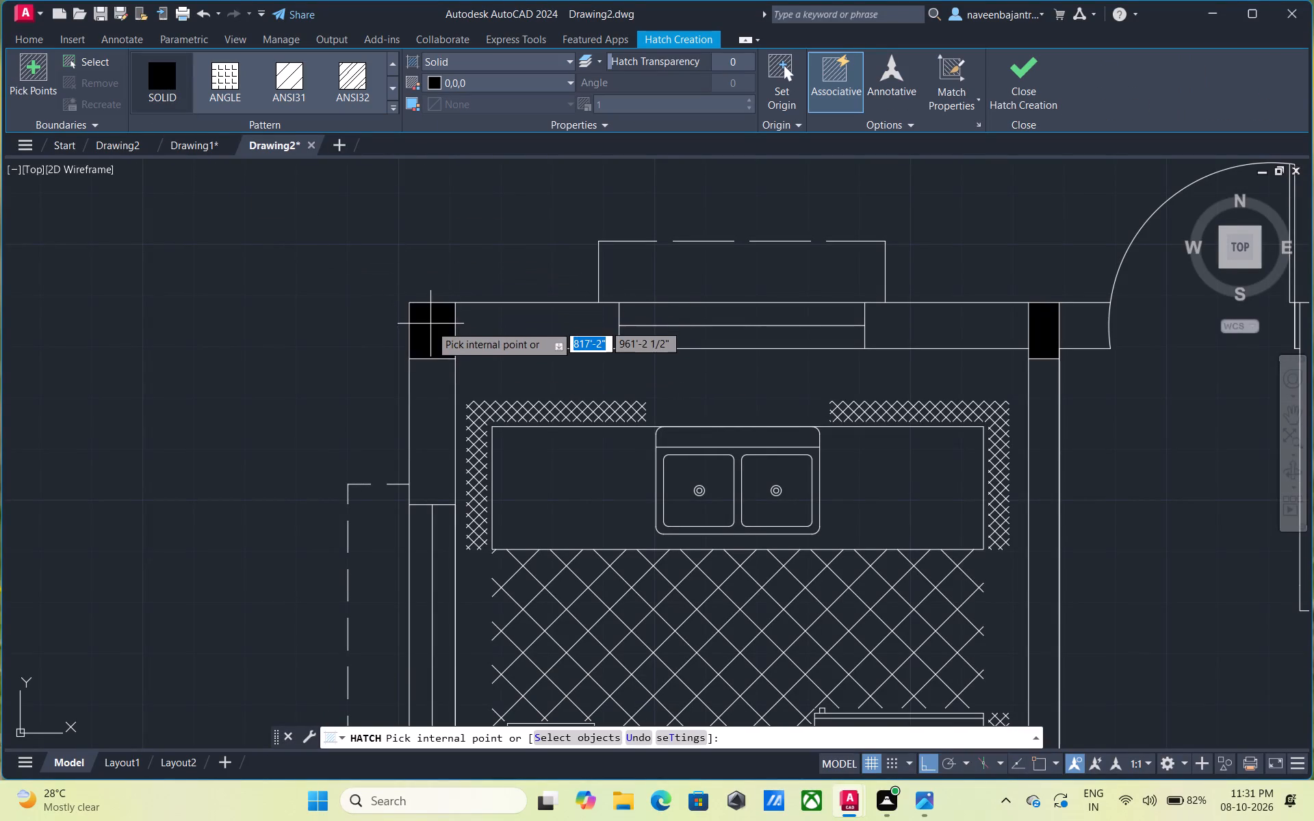
click(430, 329)
key(Escape)
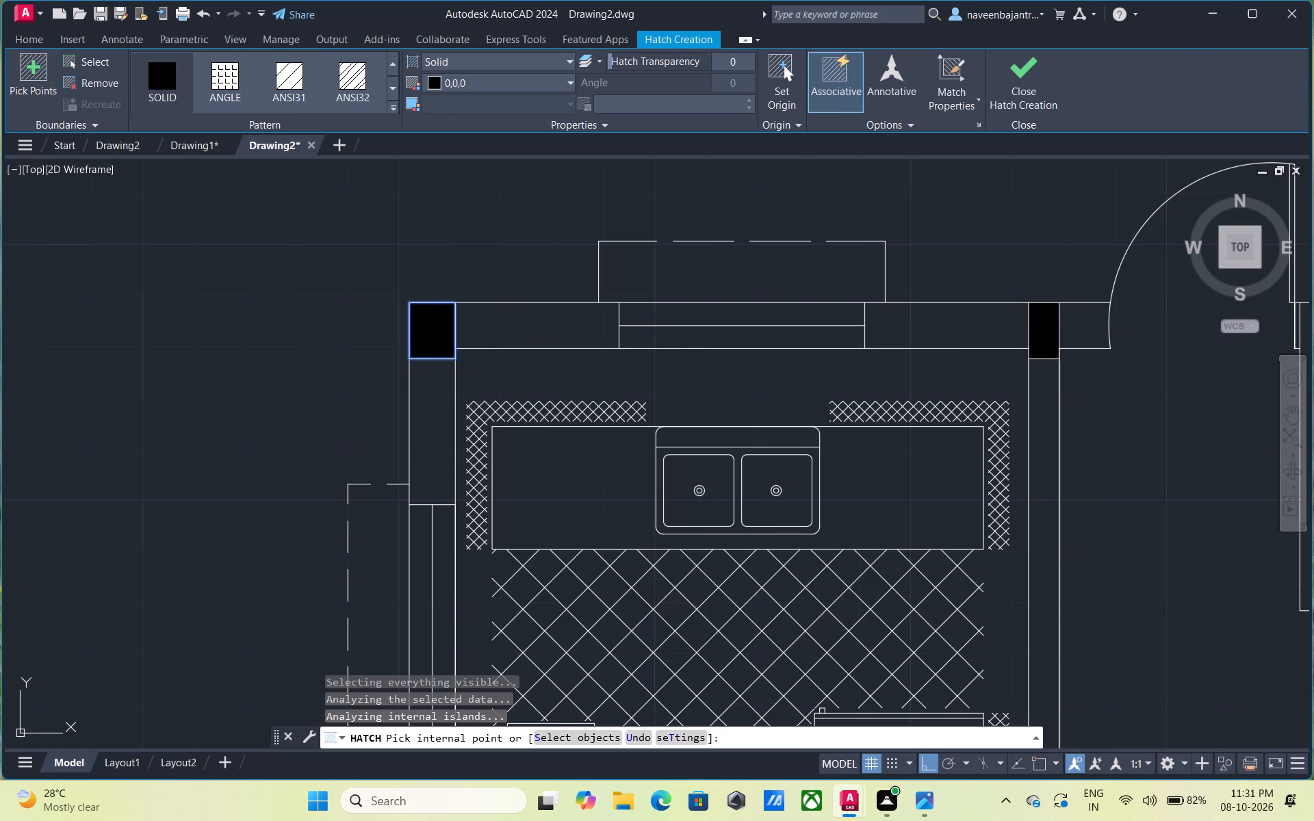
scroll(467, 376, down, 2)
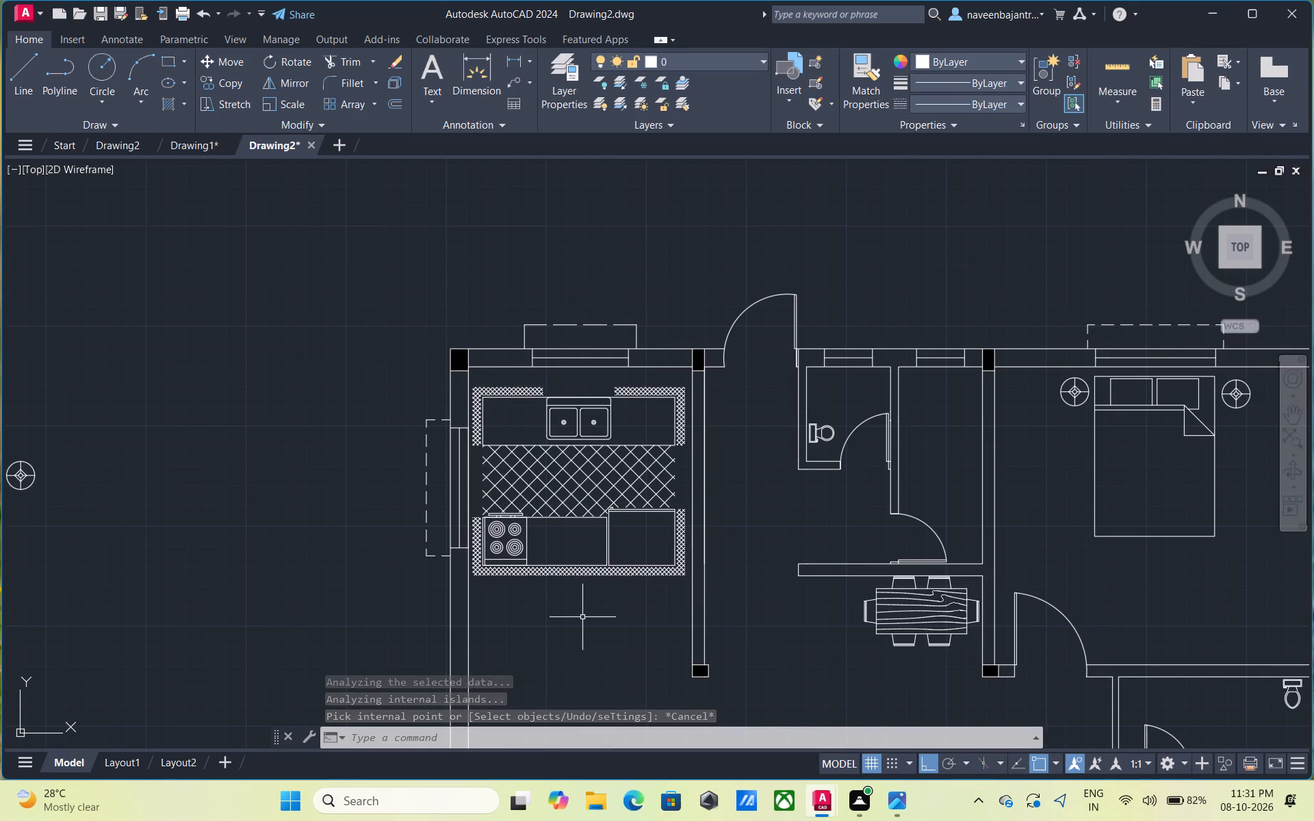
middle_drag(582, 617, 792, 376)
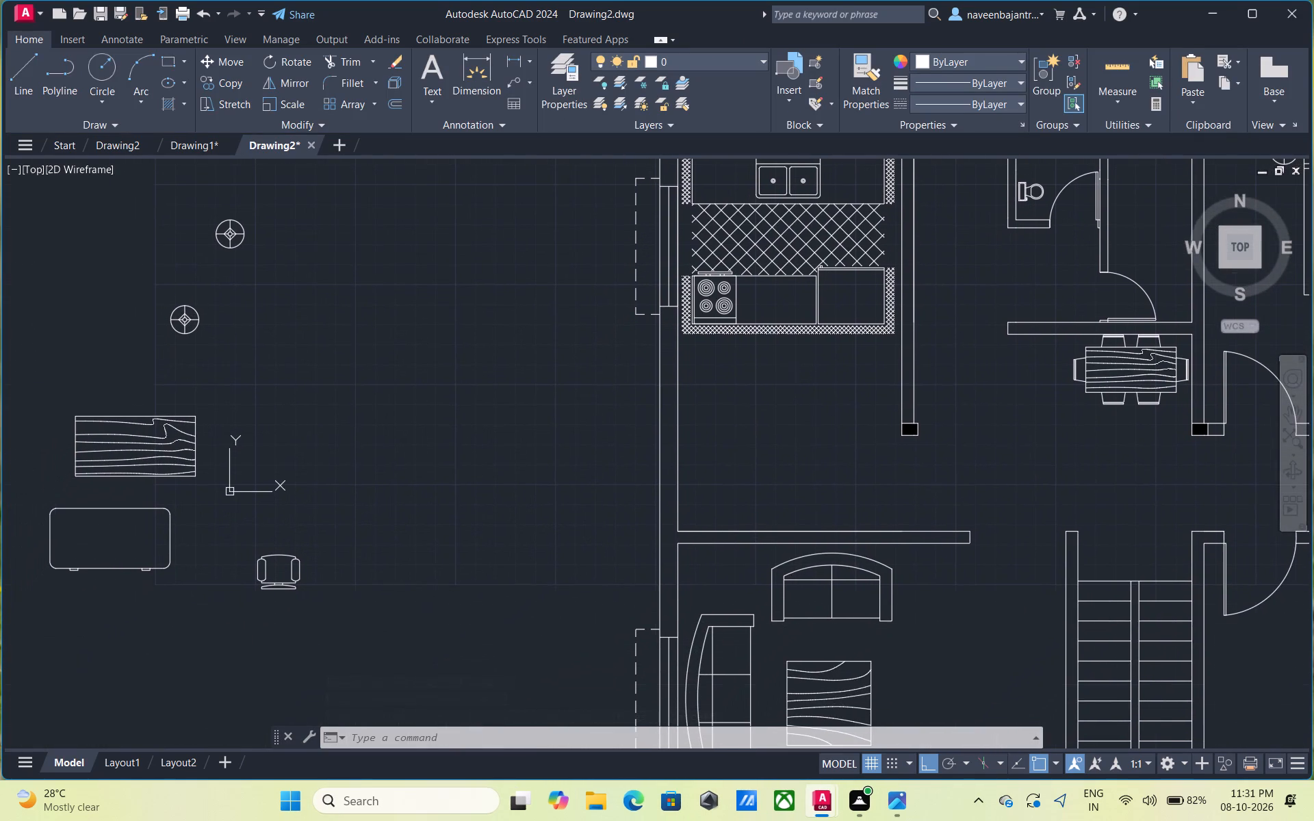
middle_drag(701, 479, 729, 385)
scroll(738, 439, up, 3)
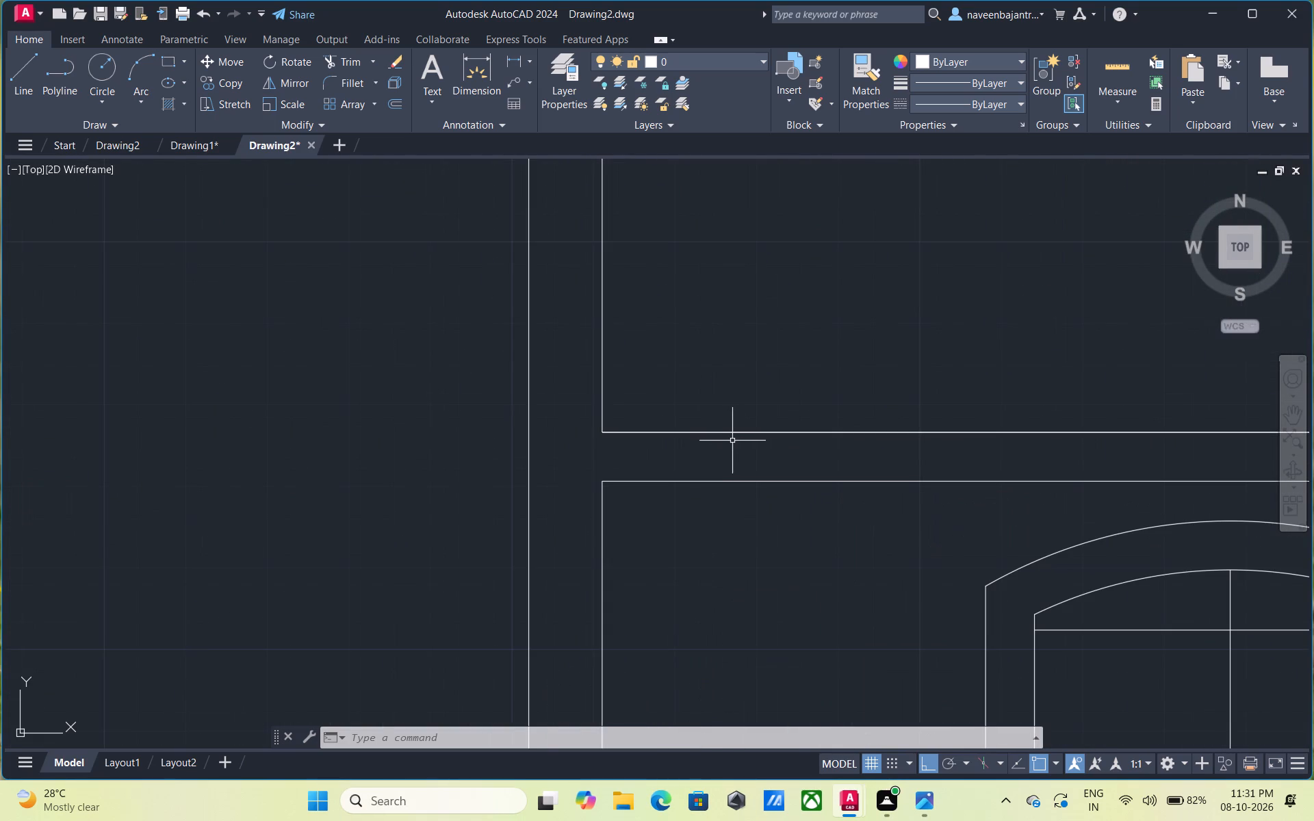
Draw a short vertical line across the living room's north wall, closing its west end between the two wall faces.
key(Escape)
text(l)
key(space)
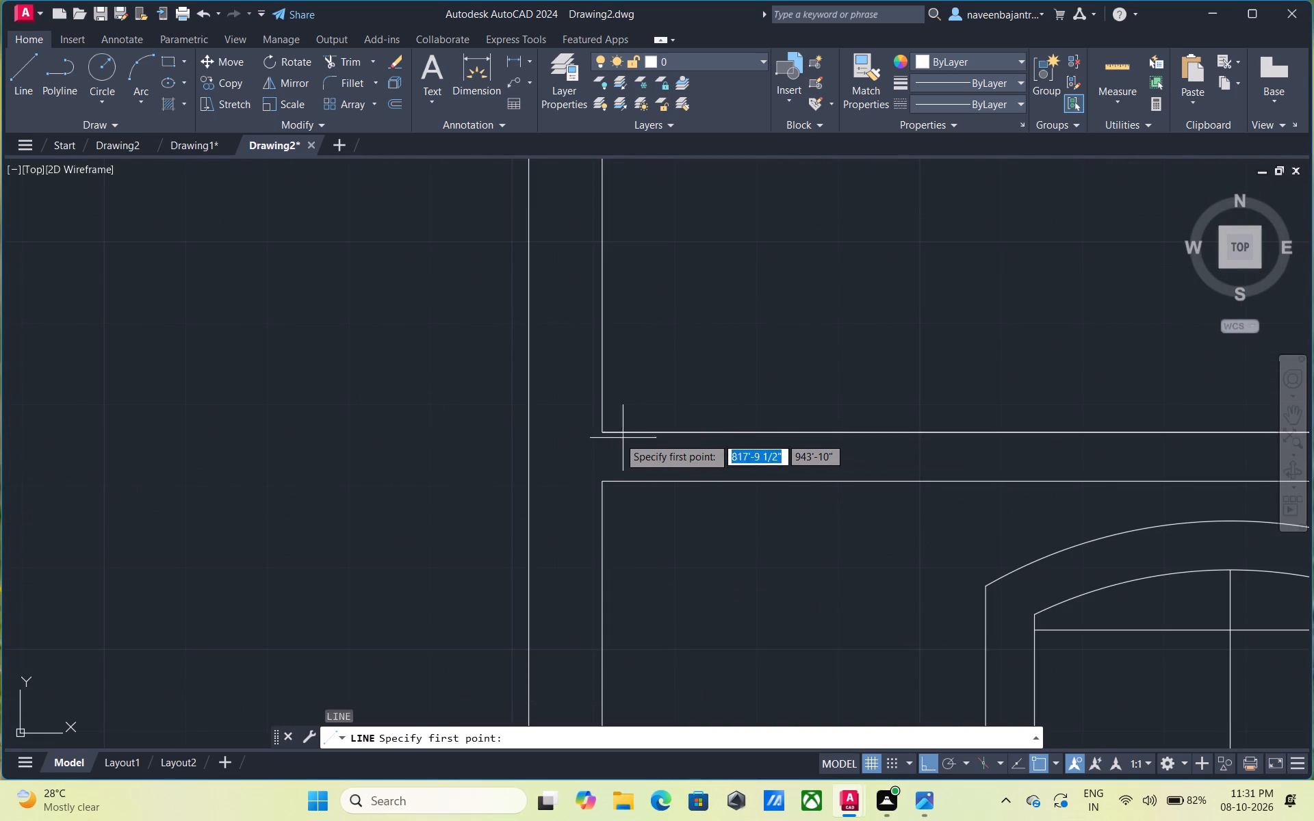
click(602, 434)
click(600, 479)
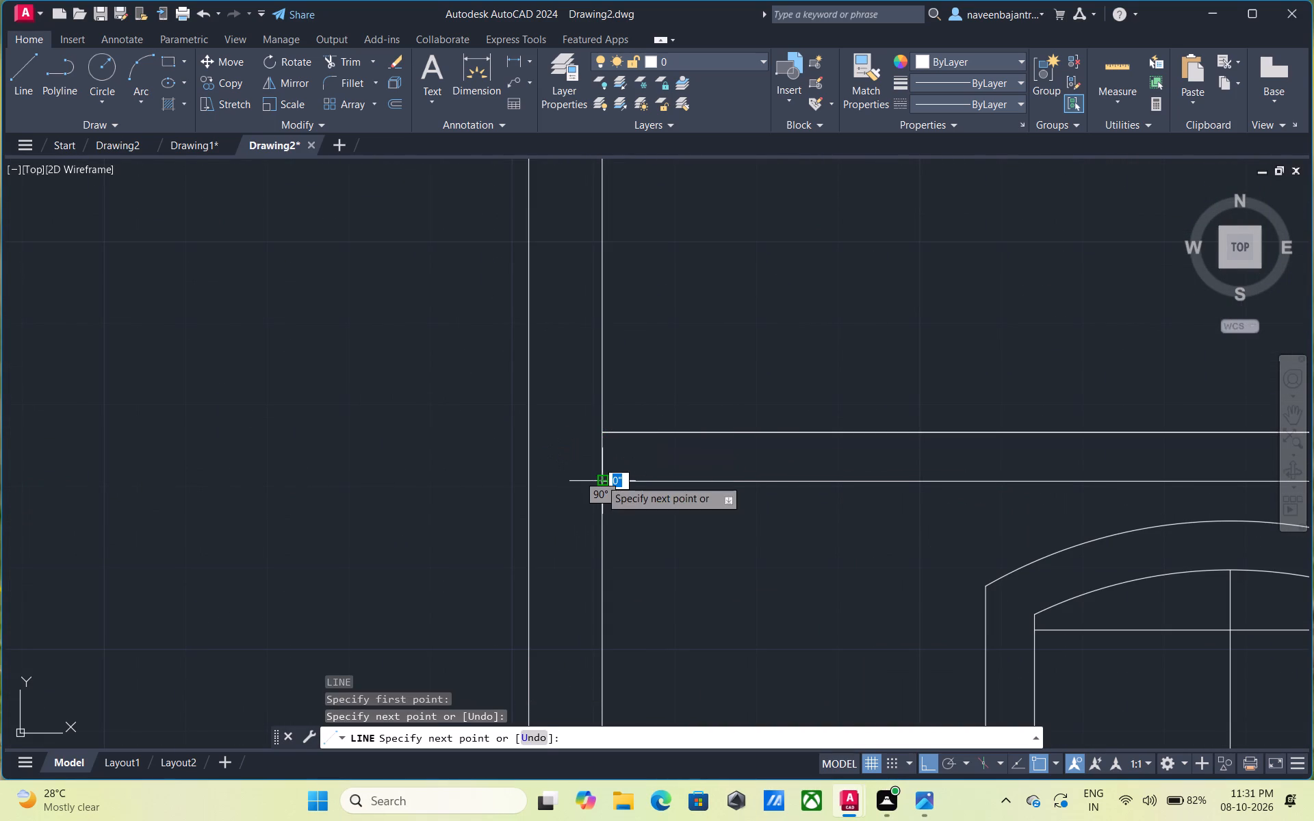
key(Escape)
Offset the short vertical line 2" eastward along the living room's north wall and remove the original line.
key(o)
key(space)
key(space)
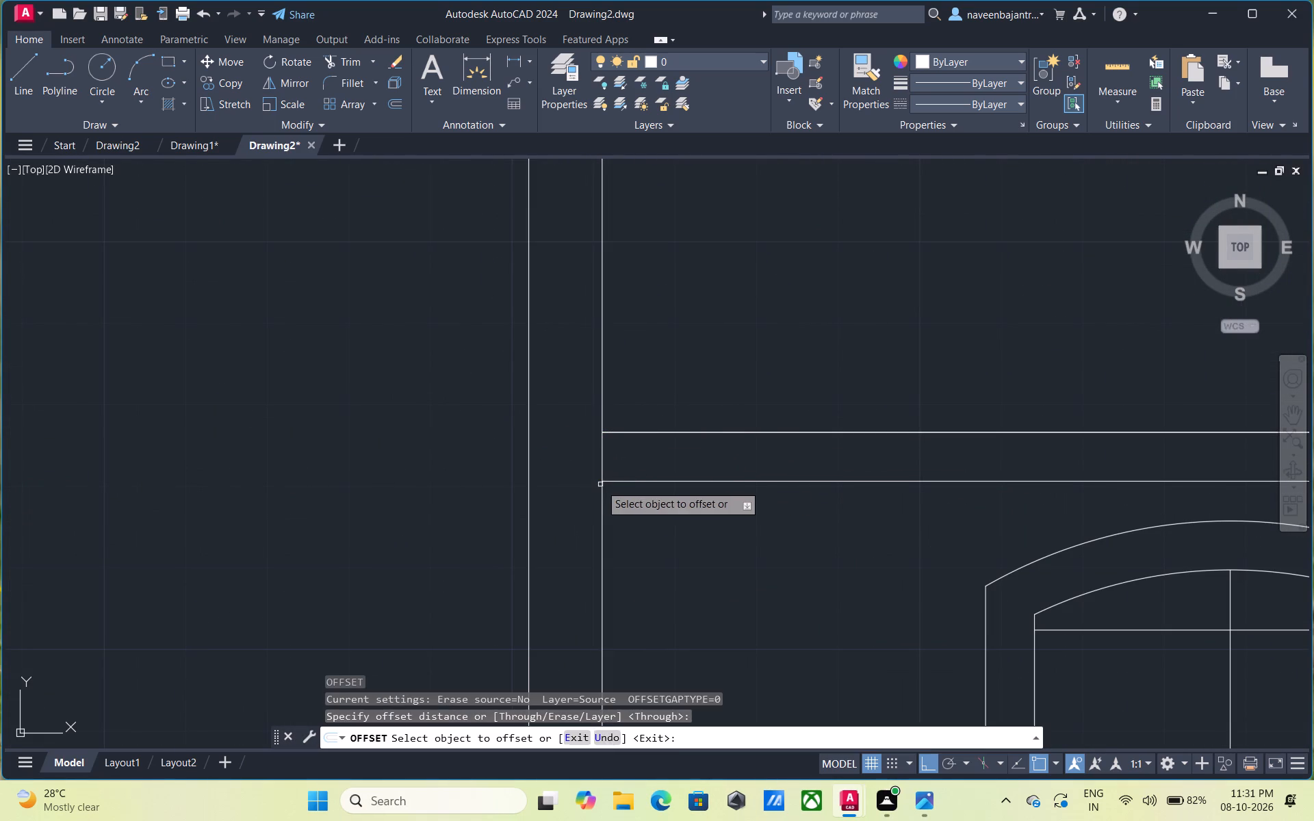
click(602, 464)
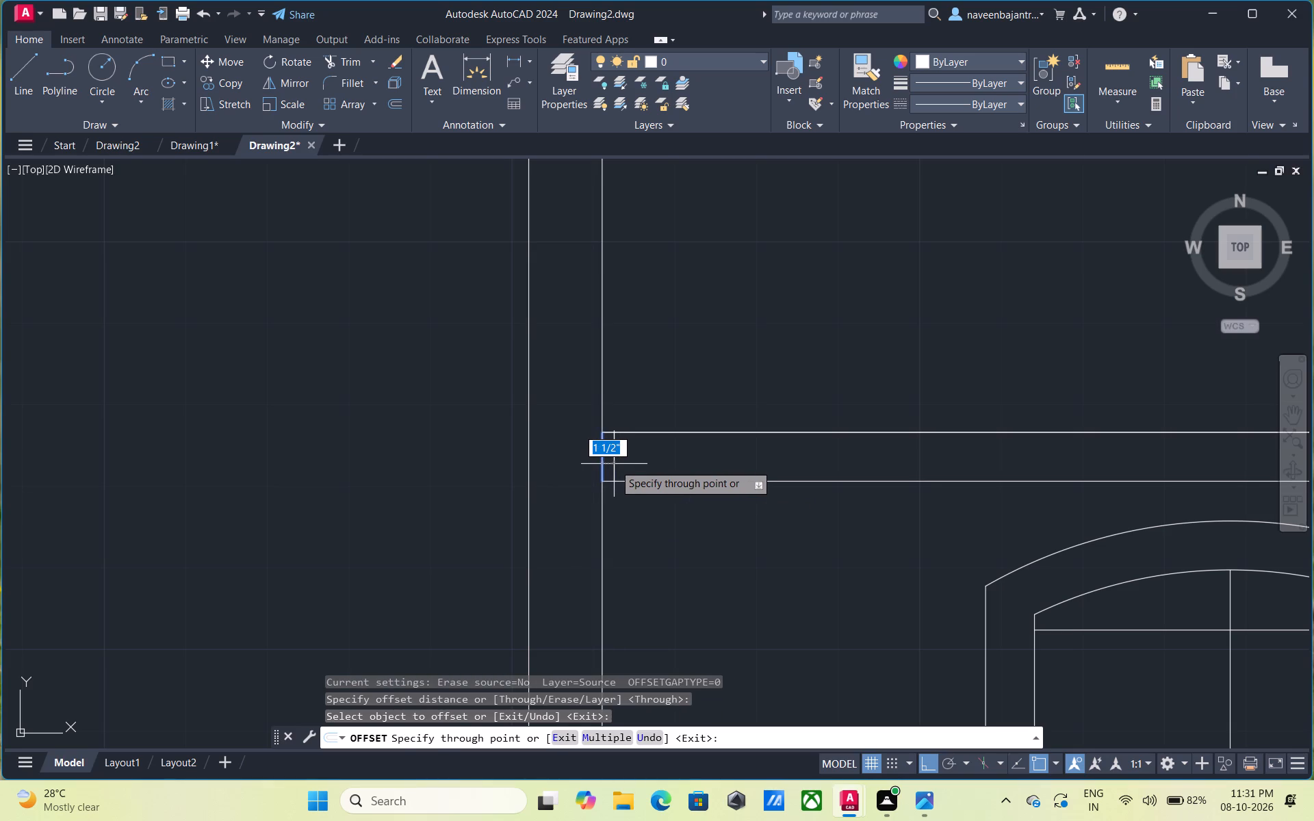
key(2)
key(shift+quotedbl)
key(Return)
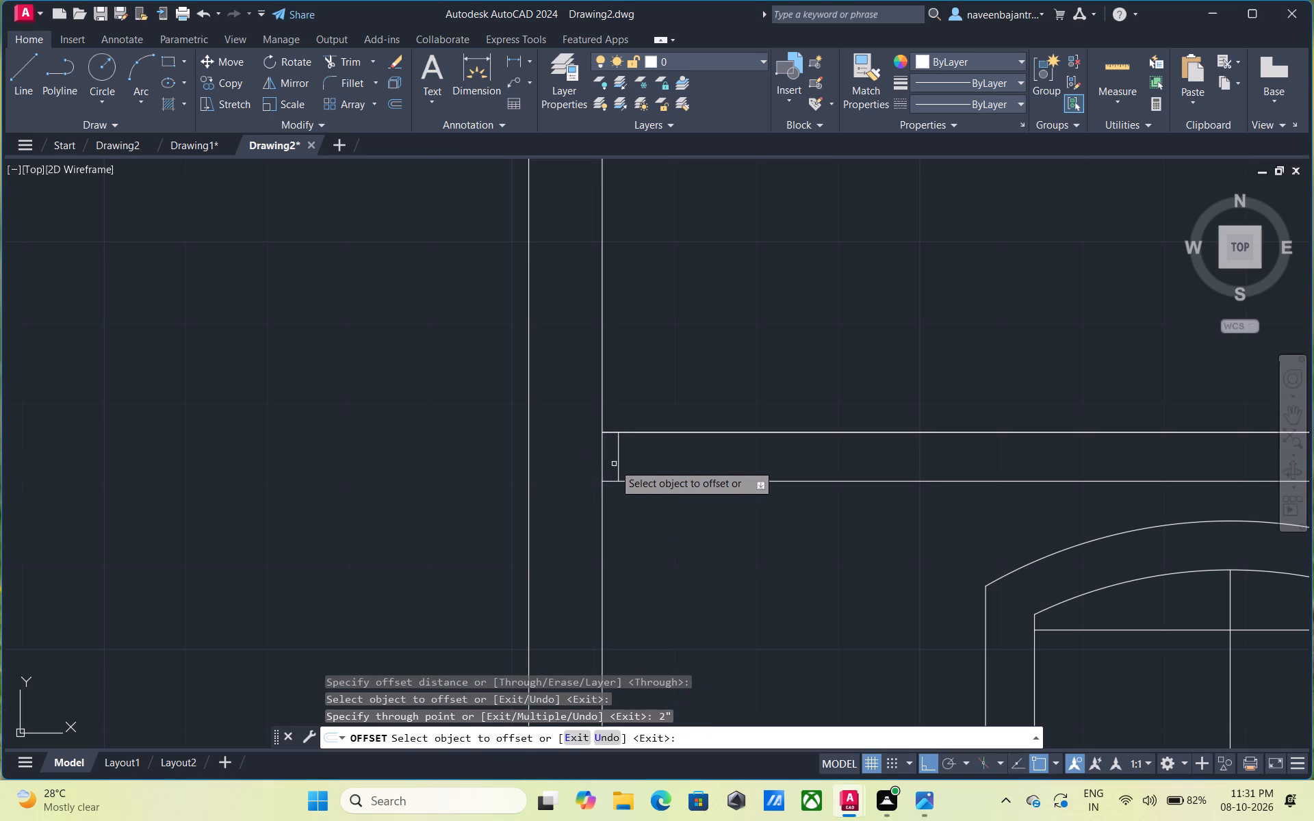
key(Escape)
text(tr)
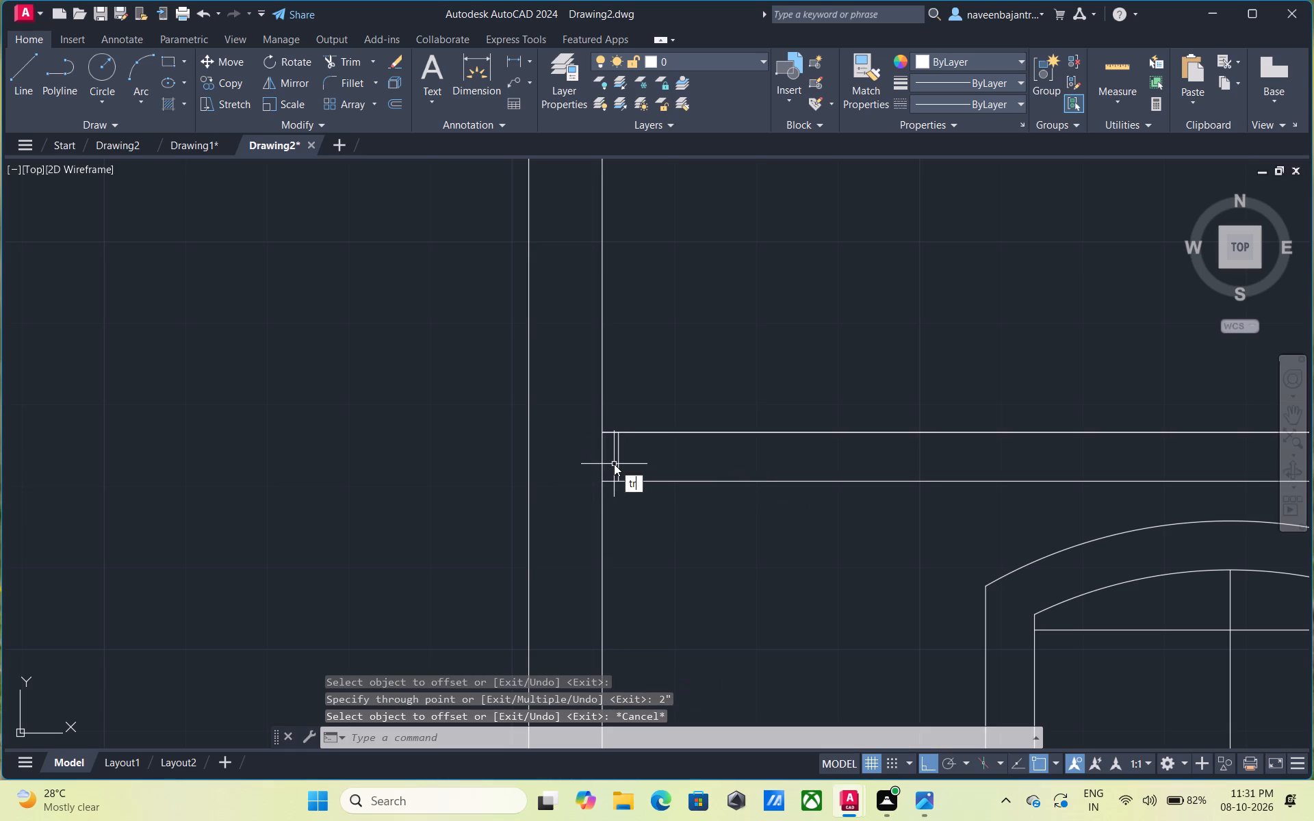
key(space)
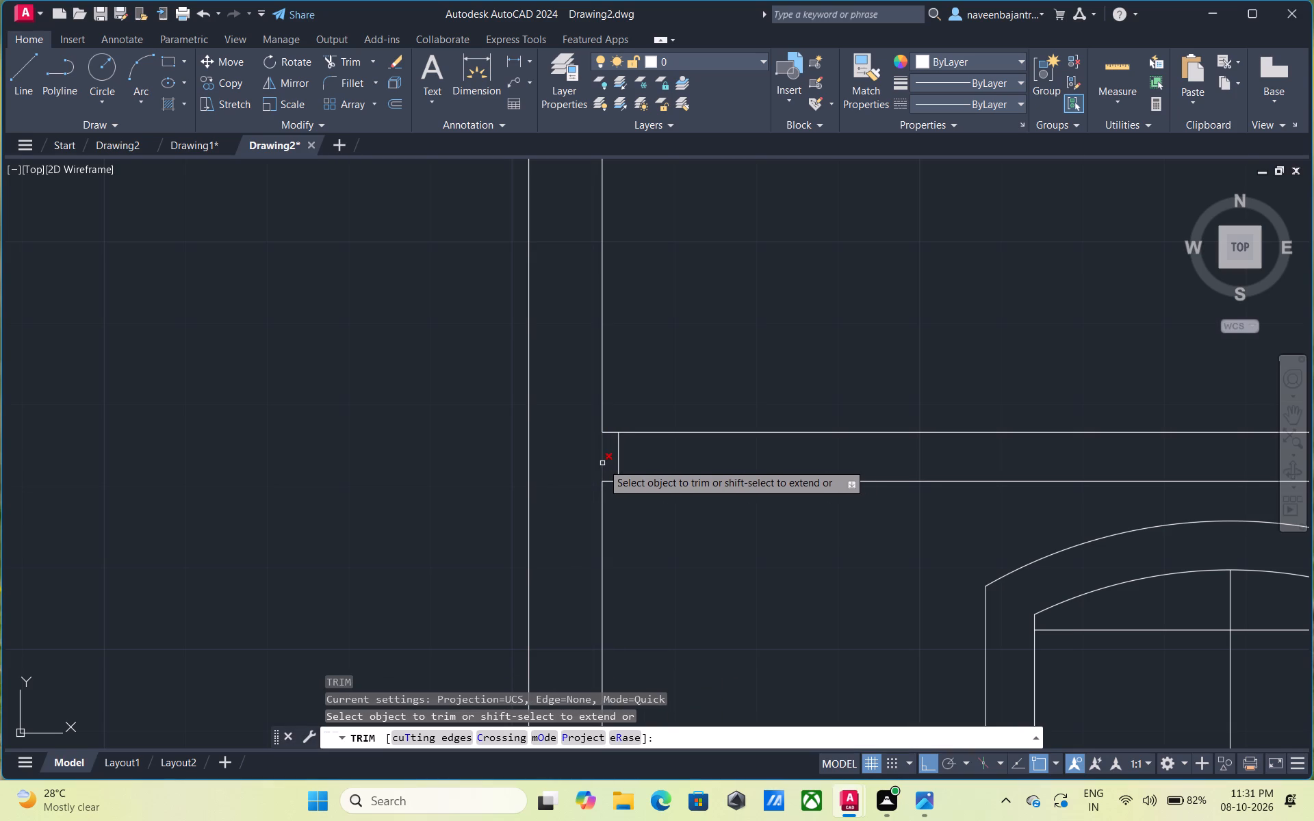
click(602, 463)
key(Escape)
Extend both faces of the living room's north wall with horizontal lines westward past the west wall's outer face.
text(l)
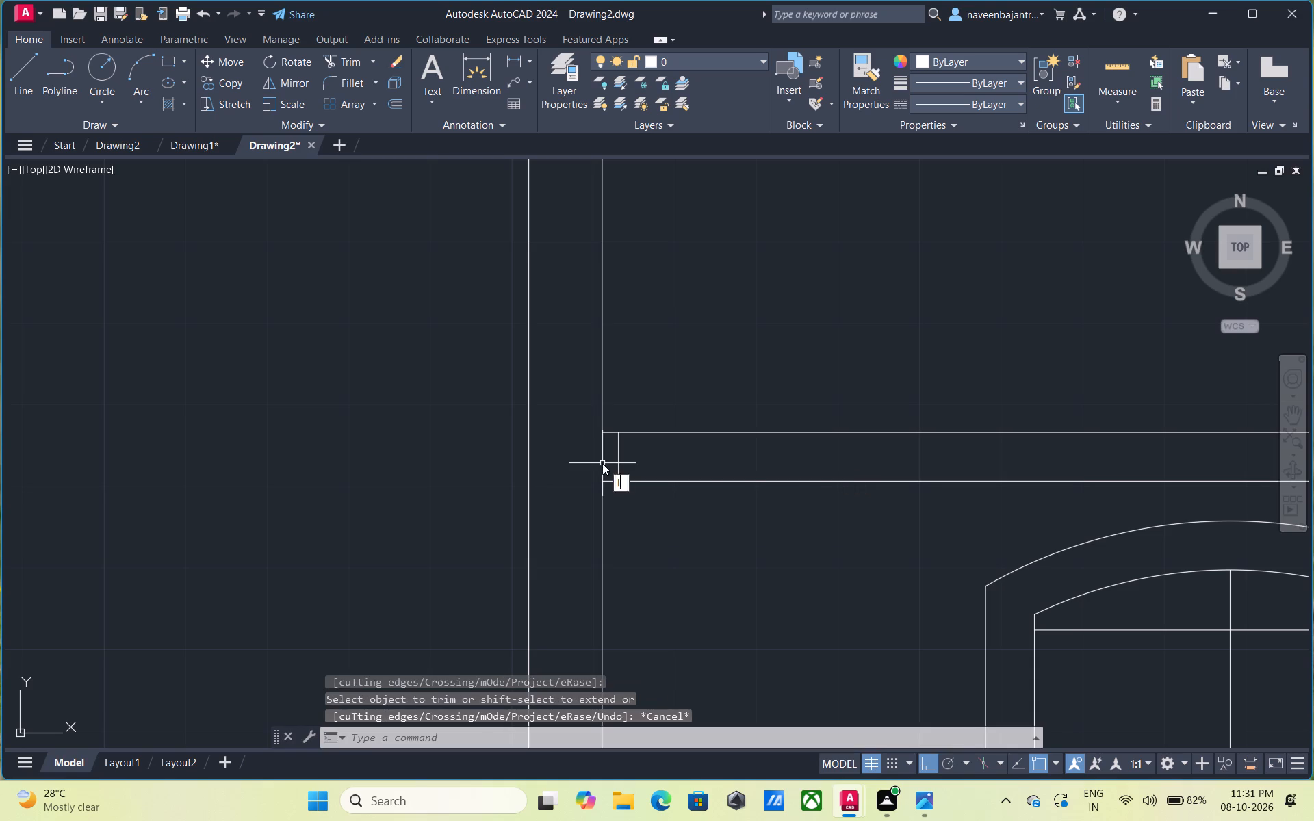
key(space)
click(600, 479)
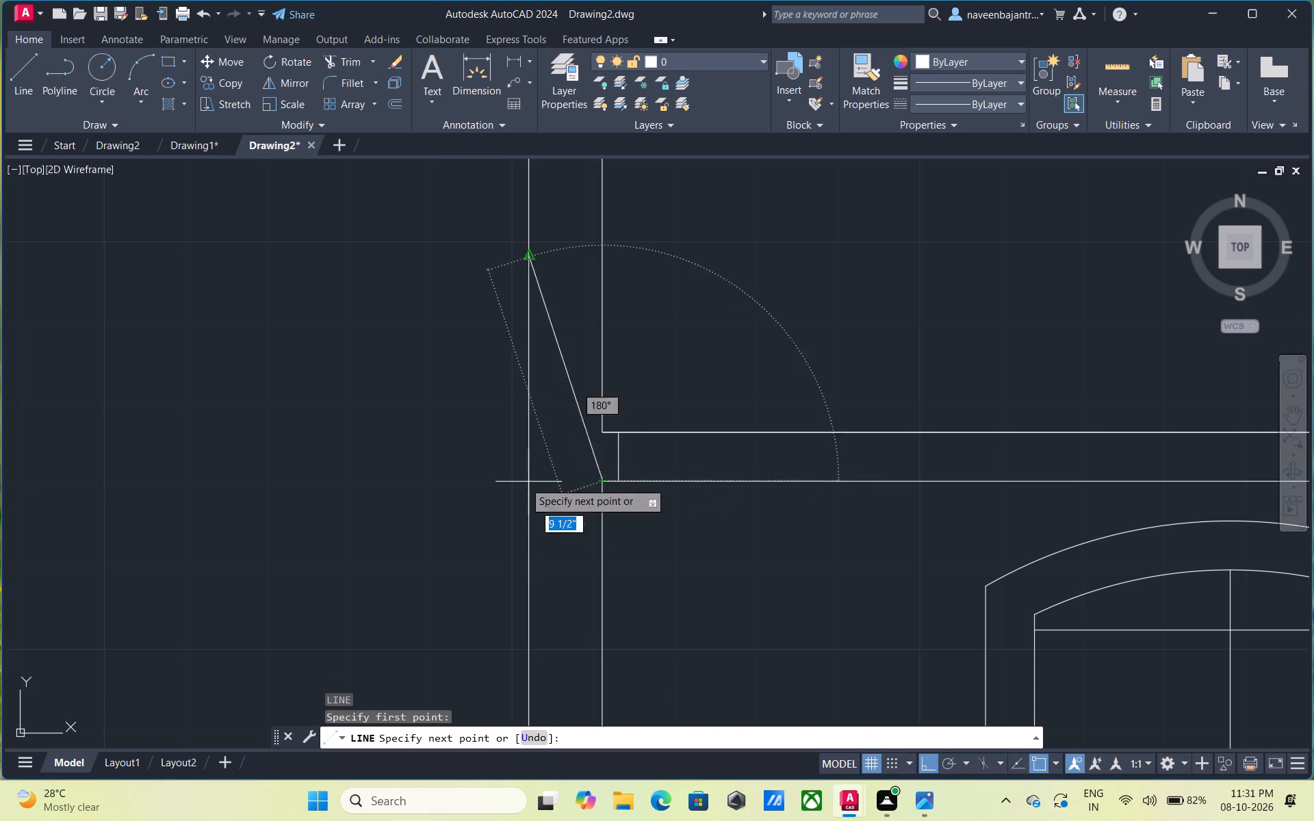
click(493, 483)
key(Escape)
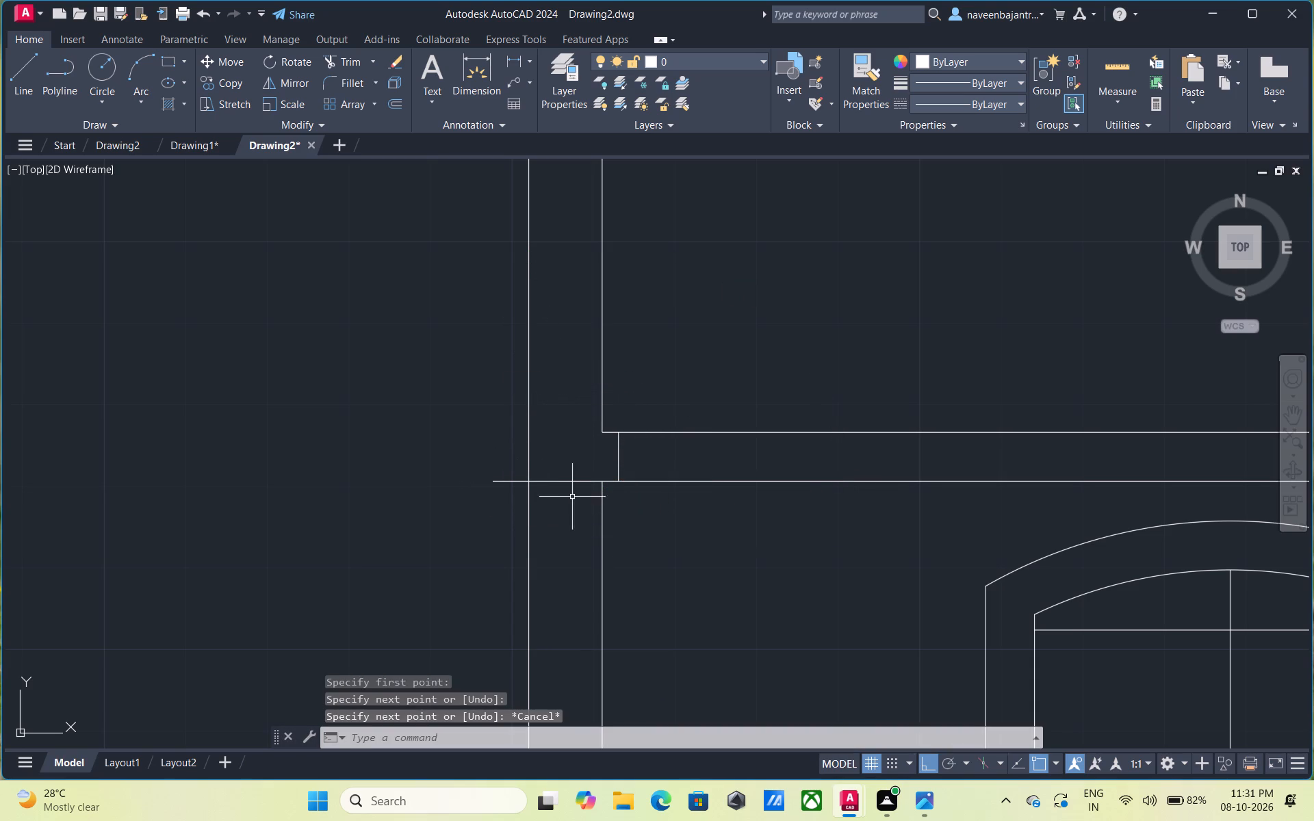
text(l)
key(space)
click(604, 435)
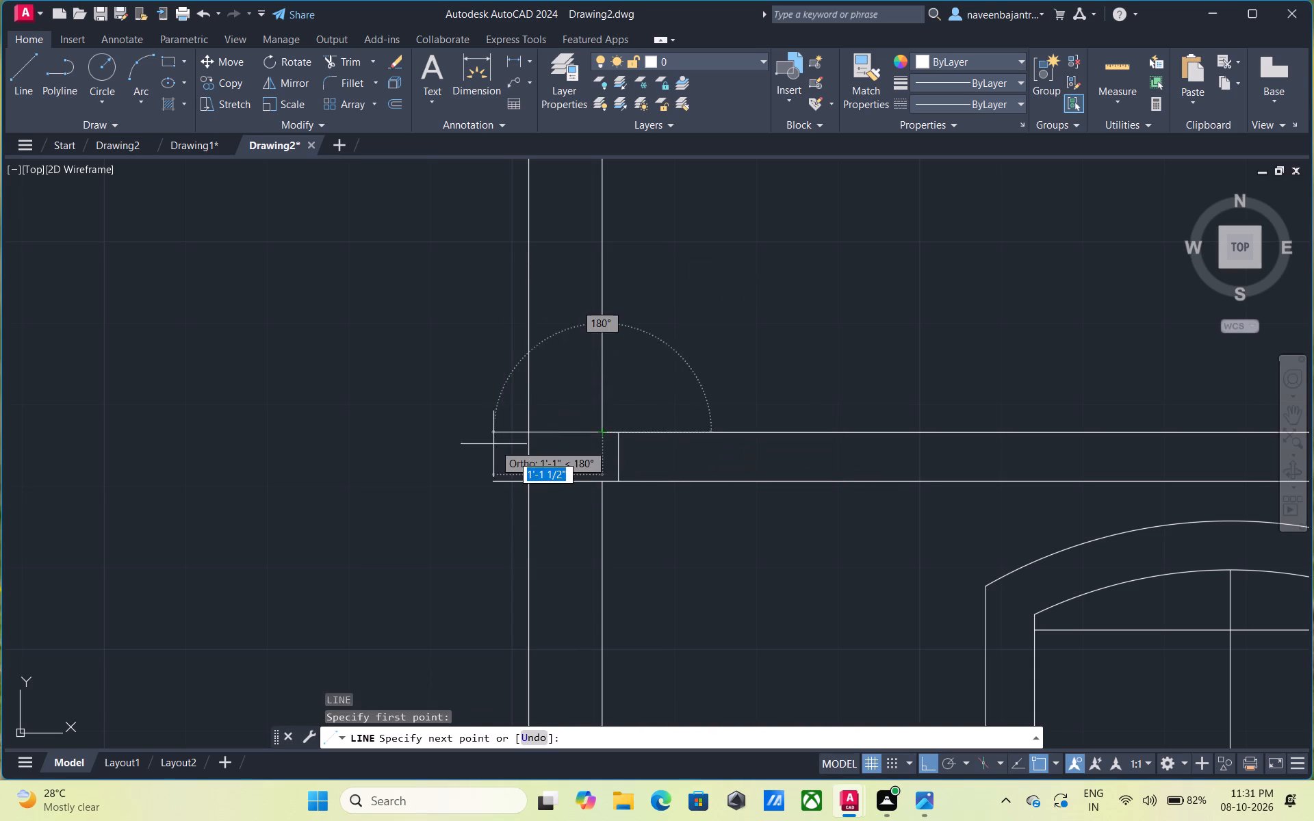
click(490, 444)
key(Escape)
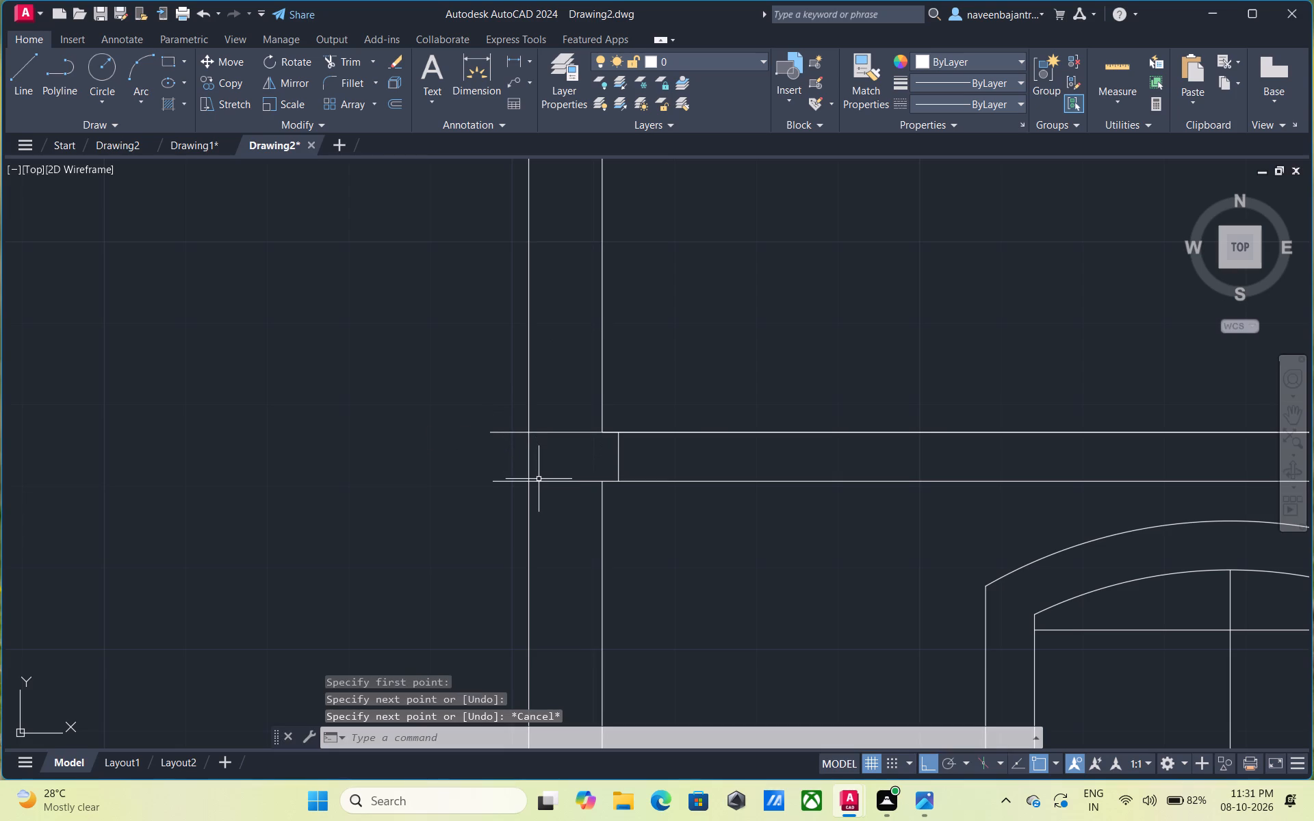
Trim the overhangs of both horizontal lines beyond the west wall's outer face.
key(t)
key(r)
key(space)
click(512, 432)
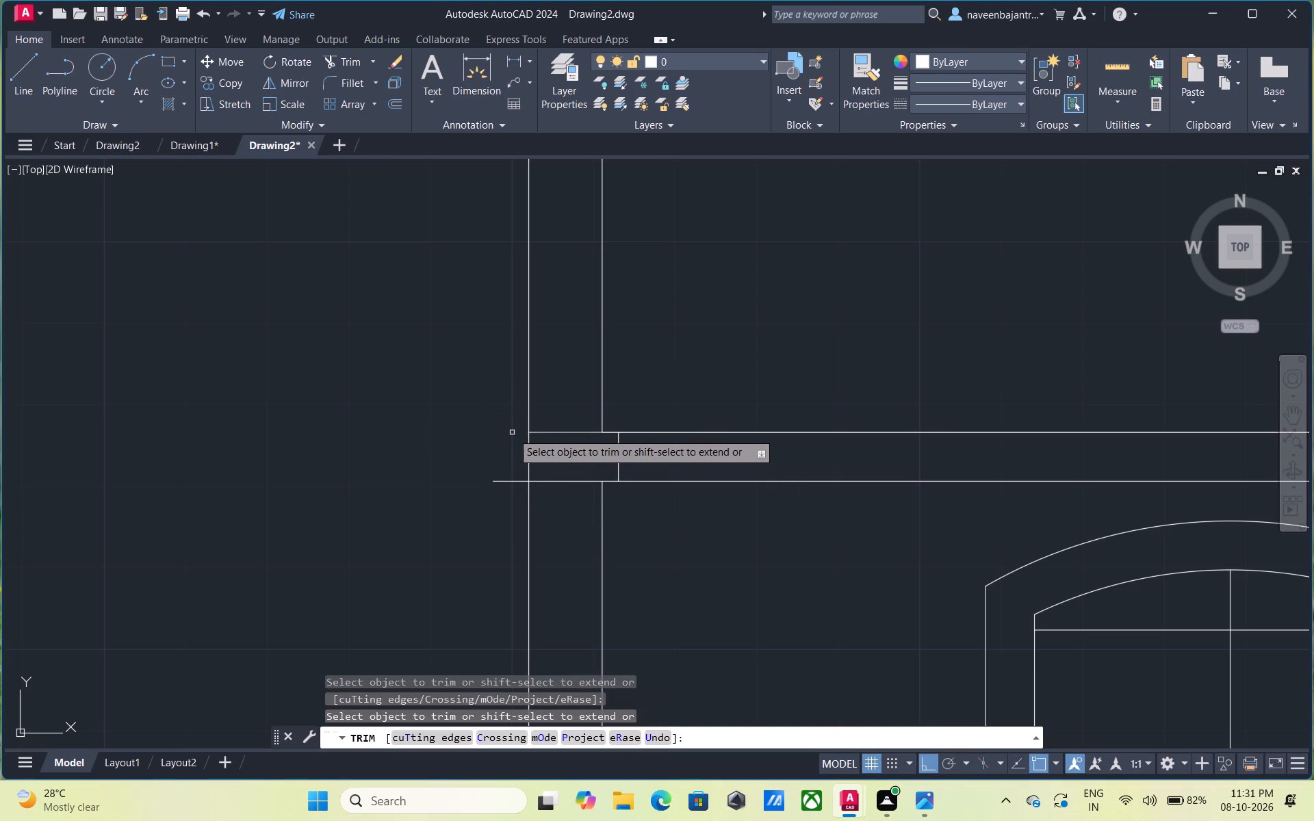
click(511, 480)
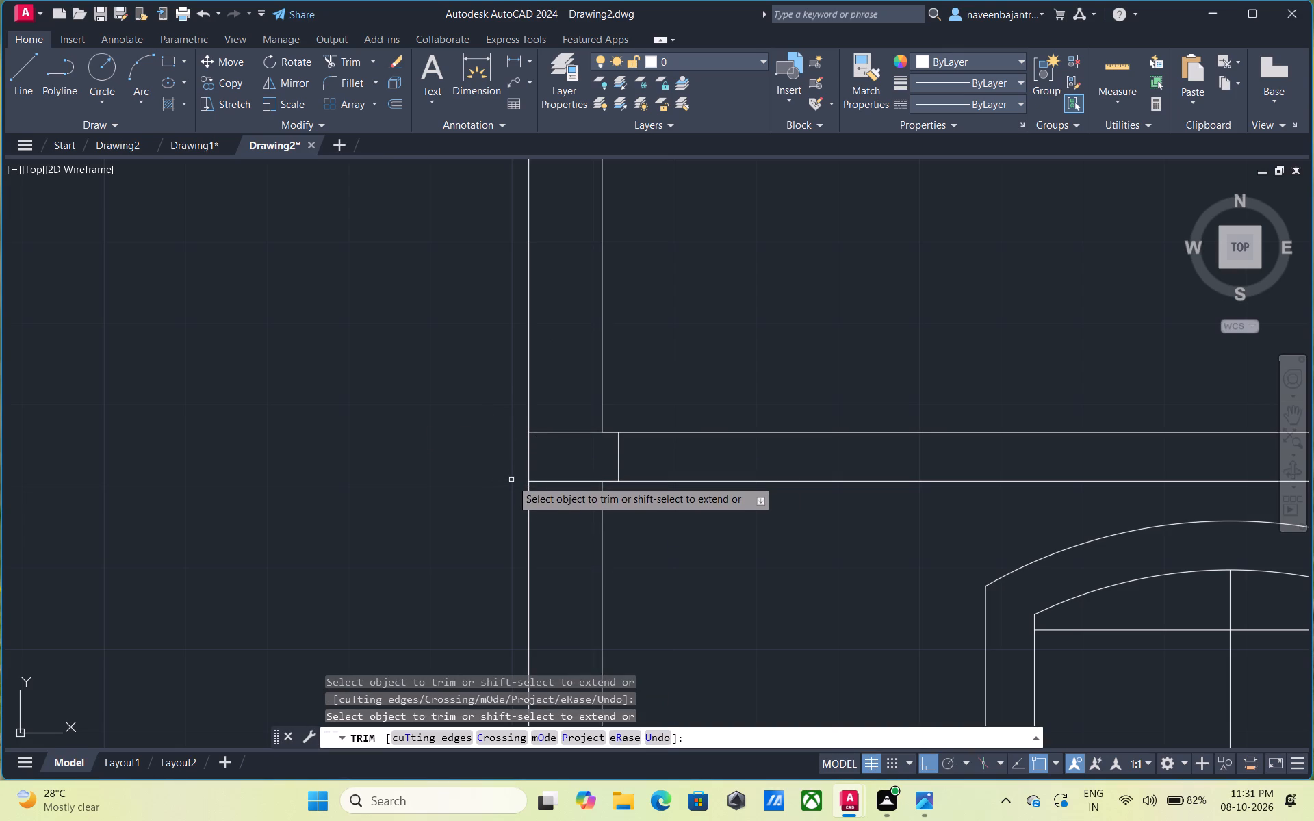
key(Escape)
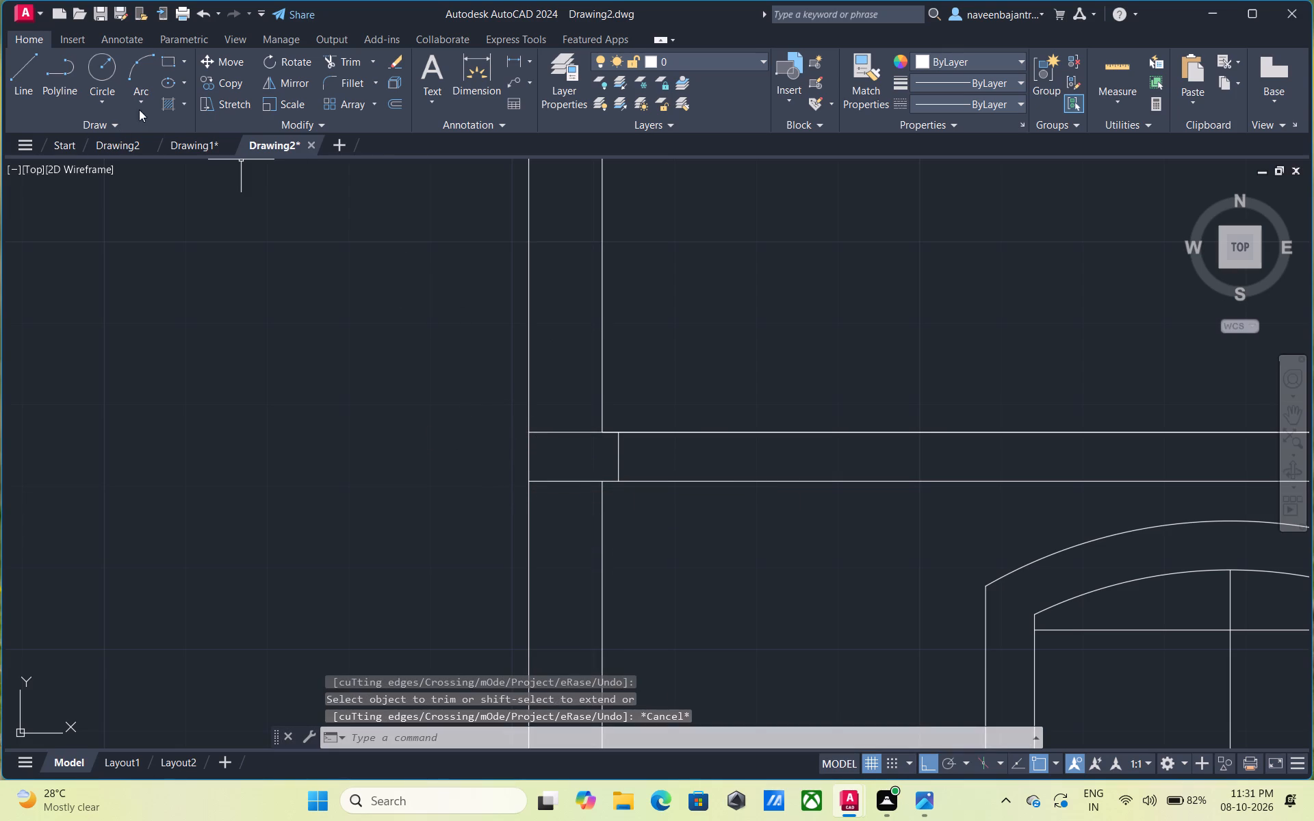
Fill the column outline where the living room's north wall meets the west wall with a SOLID hatch.
click(160, 103)
click(155, 75)
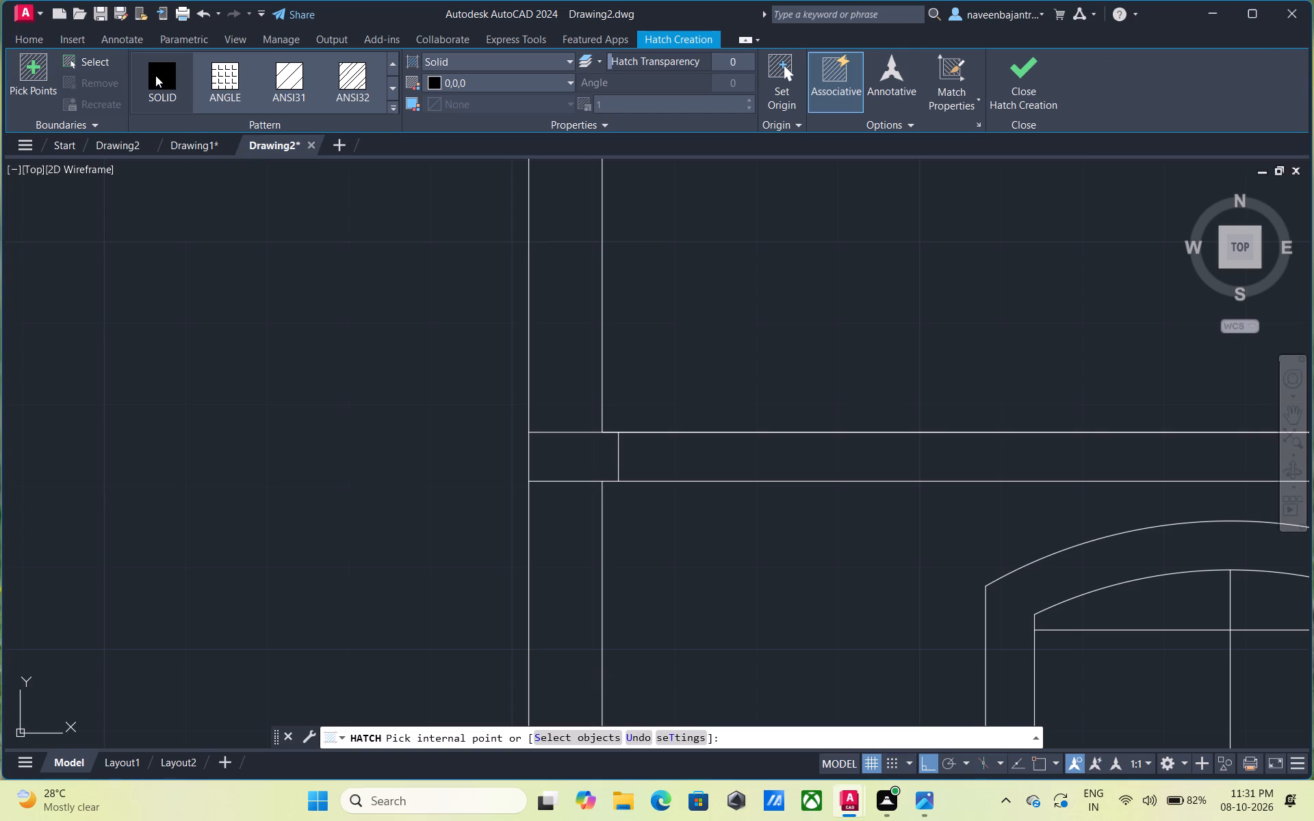
click(556, 449)
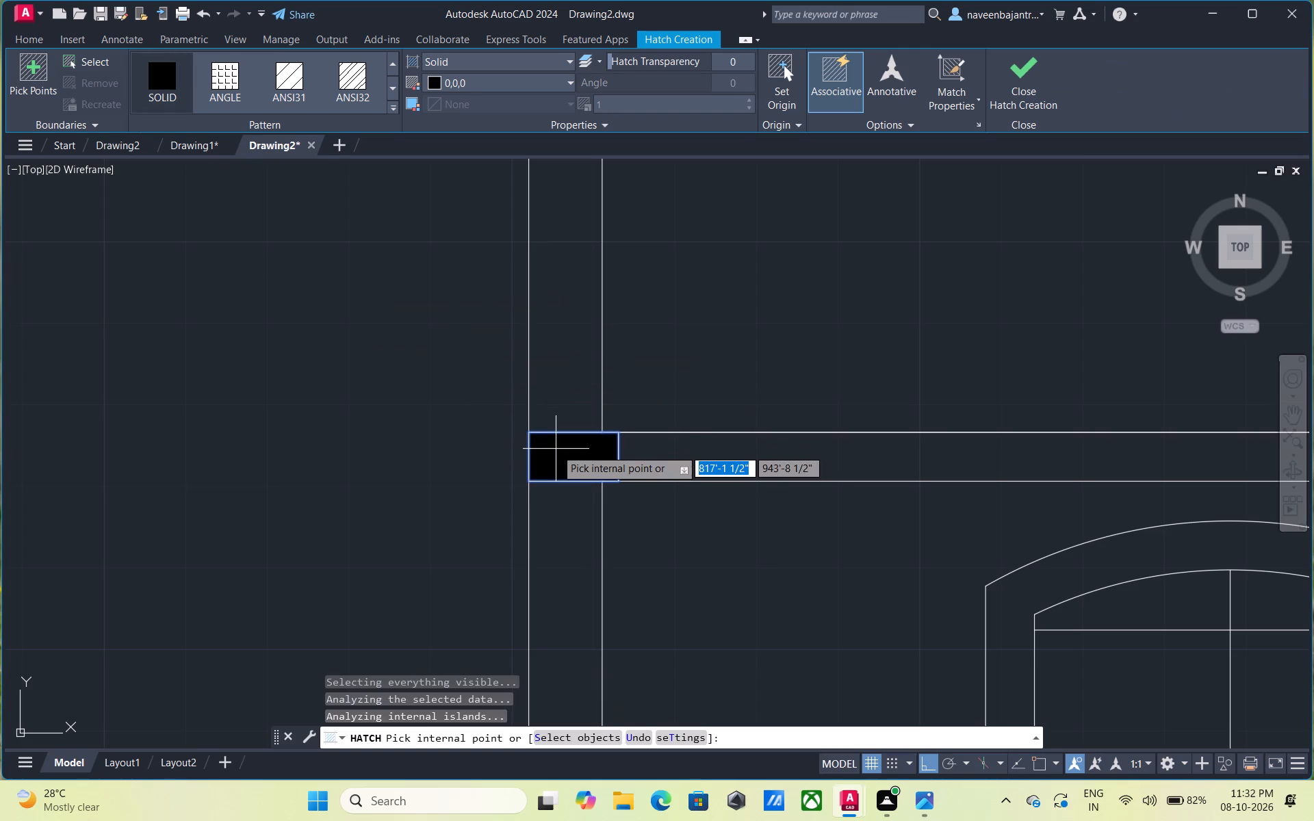
key(Escape)
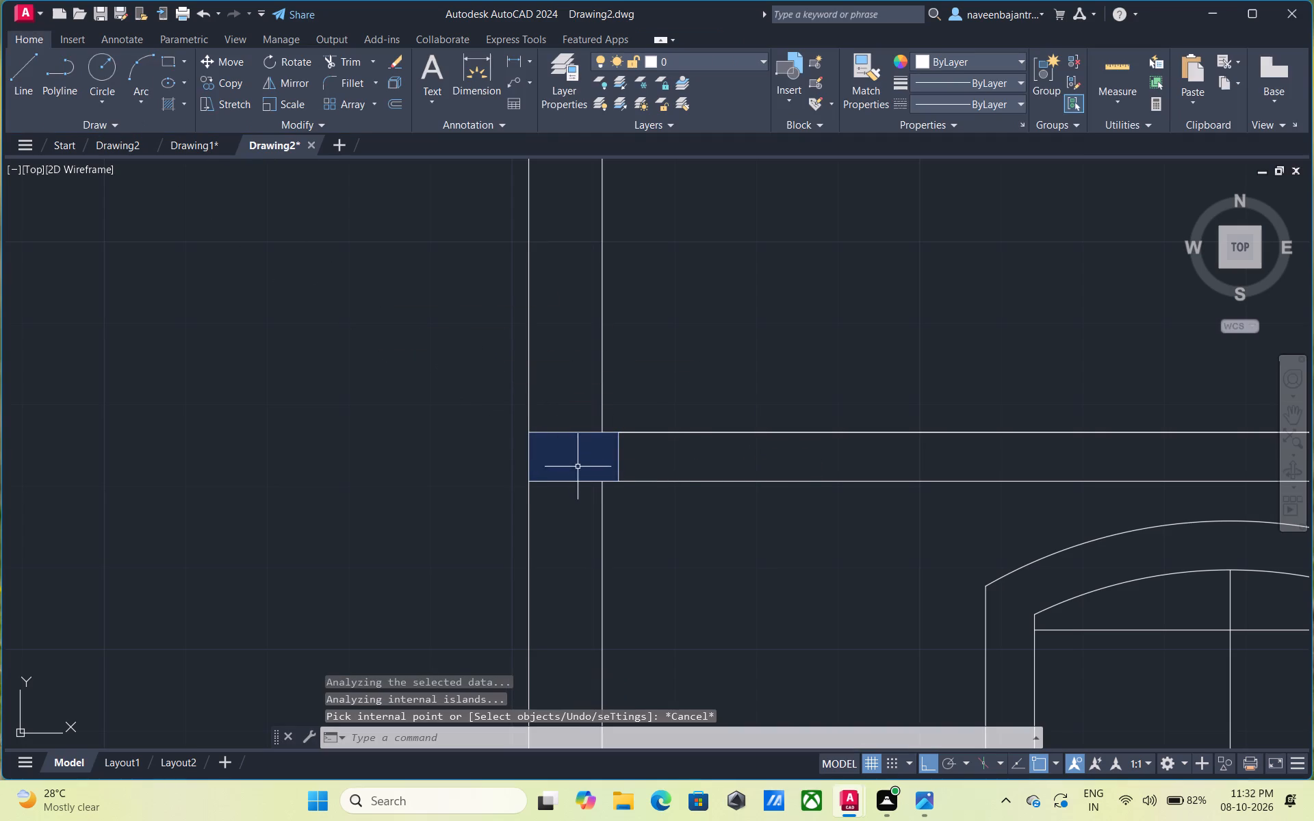
Draw a vertical line about 1'-0 1/2" long from the living room's inner southwest corner southward past the south wall.
scroll(600, 476, down, 3)
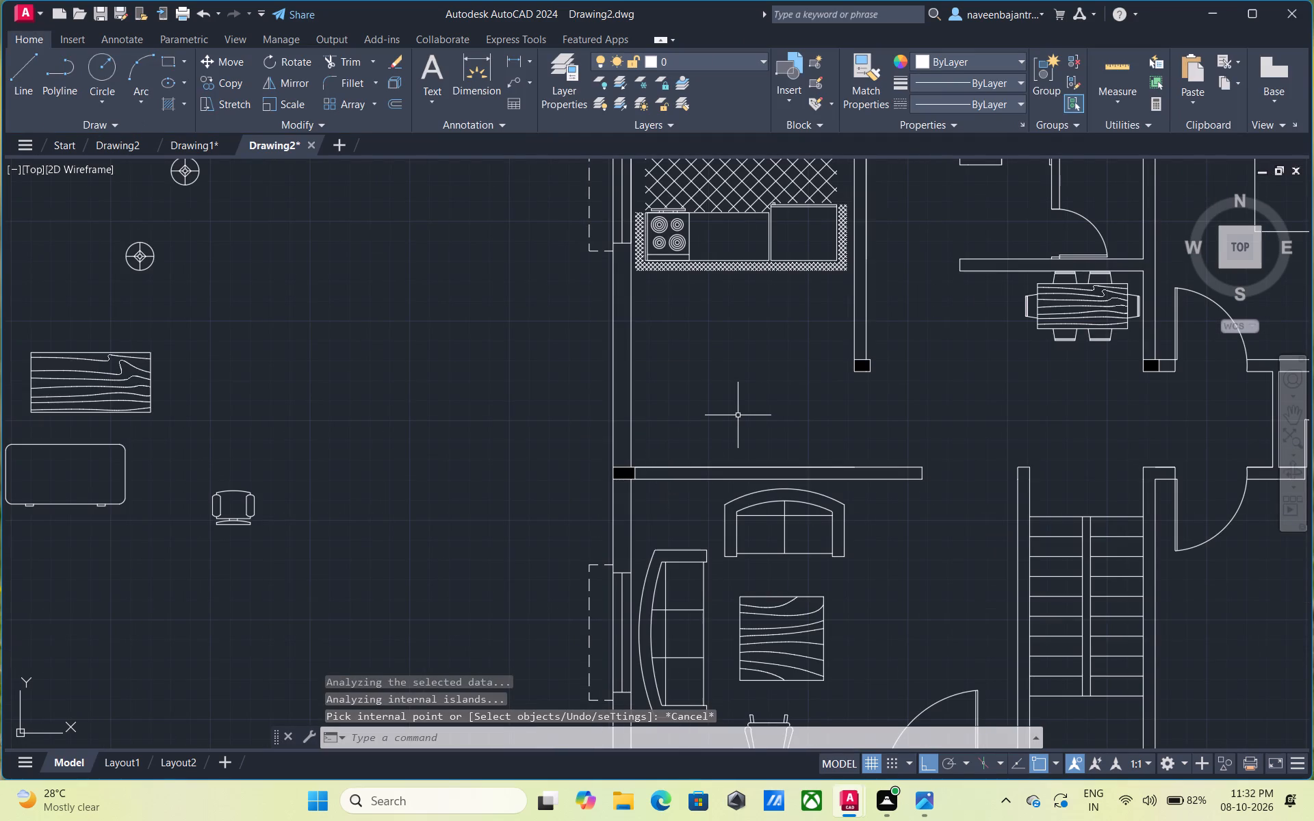
middle_drag(738, 415, 672, 406)
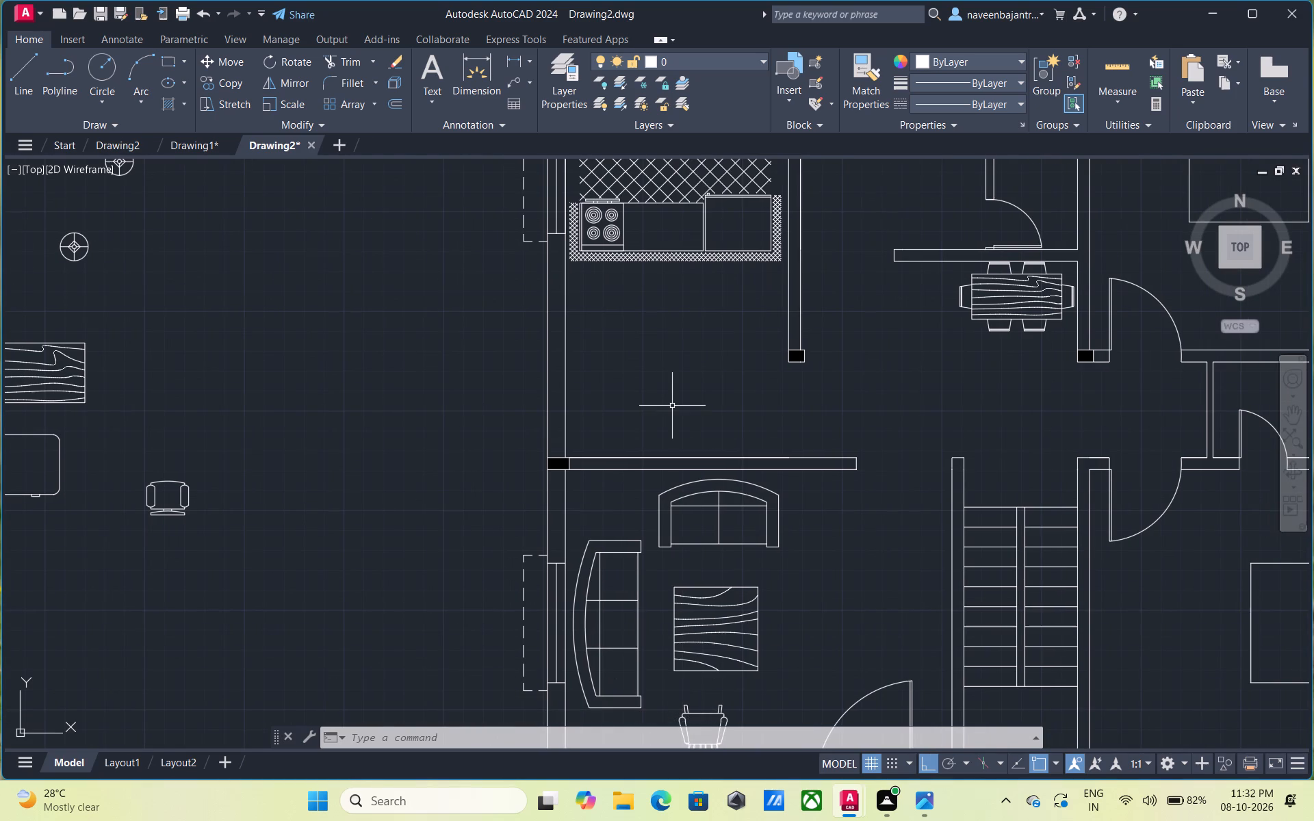
middle_drag(637, 494, 666, 343)
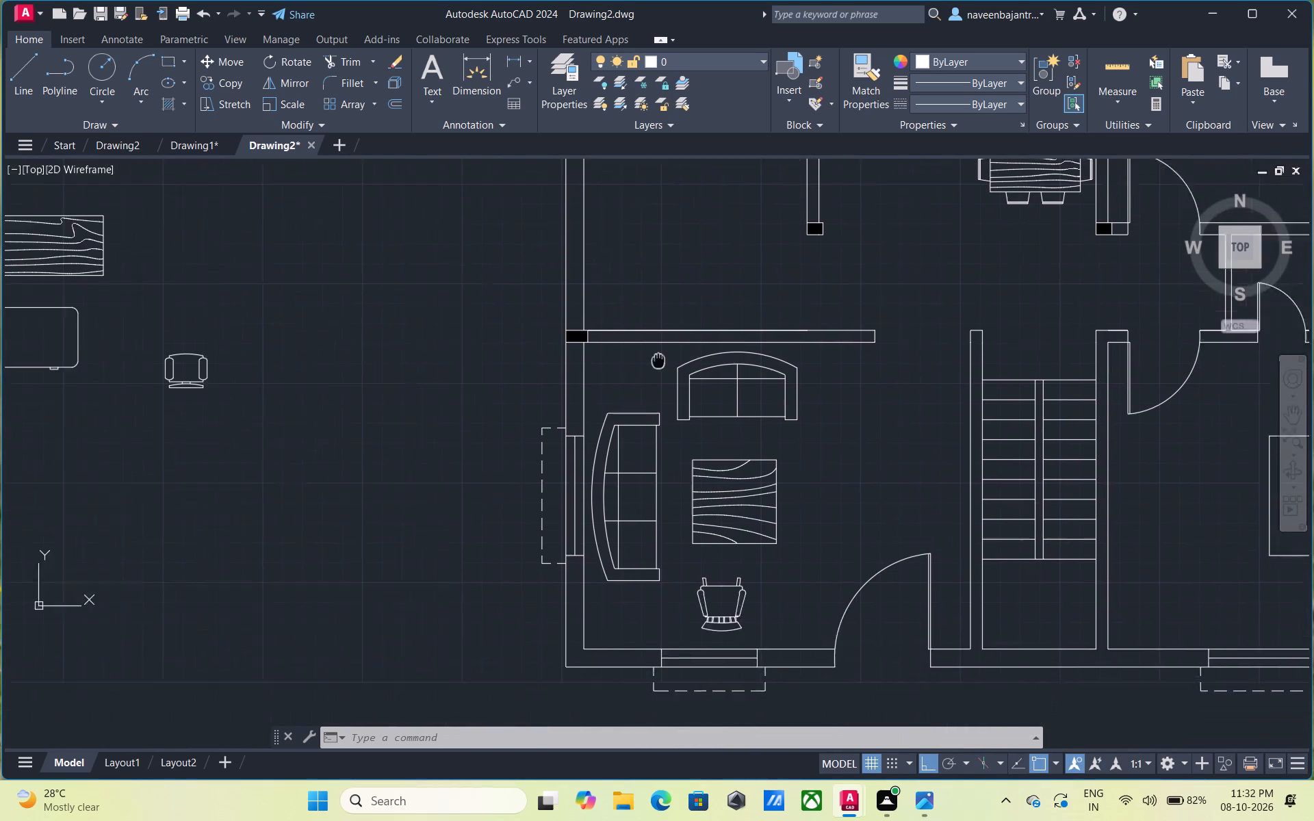
middle_drag(666, 343, 704, 300)
middle_drag(660, 527, 662, 521)
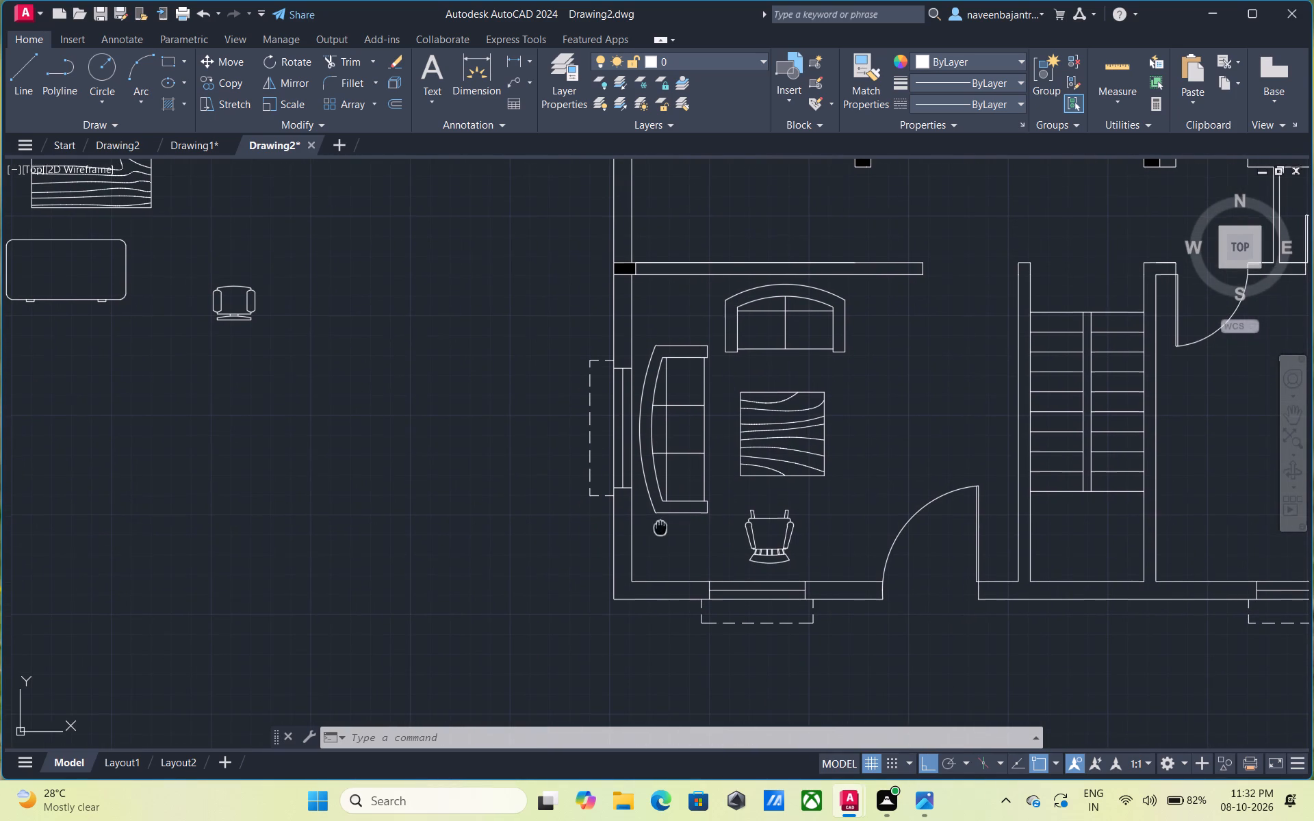
middle_drag(662, 521, 712, 413)
scroll(717, 479, up, 2)
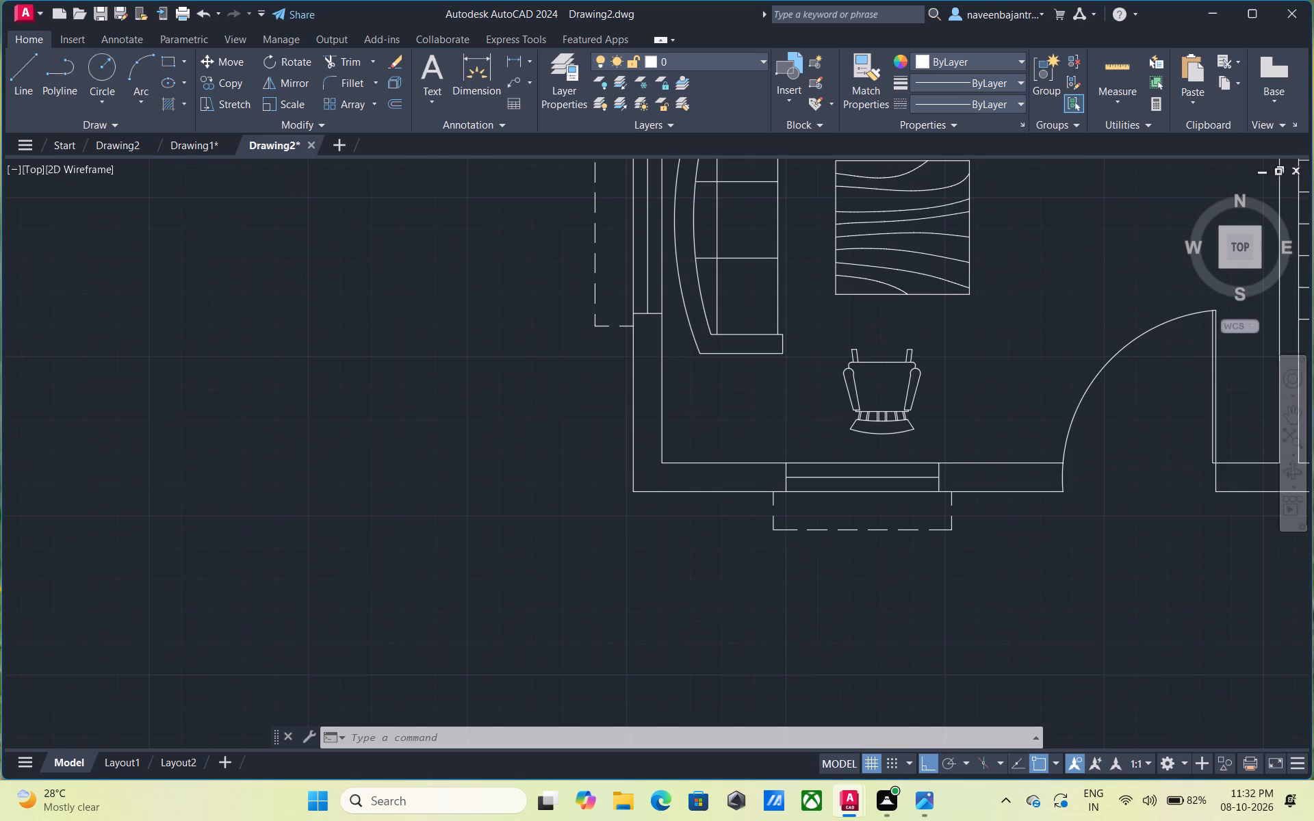
key(Escape)
text(l)
key(space)
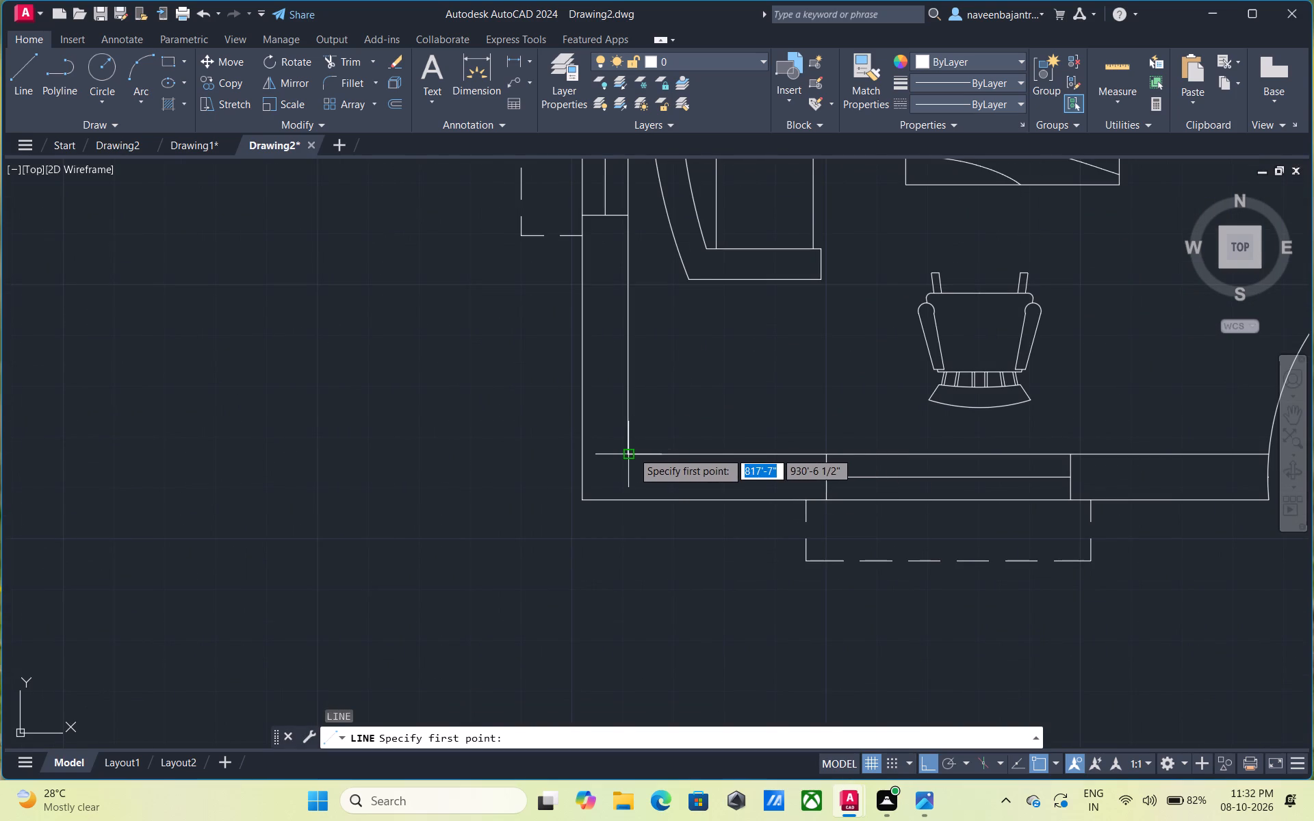
click(632, 452)
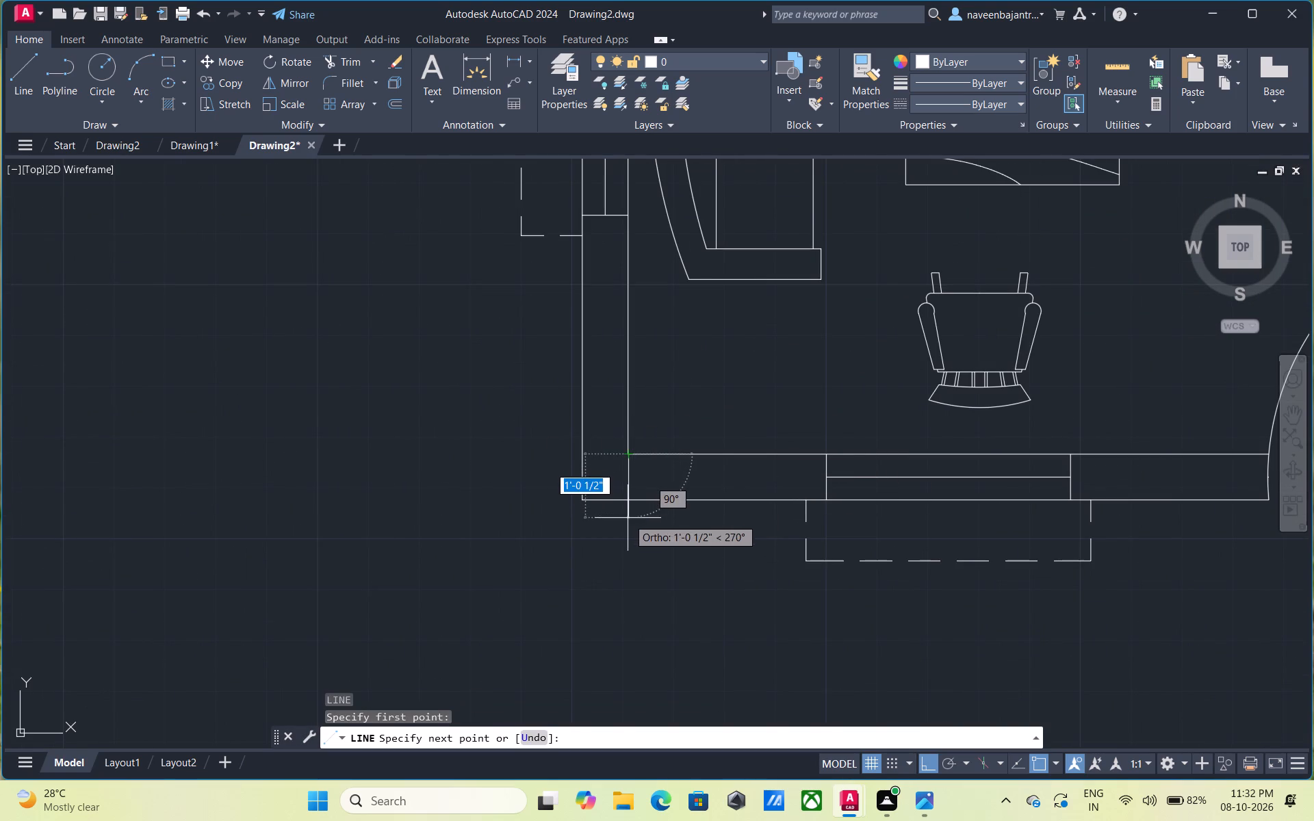
click(628, 518)
key(Escape)
Trim the vertical line's overhang beyond the south wall's outer face.
text(tr)
key(space)
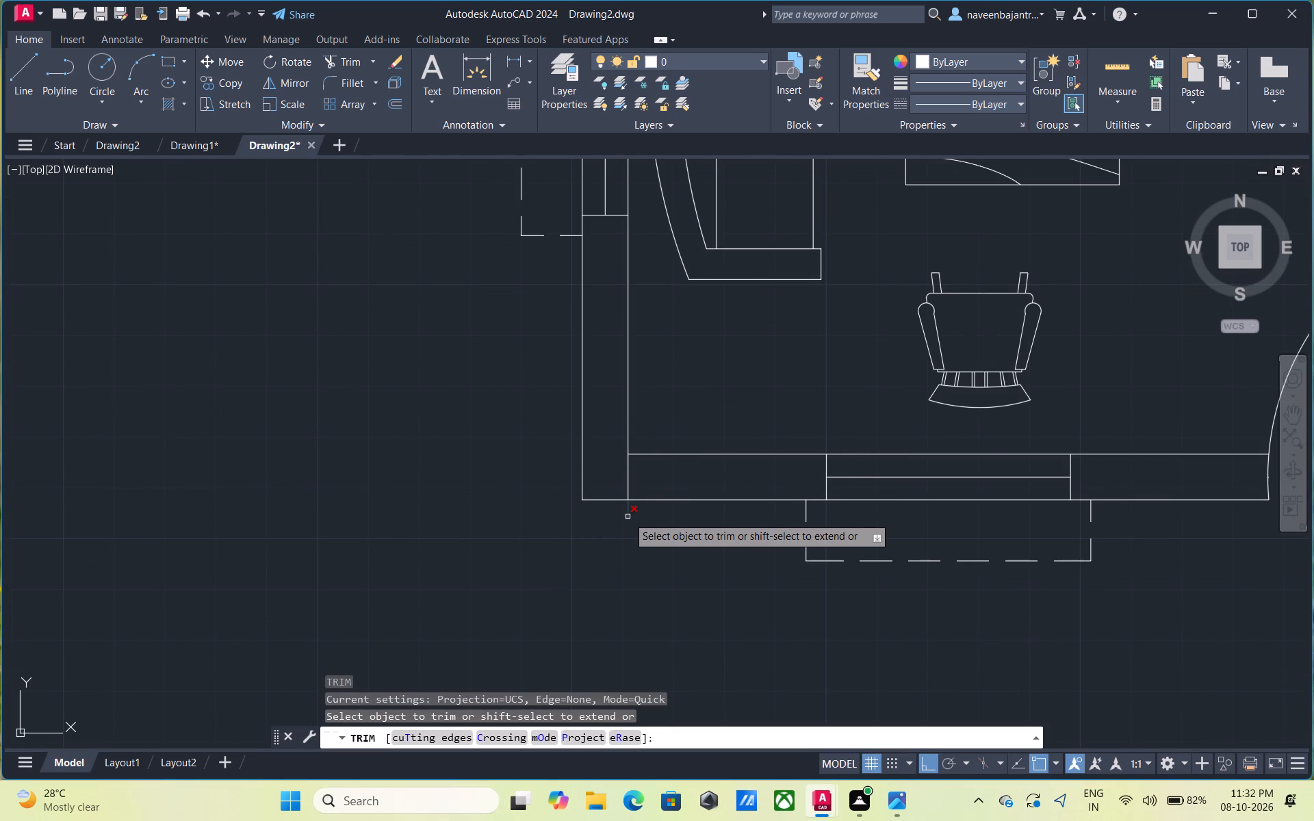
click(628, 517)
key(Escape)
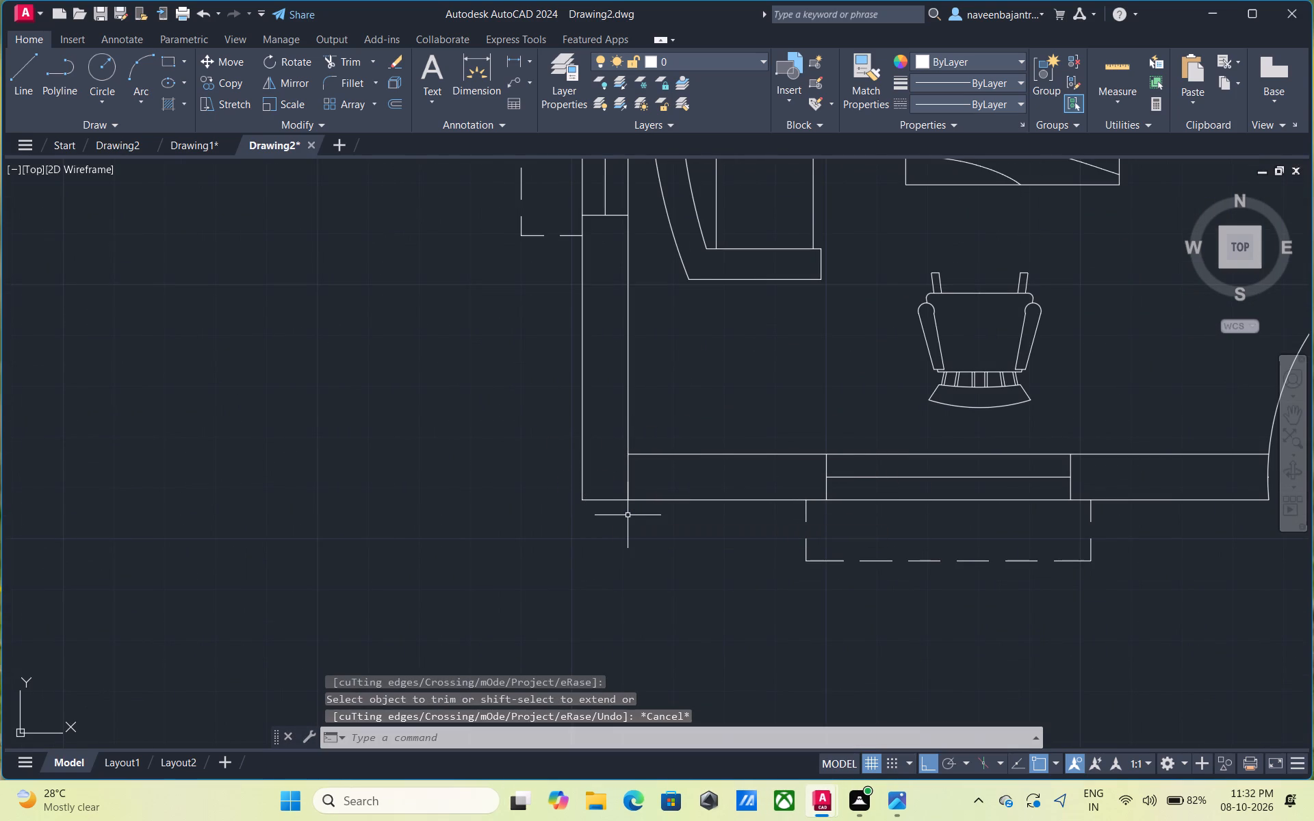
Offset the short vertical line across the south wall 2" eastward and remove the original line.
text(o)
key(space)
key(space)
click(628, 477)
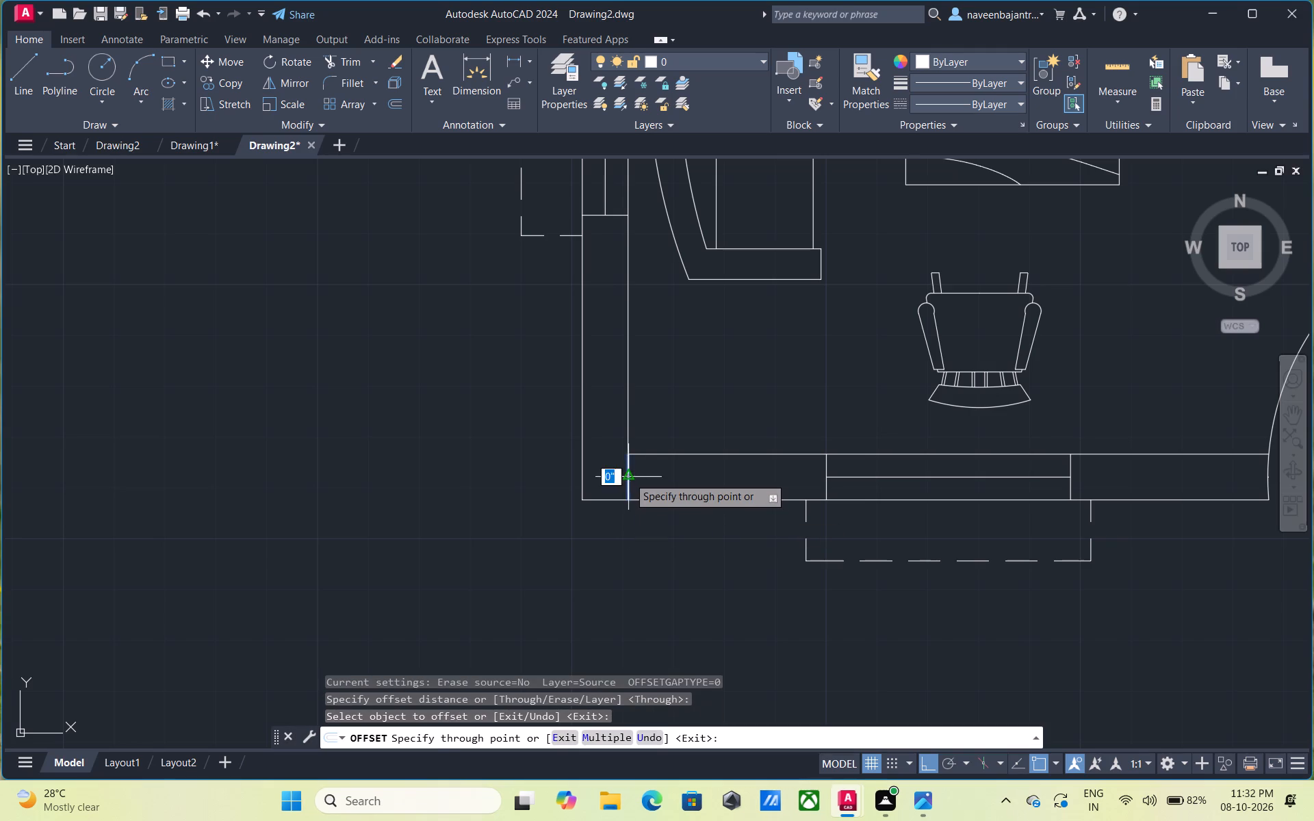
text(2")
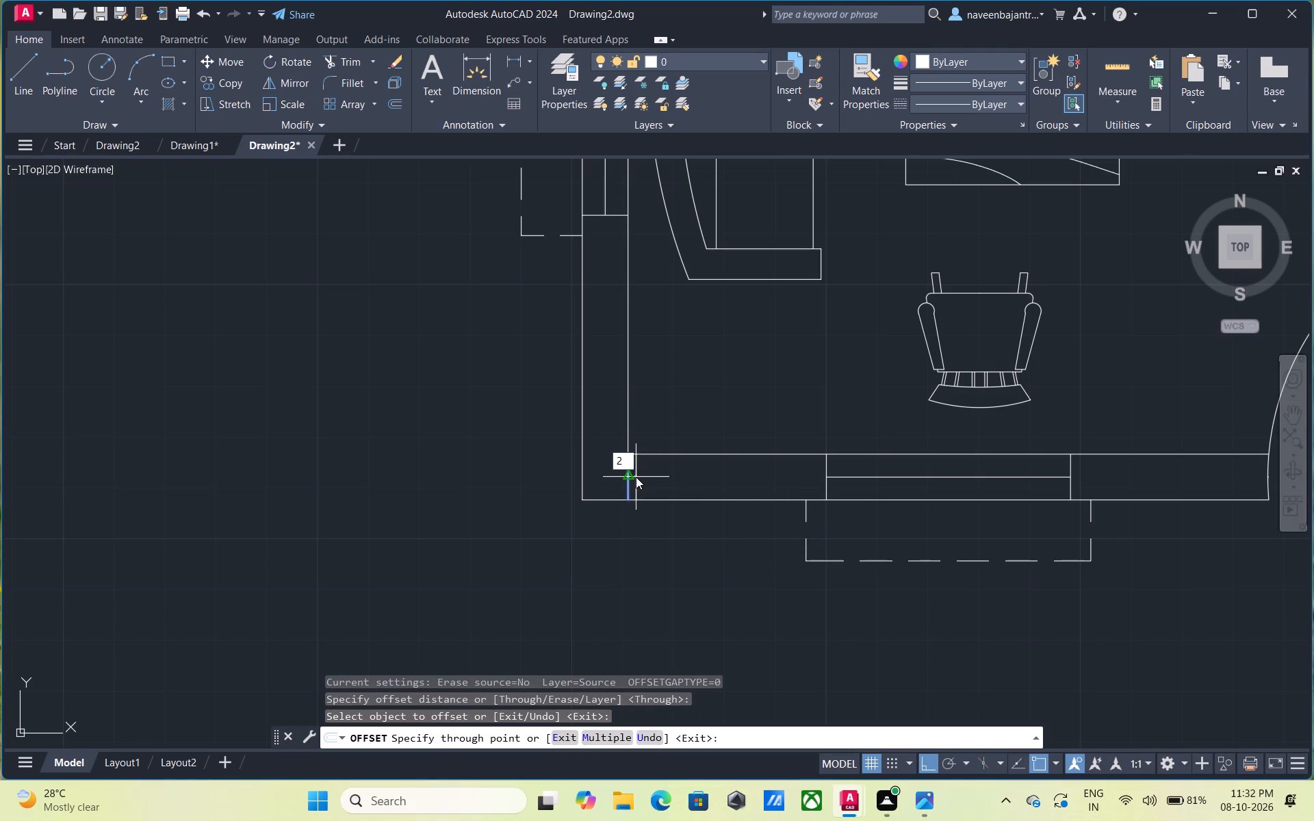
key(Return)
key(Escape)
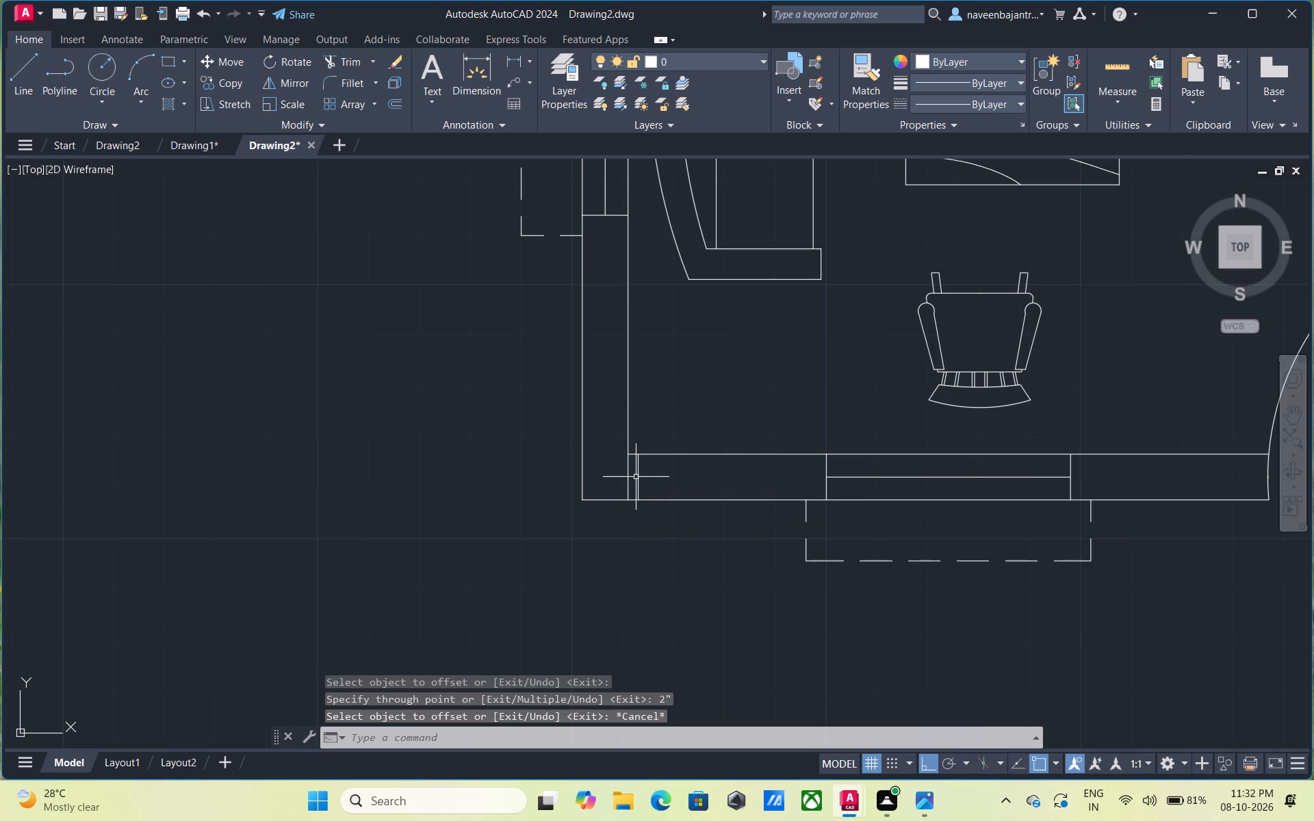
text(tr)
key(space)
click(628, 477)
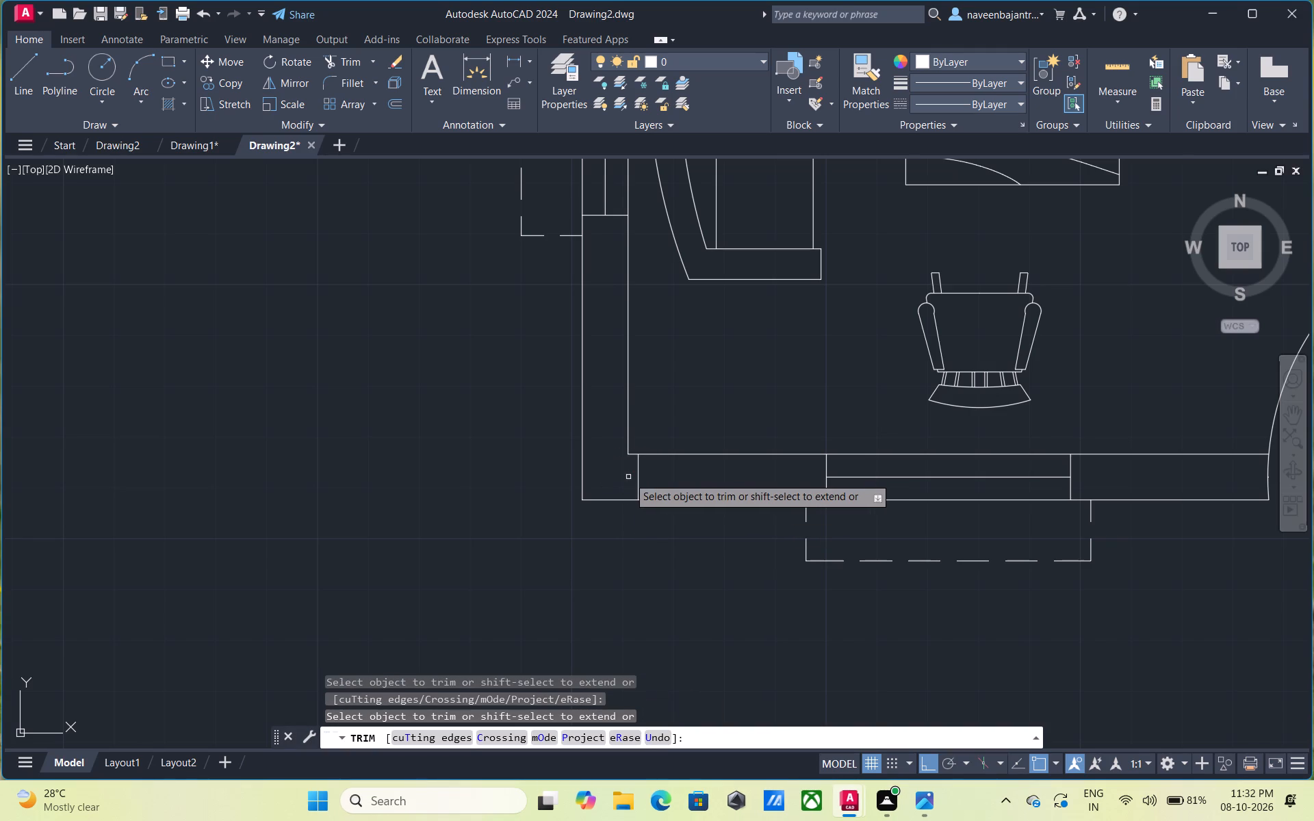
key(Escape)
Draw a horizontal line from the living room's inner southwest corner westward across the west wall and trim its overhang.
text(l)
key(space)
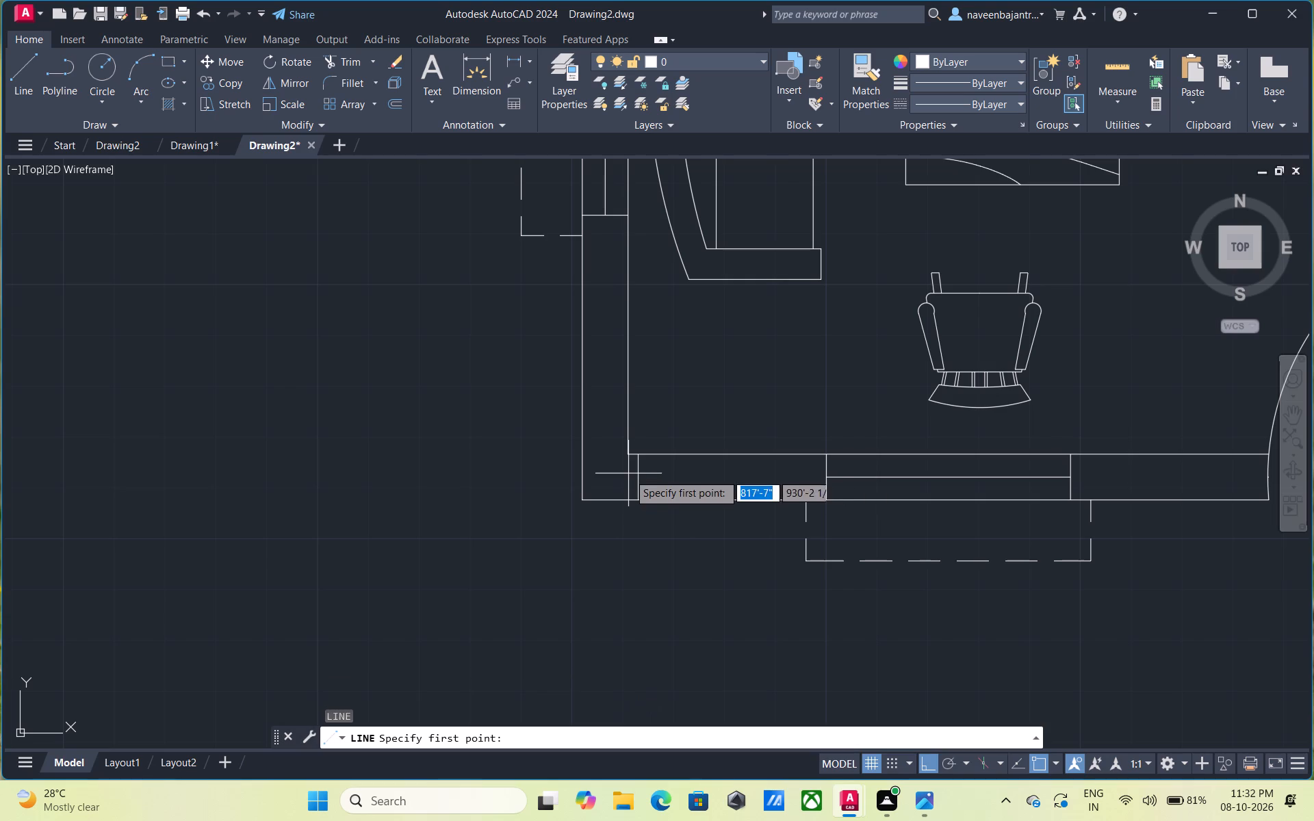
click(628, 458)
click(552, 458)
key(Escape)
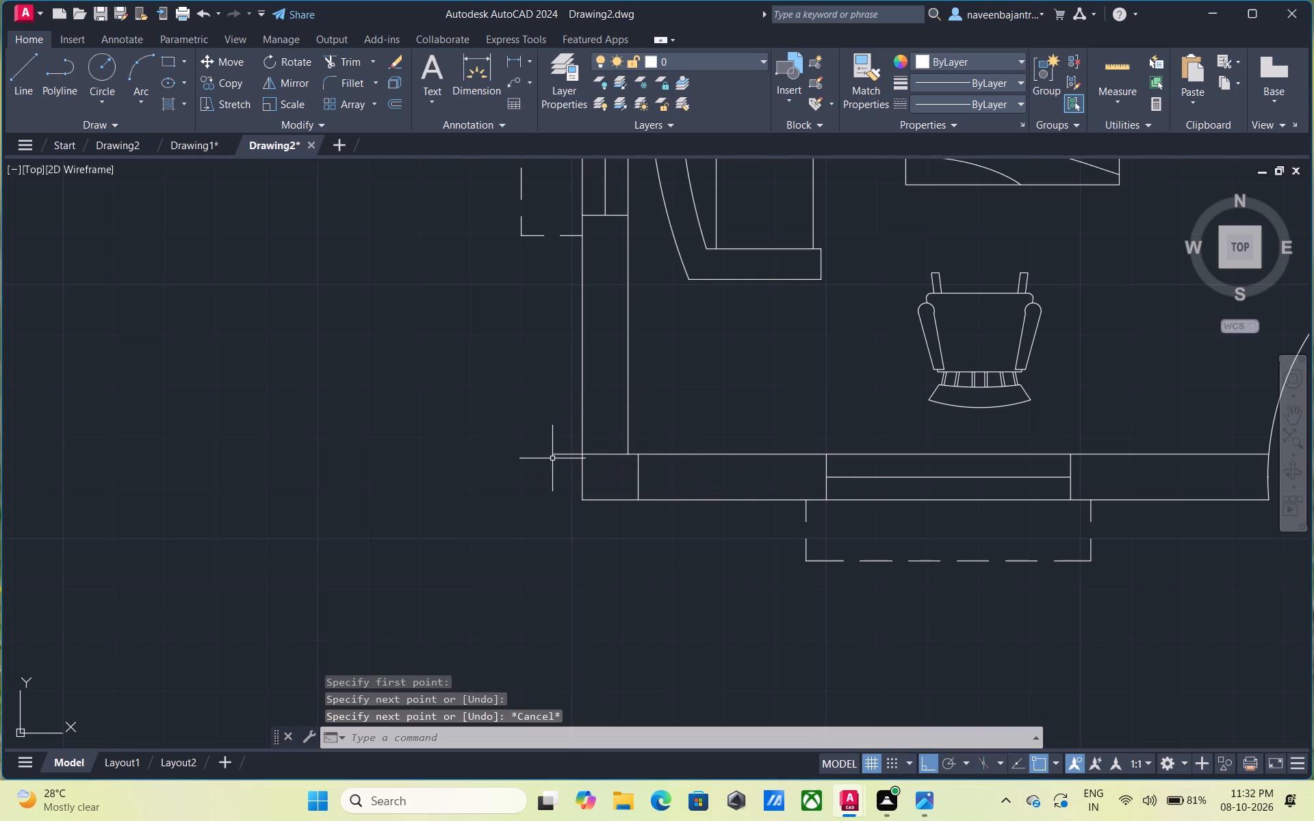
text(tr)
key(space)
click(559, 452)
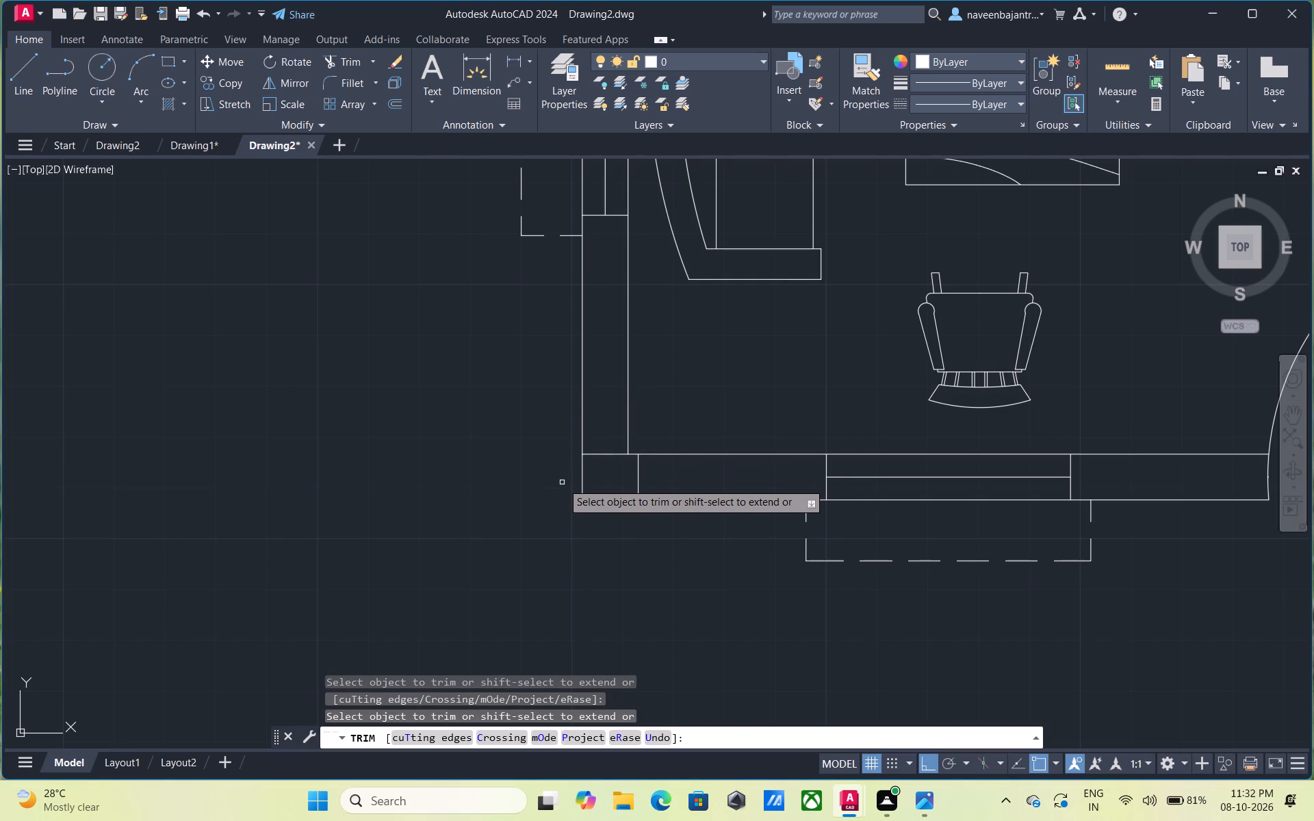
key(Escape)
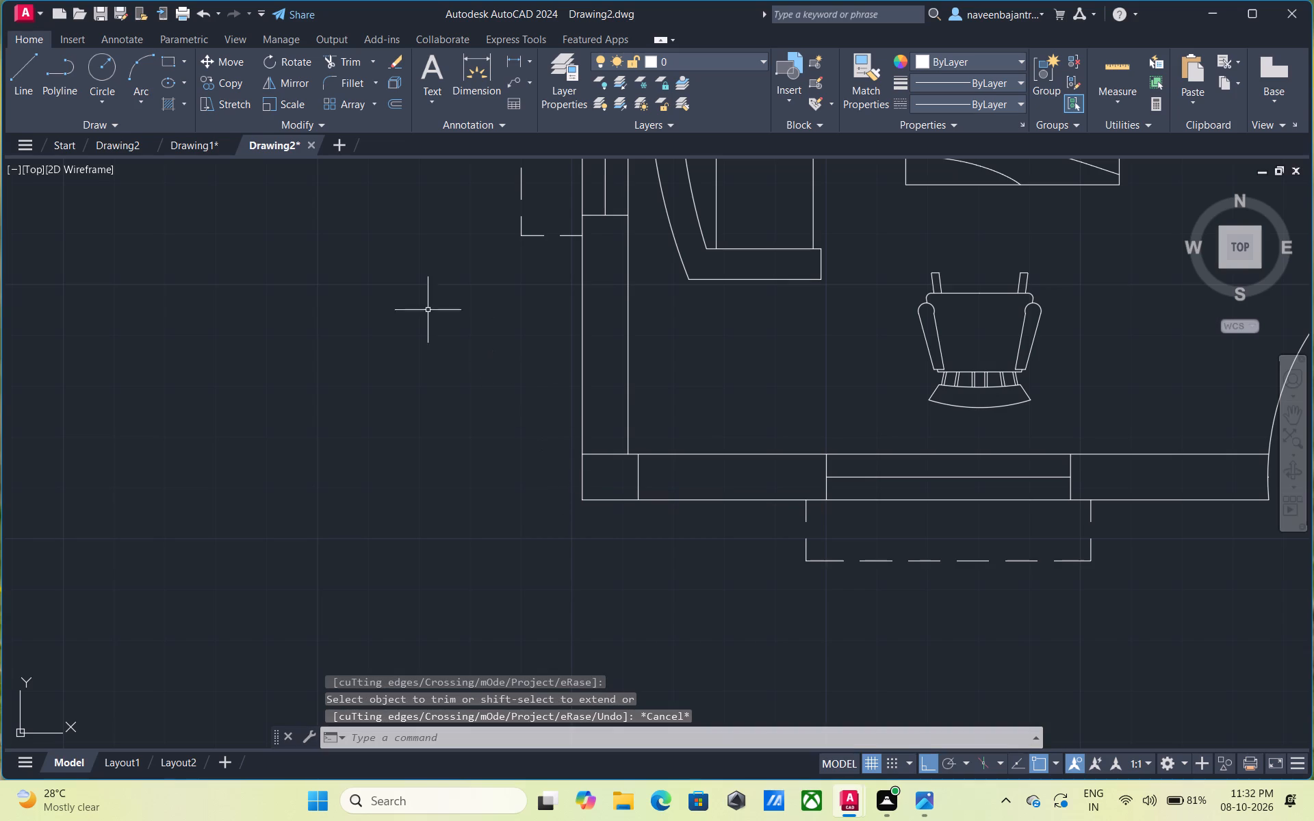
Fill the column outline at the house's southwest corner with a solid hatch.
click(175, 102)
click(173, 81)
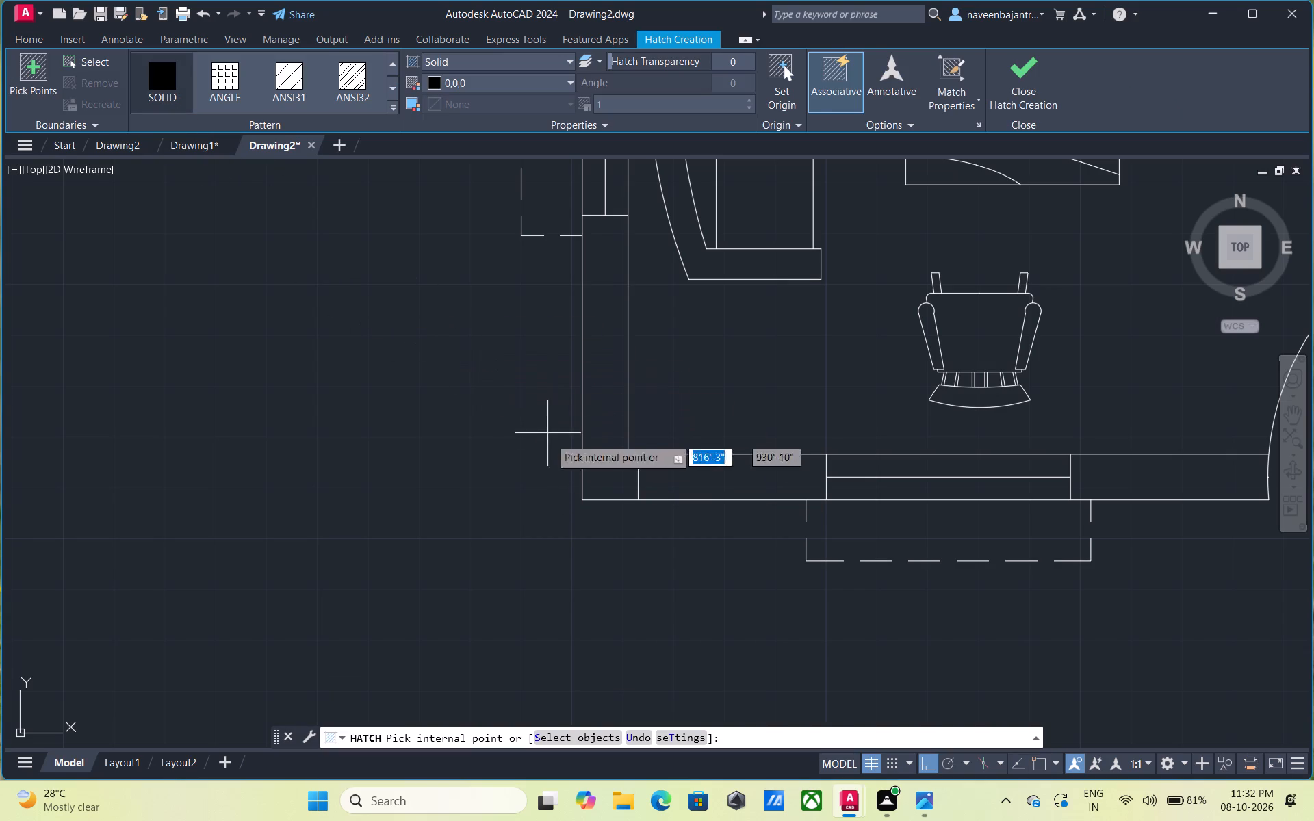
click(597, 478)
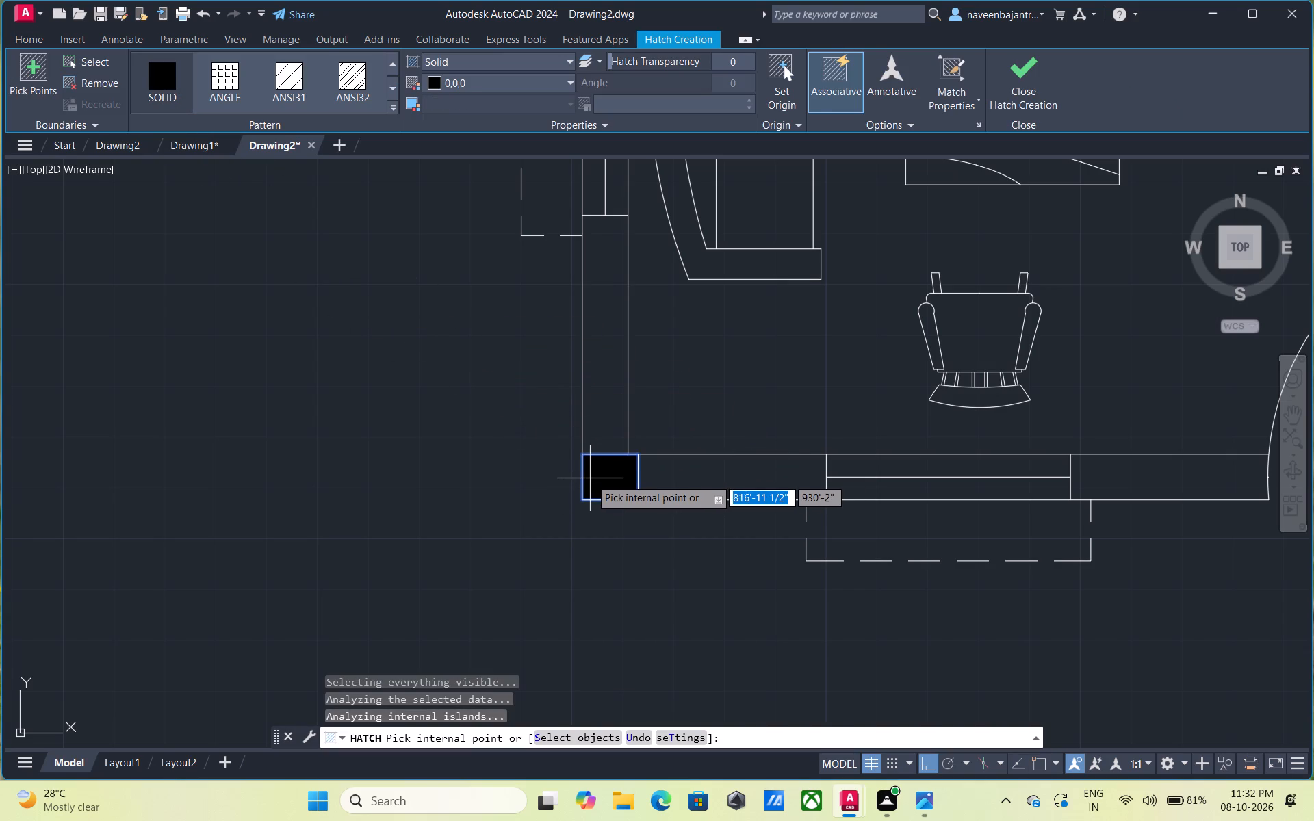
key(Escape)
Draw a short horizontal line across the staircase's west wall at the south wall's inner face.
scroll(600, 486, down, 3)
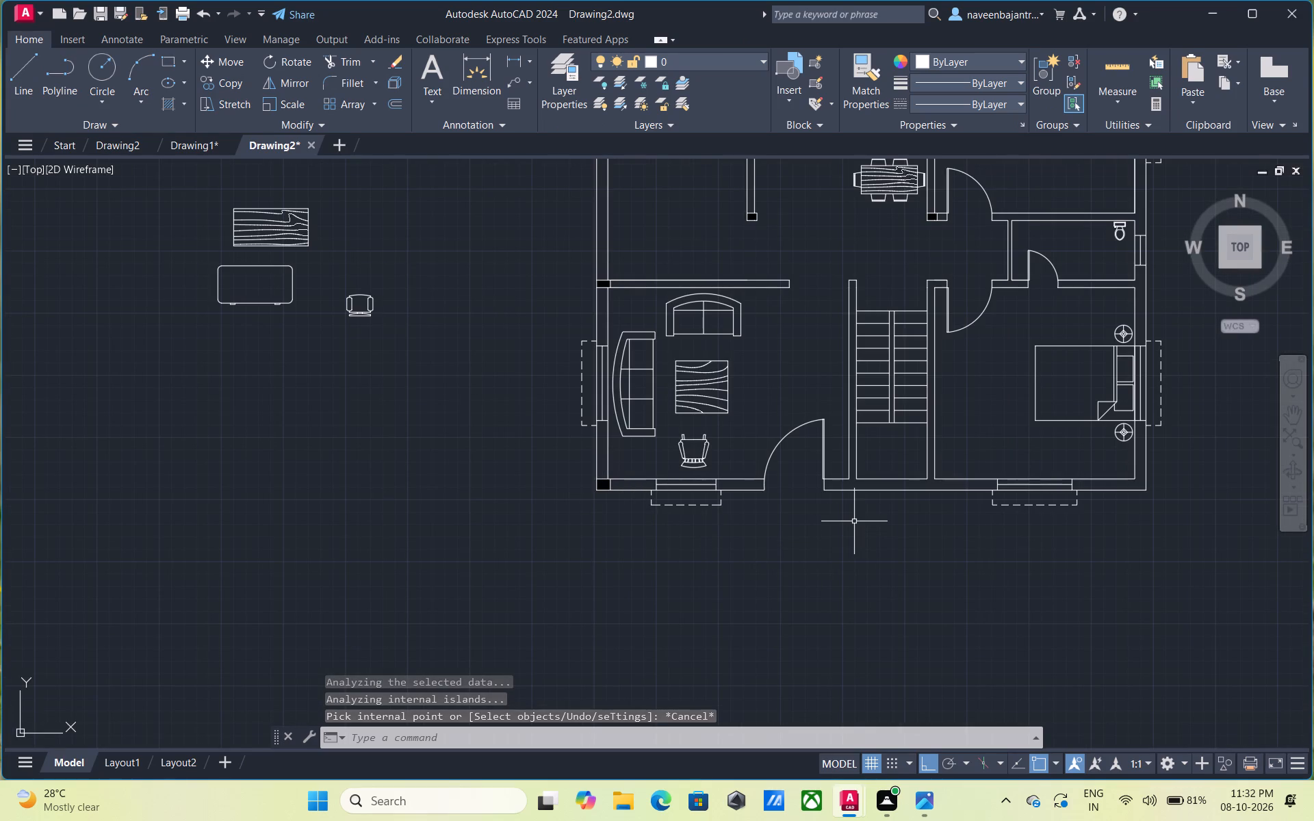
middle_drag(854, 521, 813, 536)
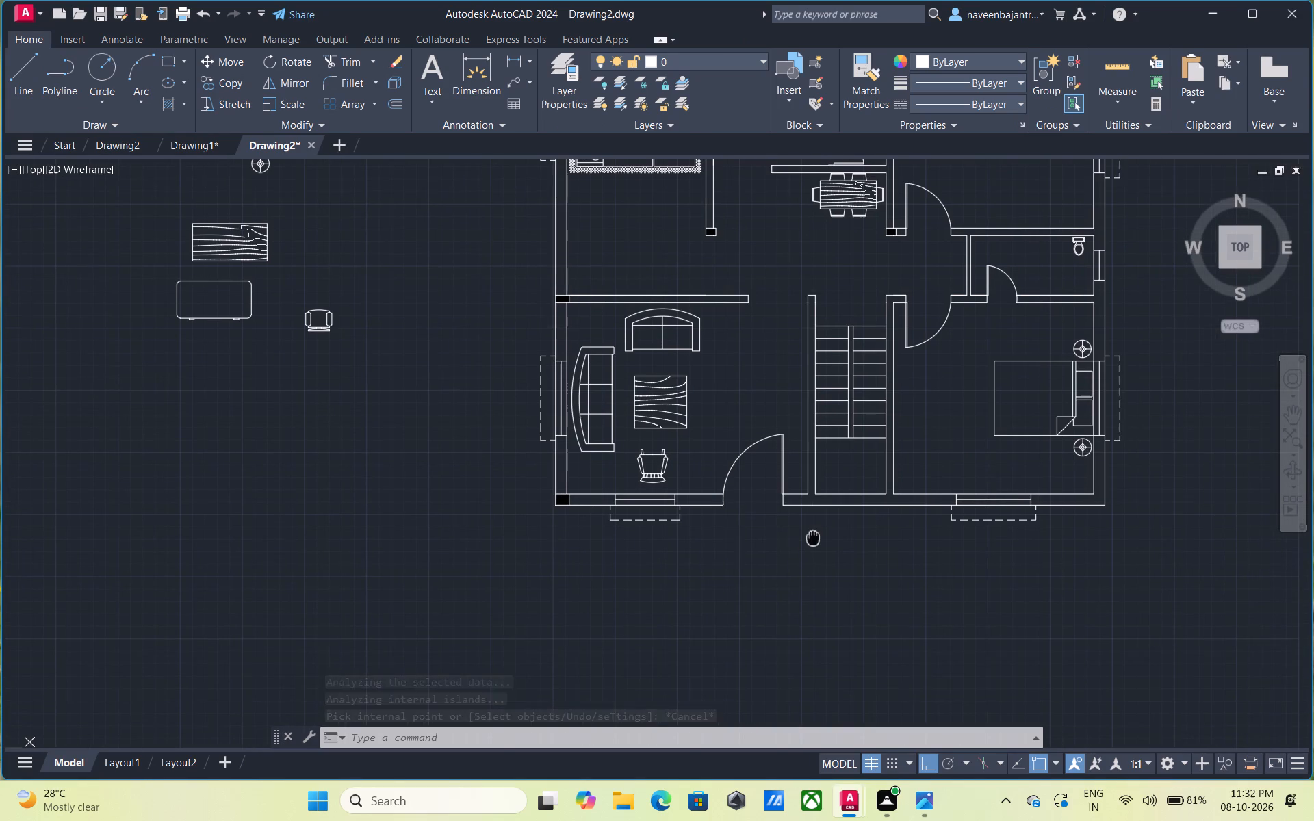
middle_drag(813, 536, 769, 584)
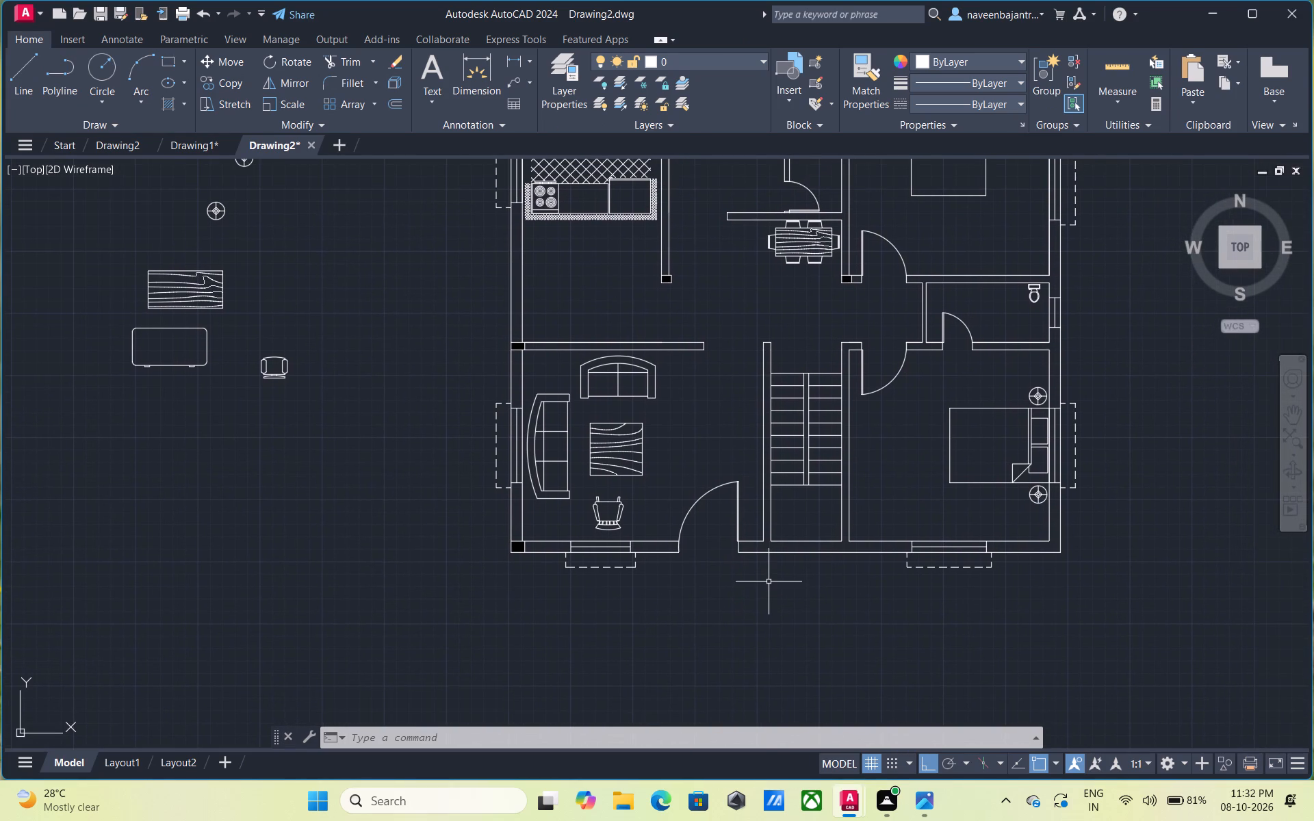
scroll(769, 576, up, 3)
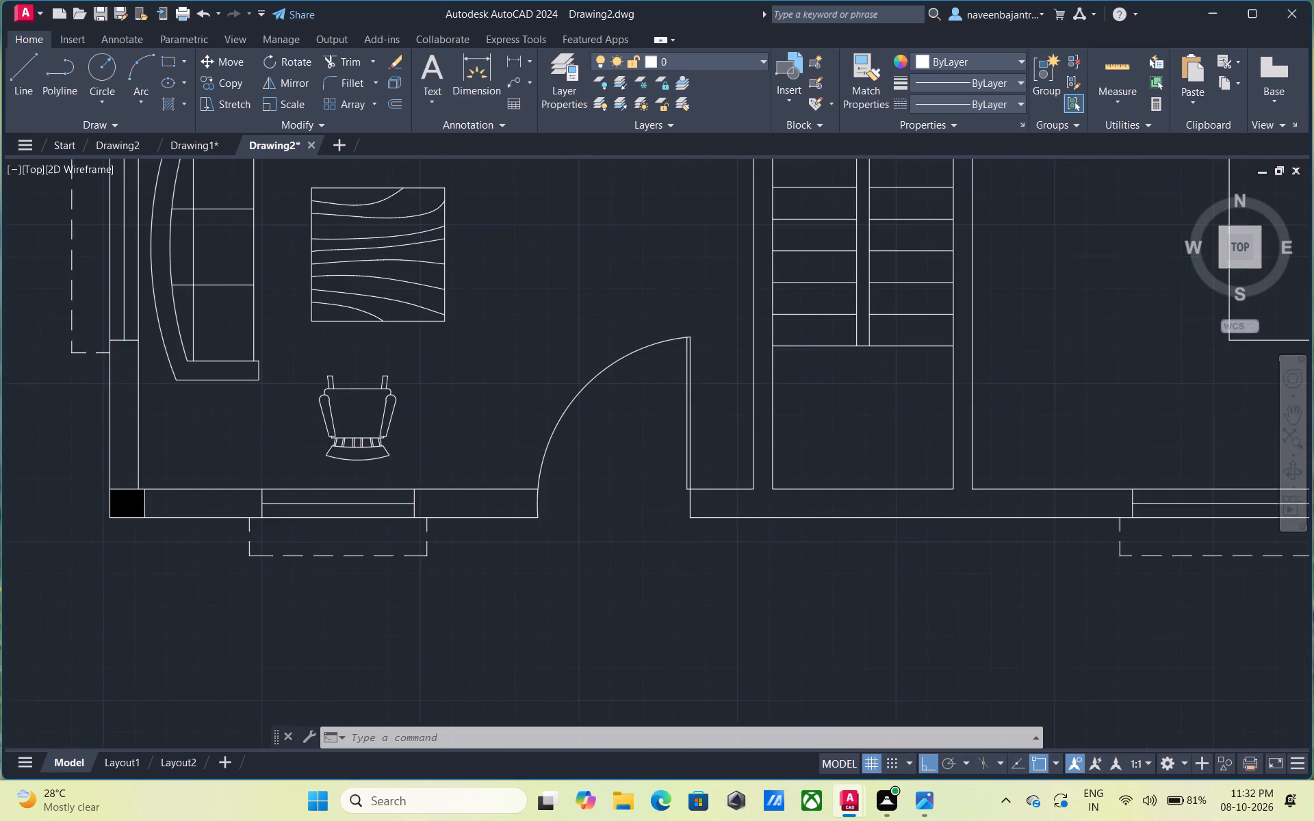
middle_drag(769, 546, 747, 599)
key(Escape)
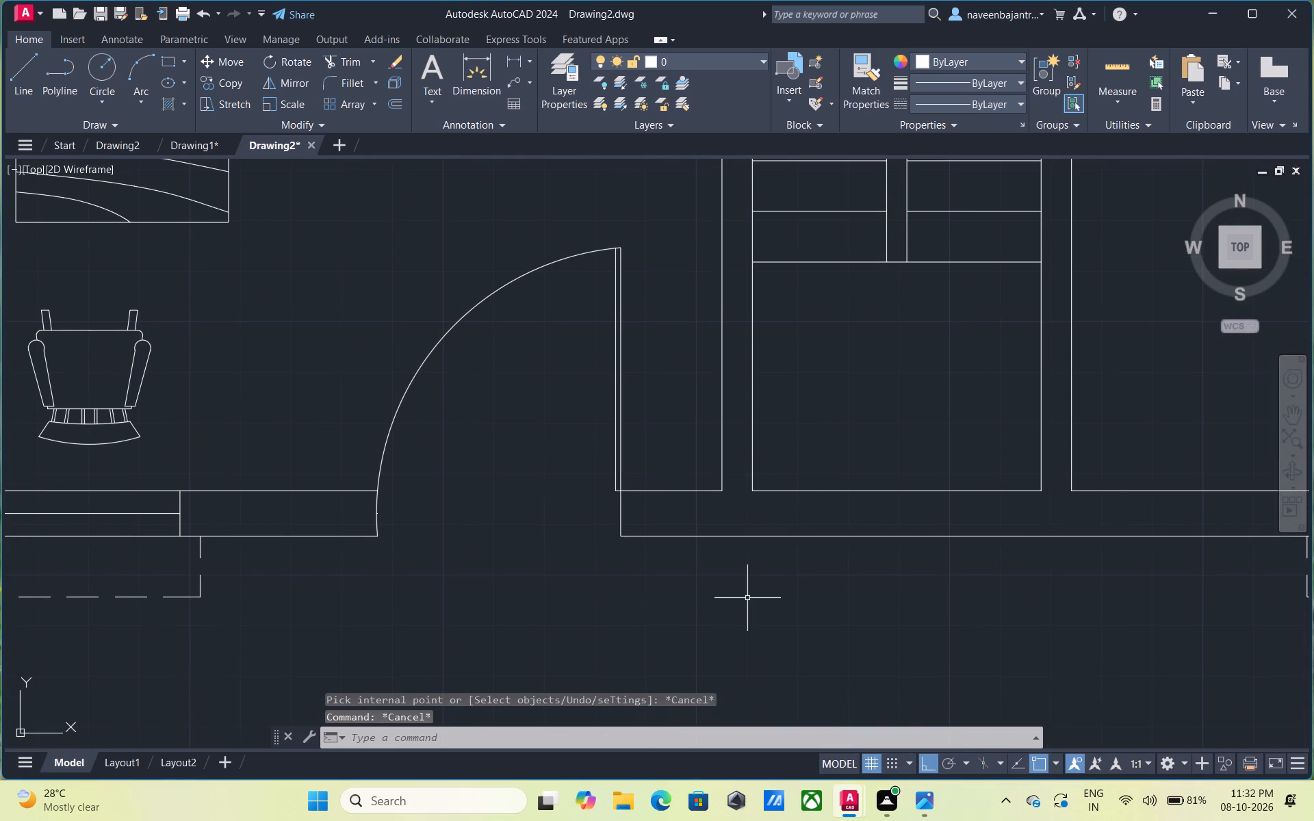
key(l)
key(space)
click(719, 495)
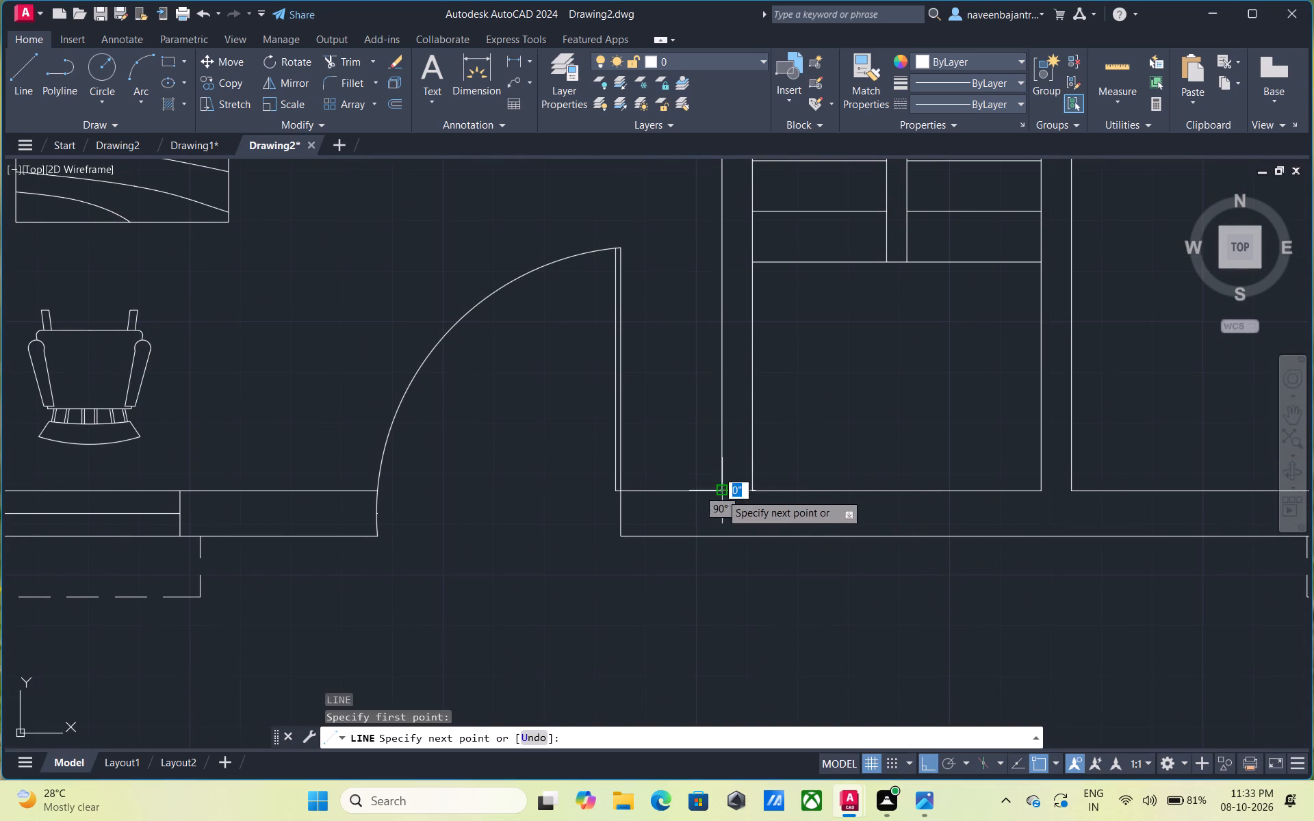
click(747, 488)
key(Escape)
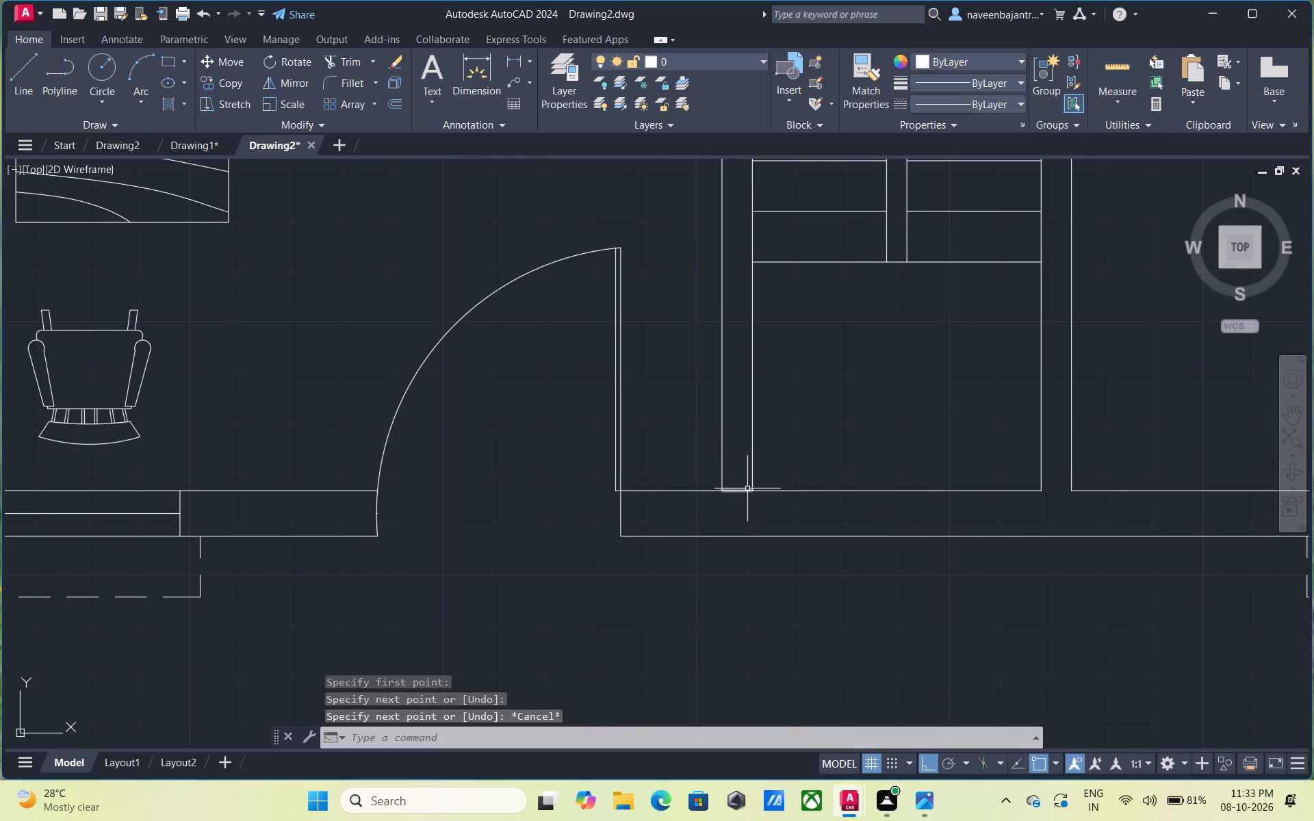
Offset the short horizontal line across the staircase's west wall 2" northward and remove the original line.
key(o)
key(space)
key(space)
click(743, 492)
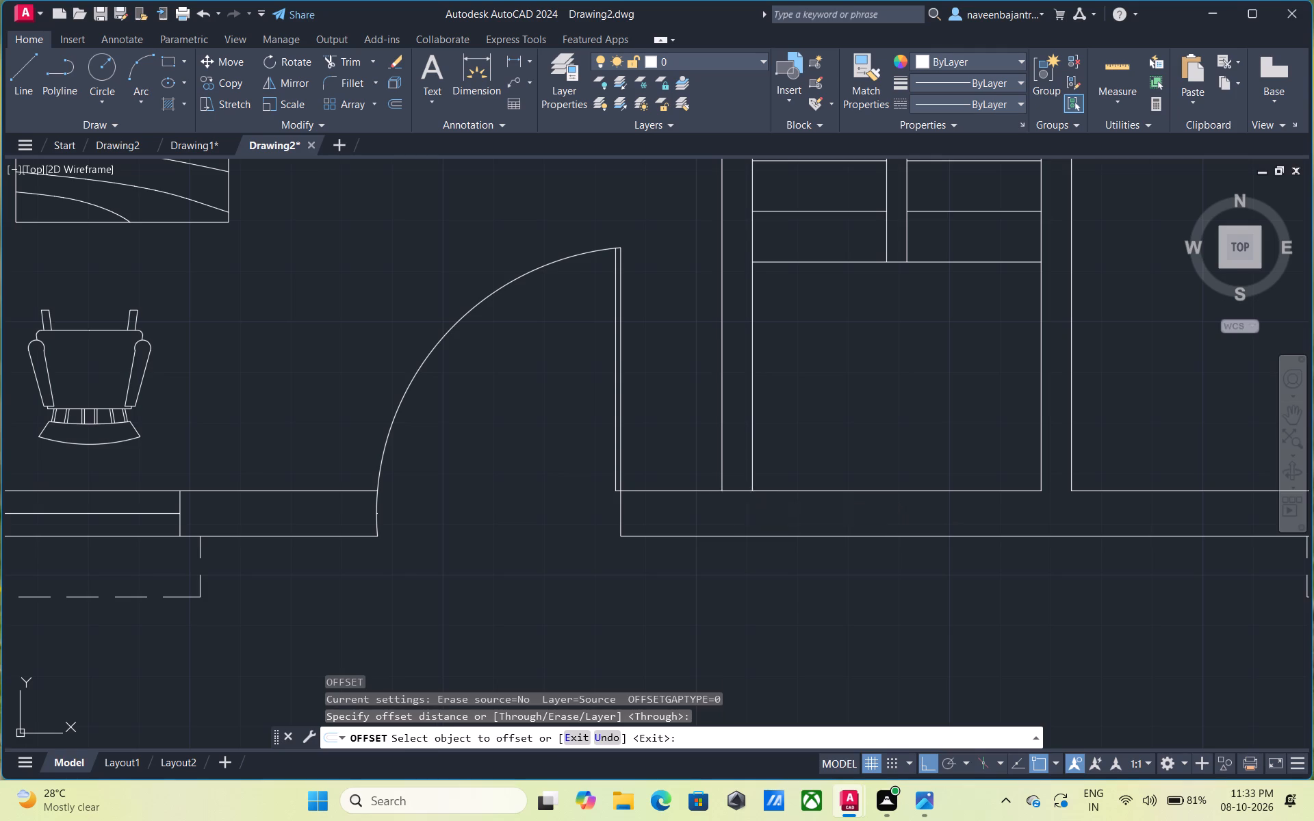
key(2)
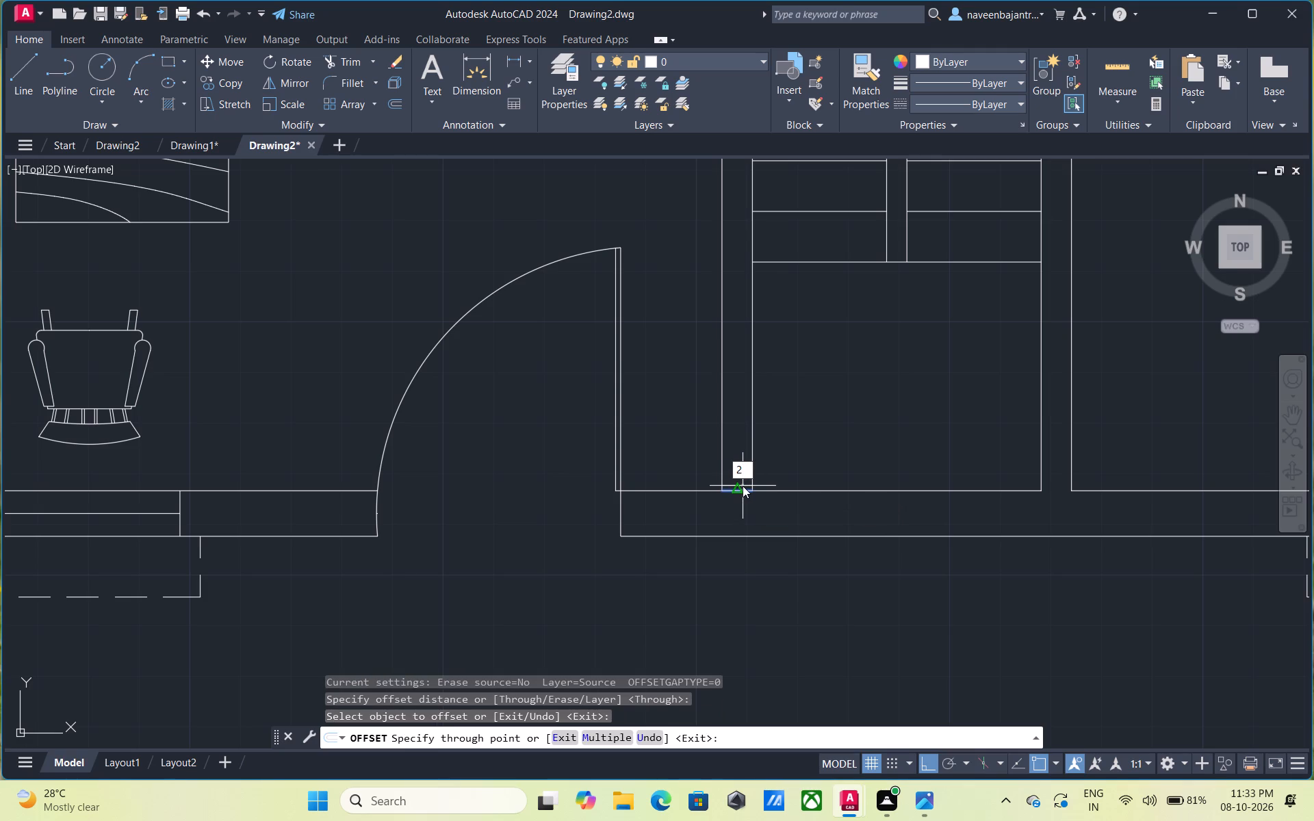
key(shift+colon)
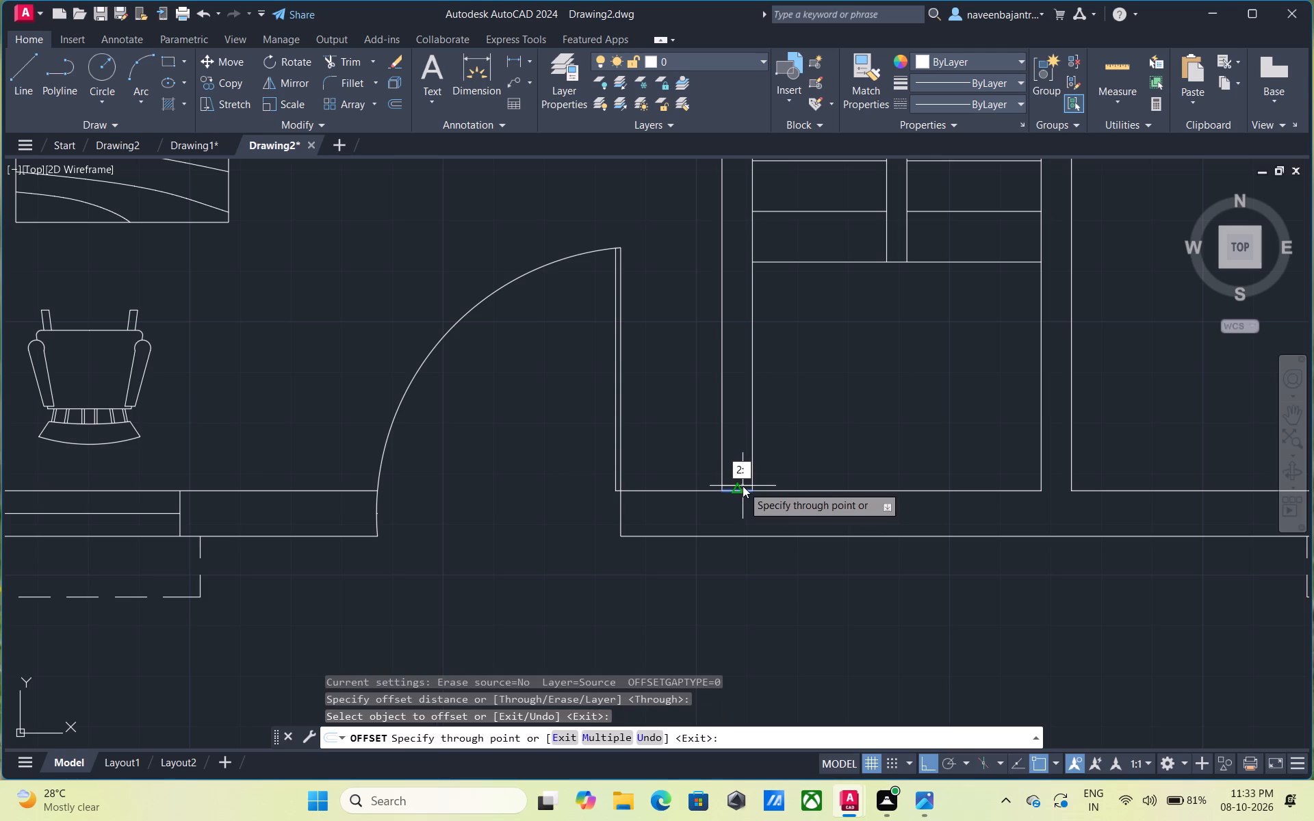
key(BackSpace)
key(shift+quotedbl)
key(Return)
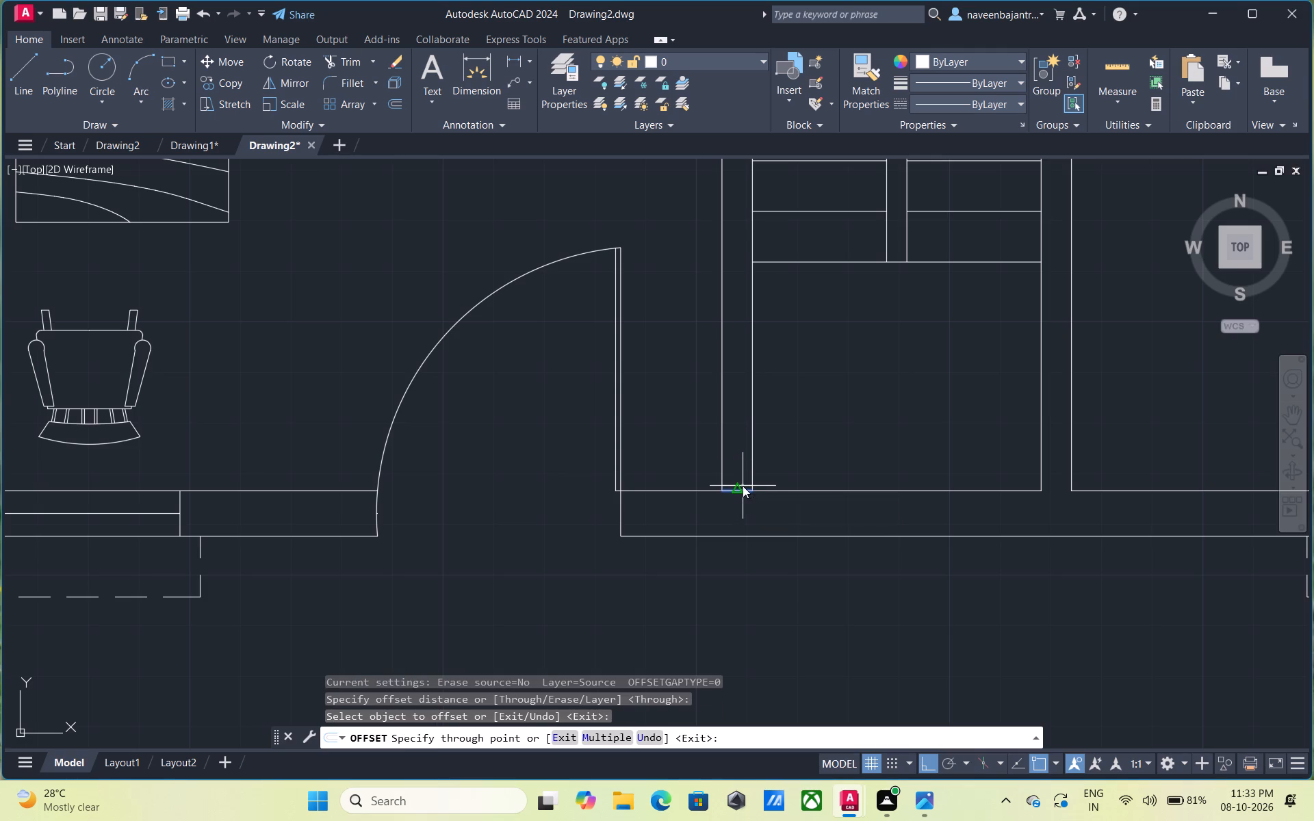
key(Escape)
text(tr)
key(space)
click(742, 491)
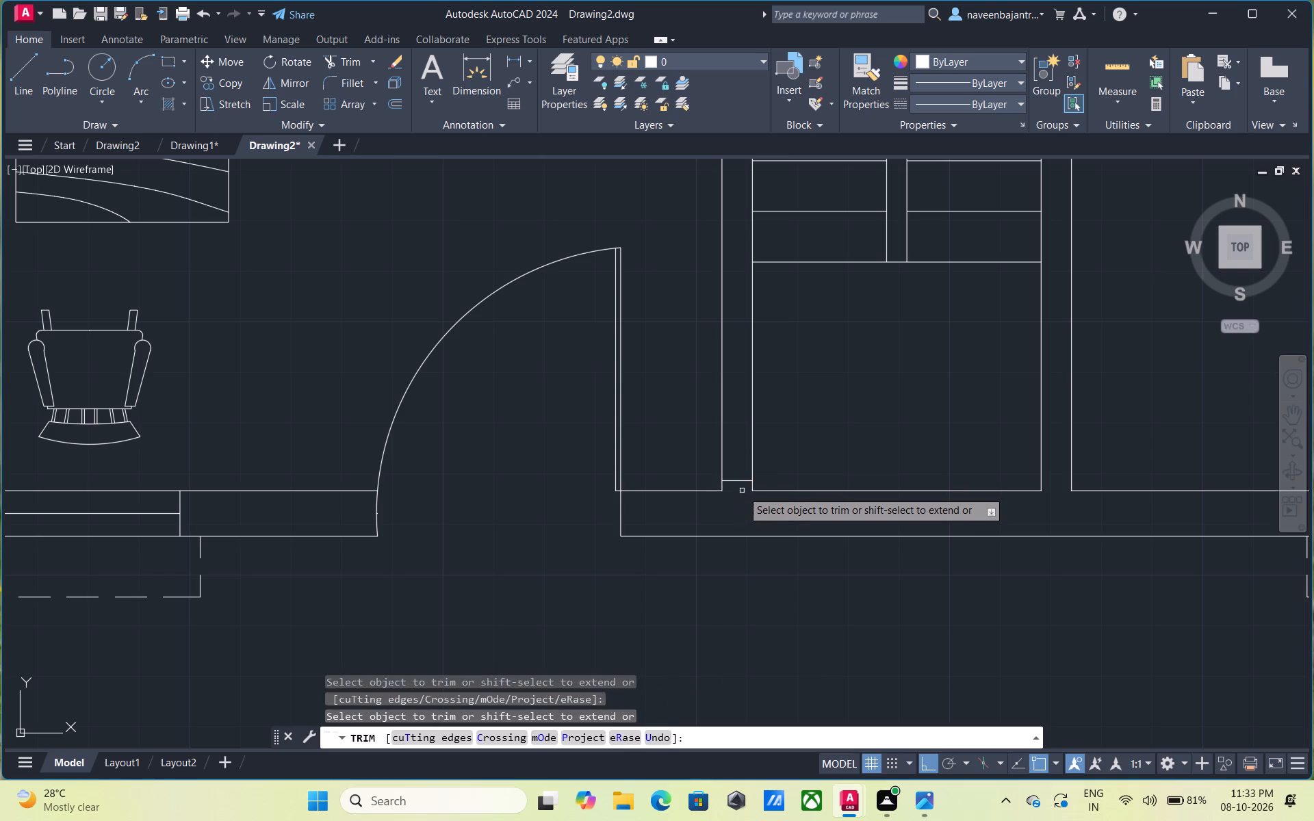
key(Escape)
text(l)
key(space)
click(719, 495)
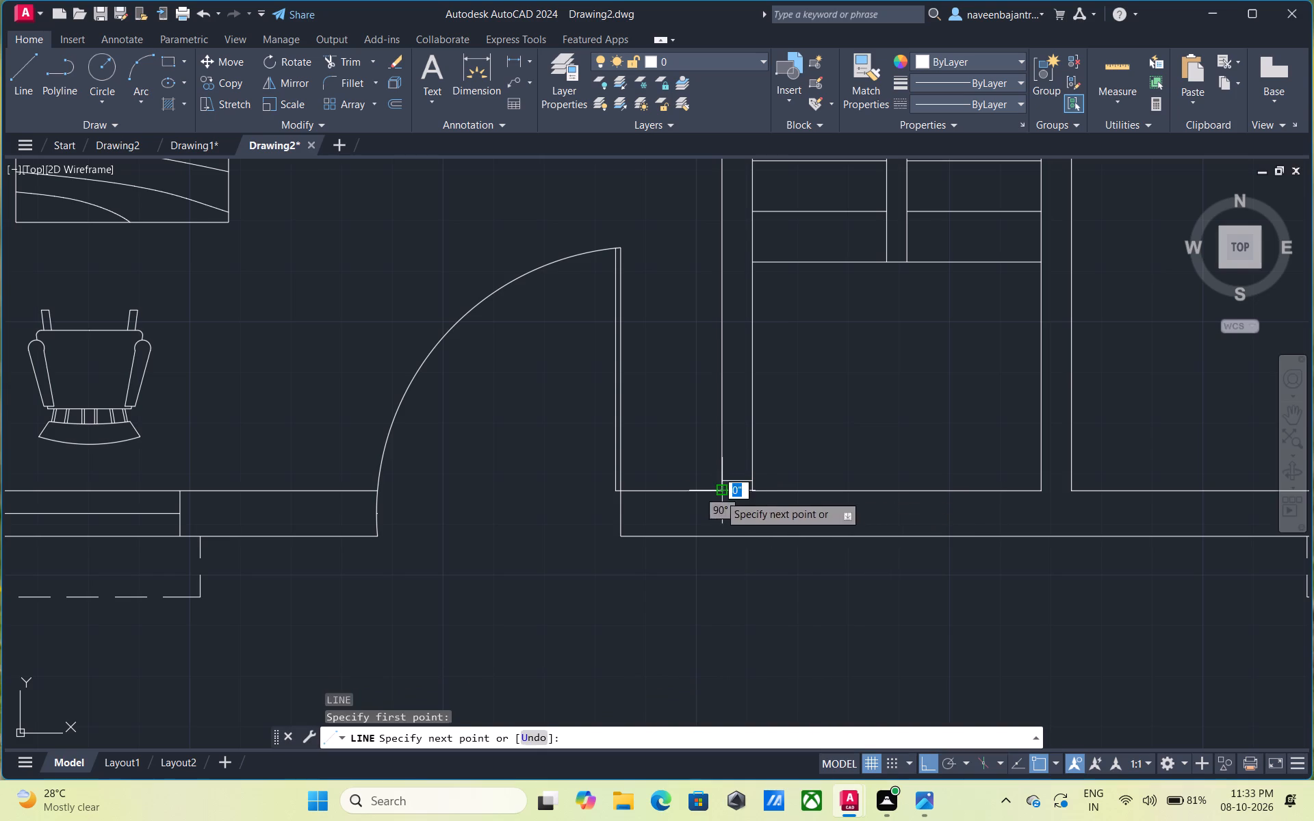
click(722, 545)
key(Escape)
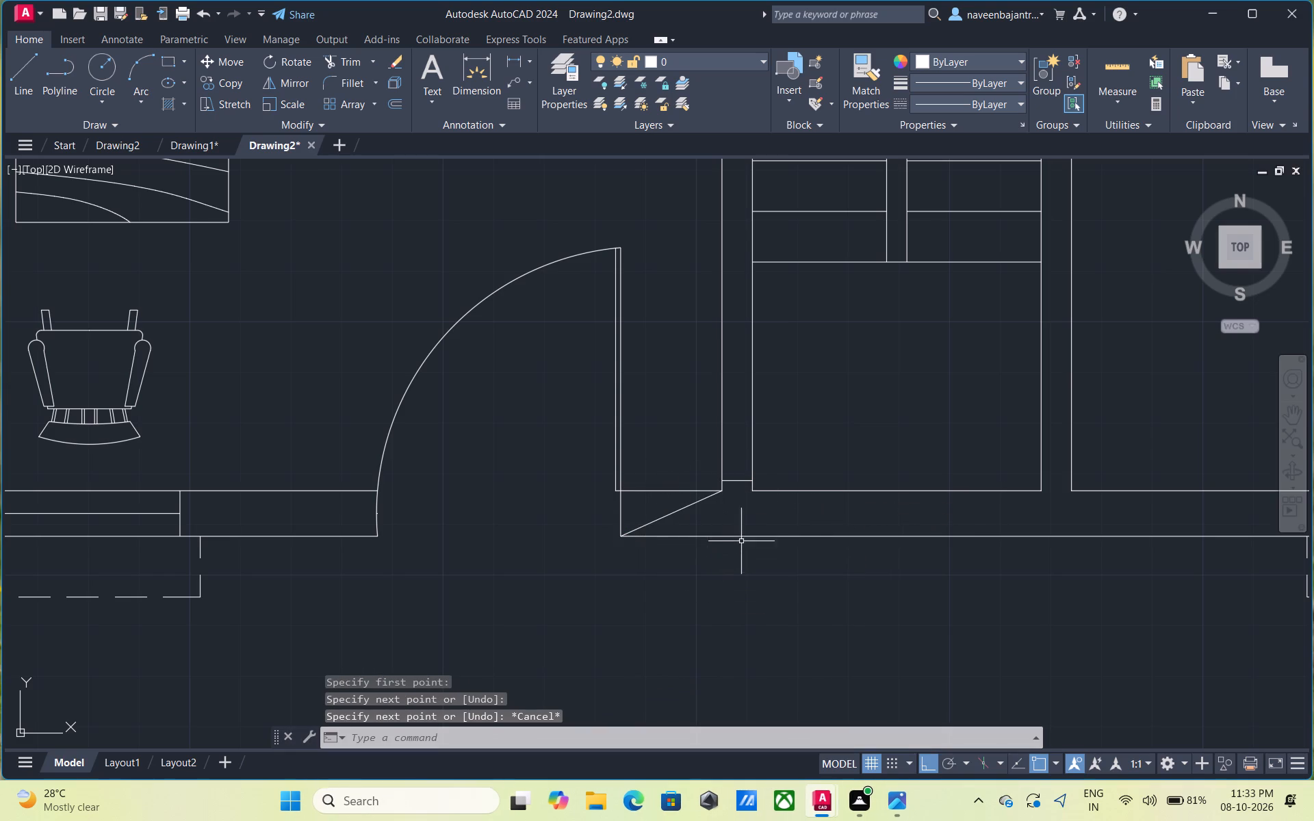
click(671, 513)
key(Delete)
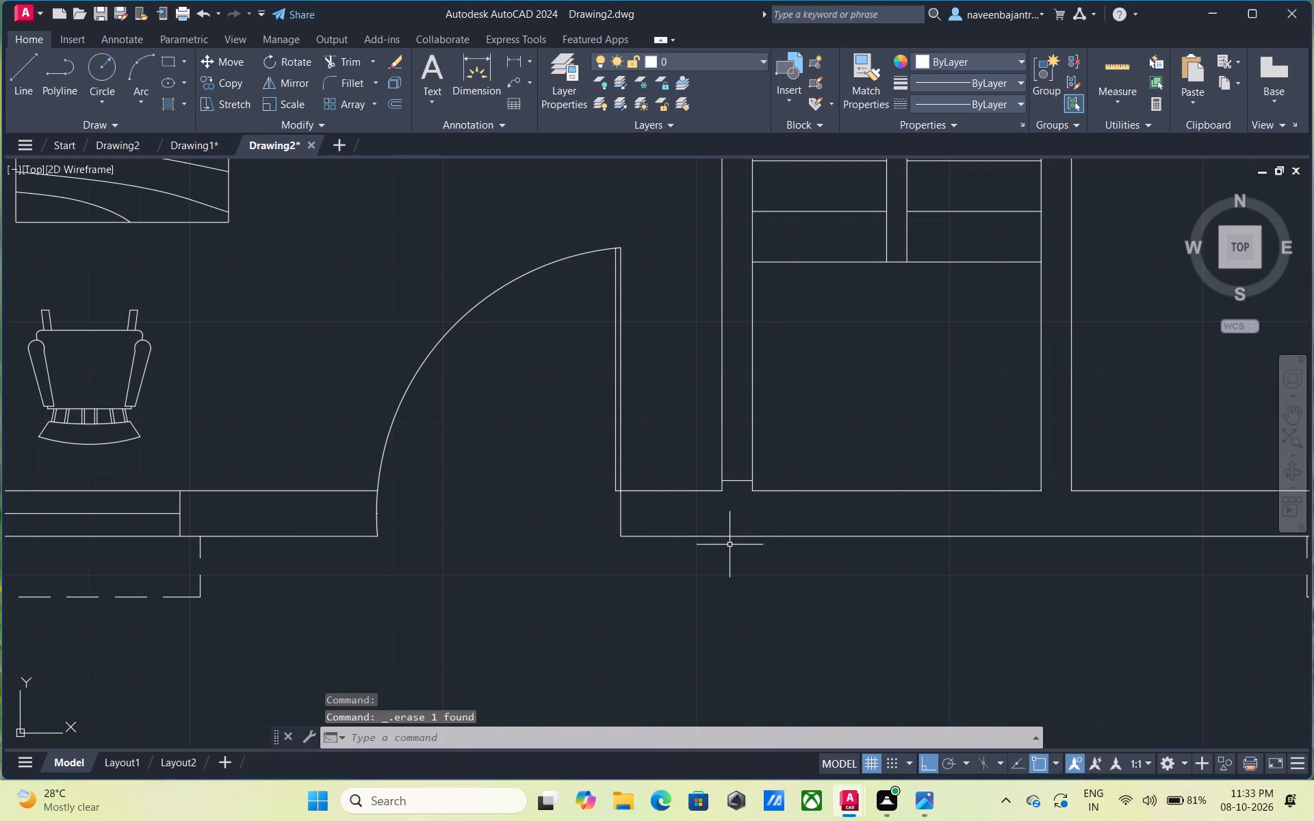
Draw two vertical lines about 1'-3 1/2" long from the staircase west wall's two faces southward past the south wall.
text(l)
key(space)
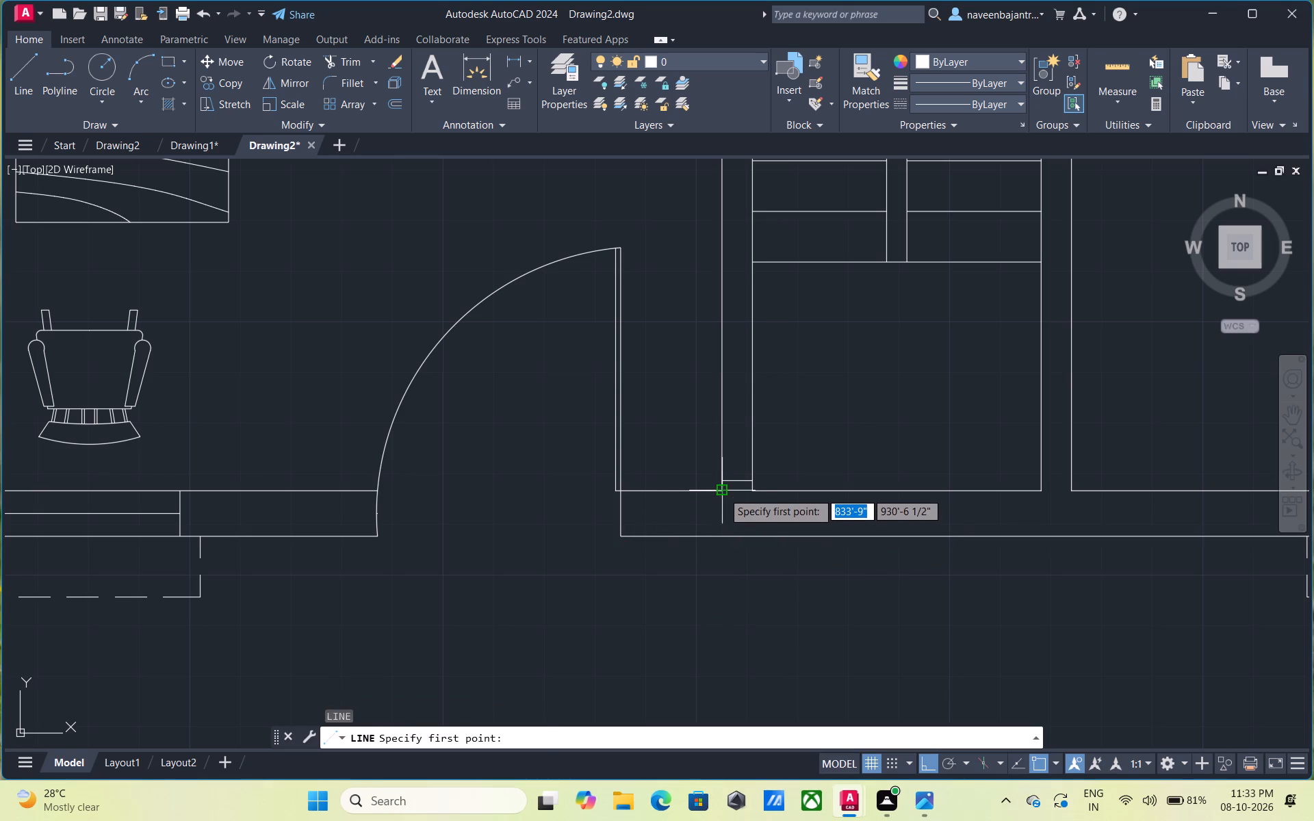
click(723, 492)
click(723, 569)
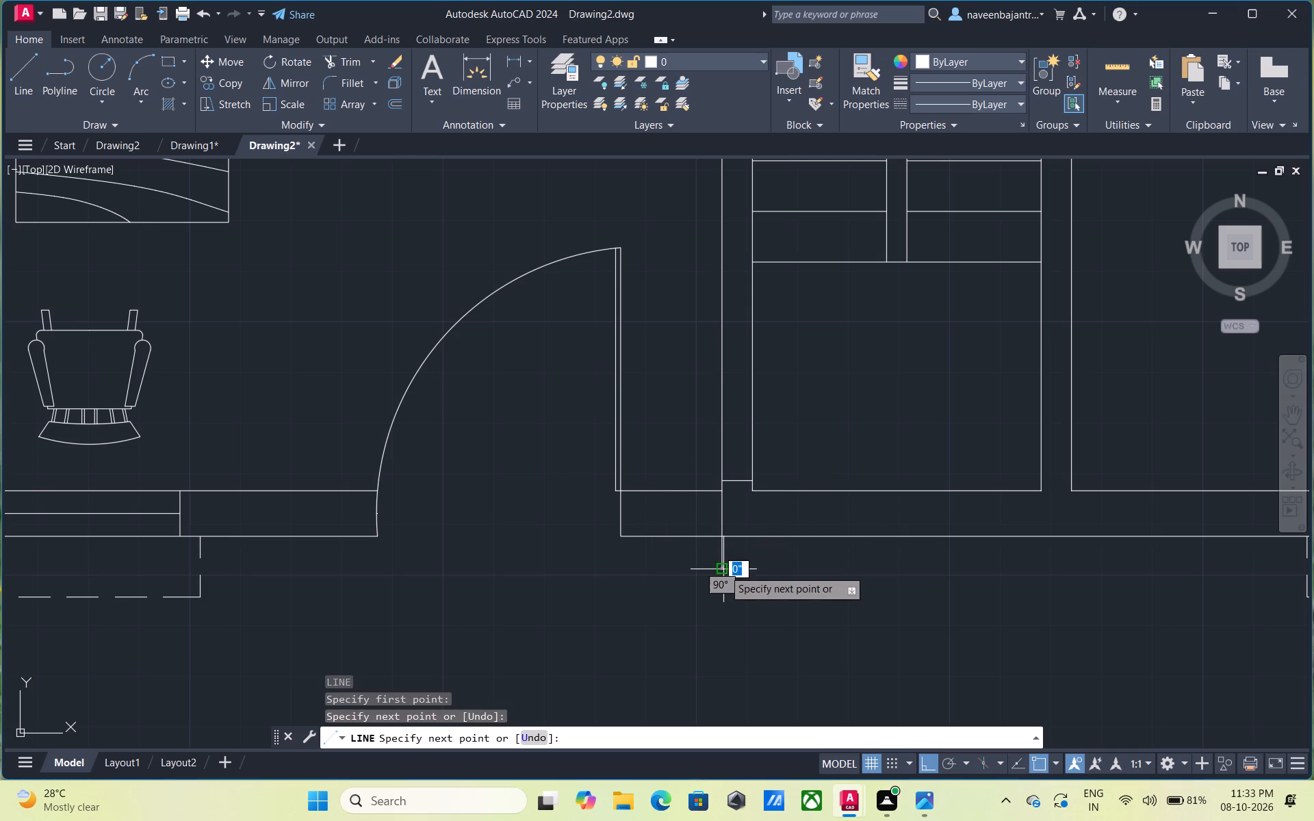
key(Escape)
key(l)
key(space)
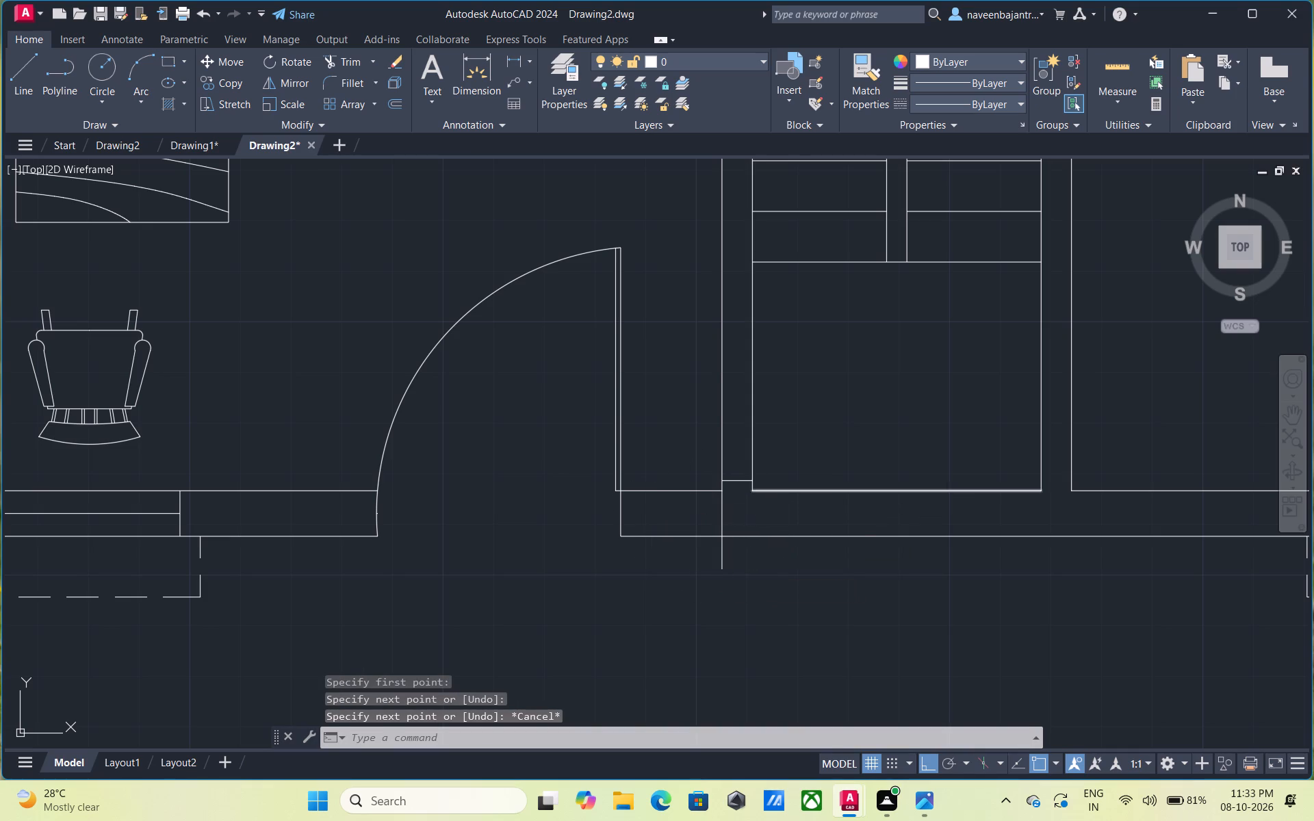
click(751, 491)
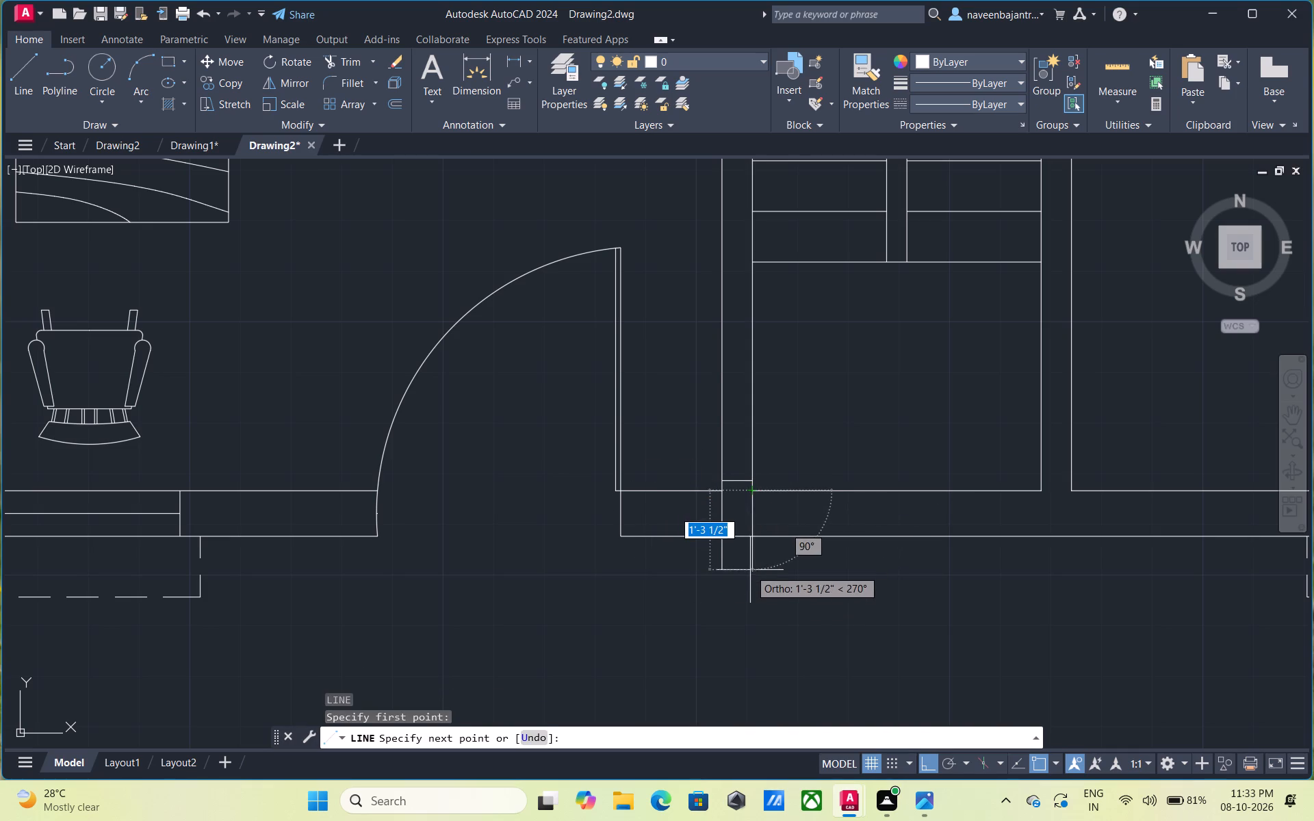
click(750, 570)
key(Escape)
Trim both vertical lines' overhangs beyond the south wall's outer face.
key(t)
key(r)
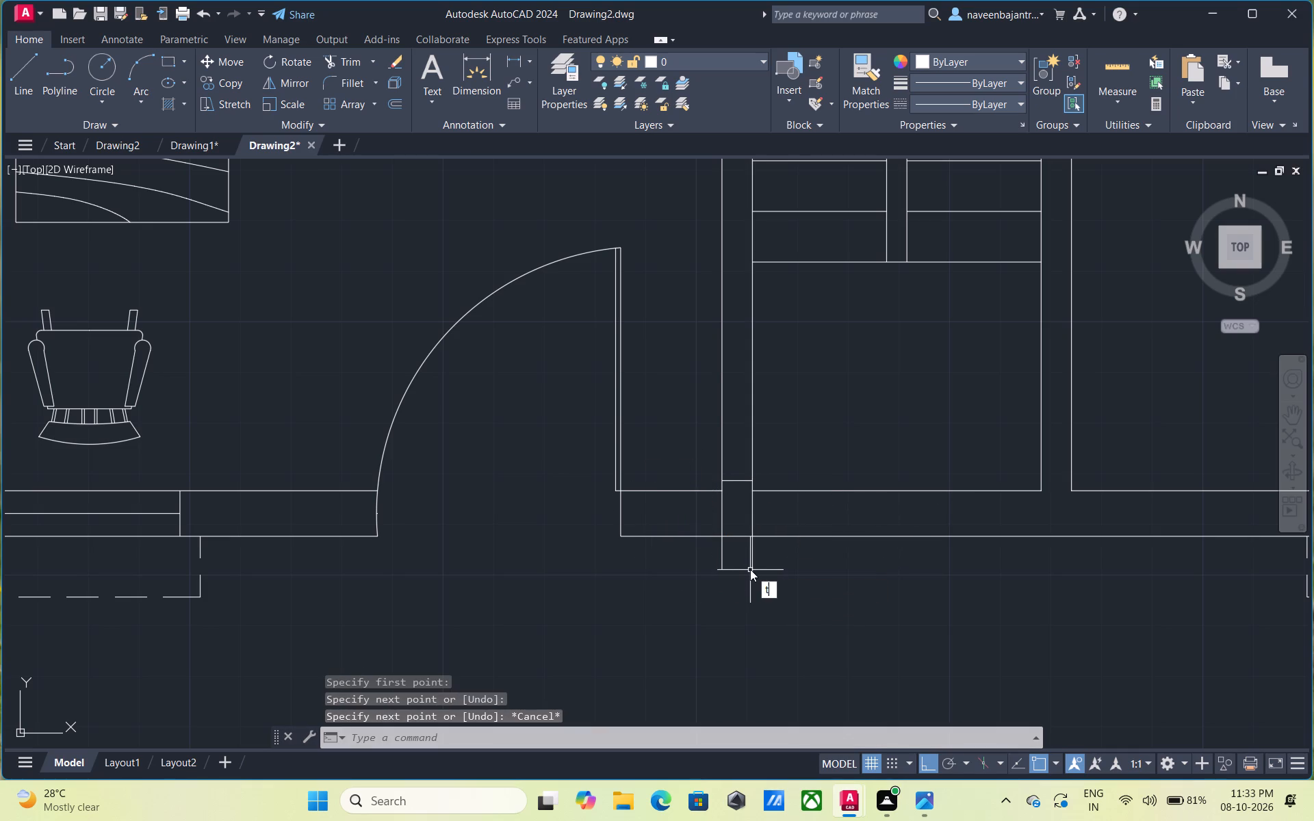
key(space)
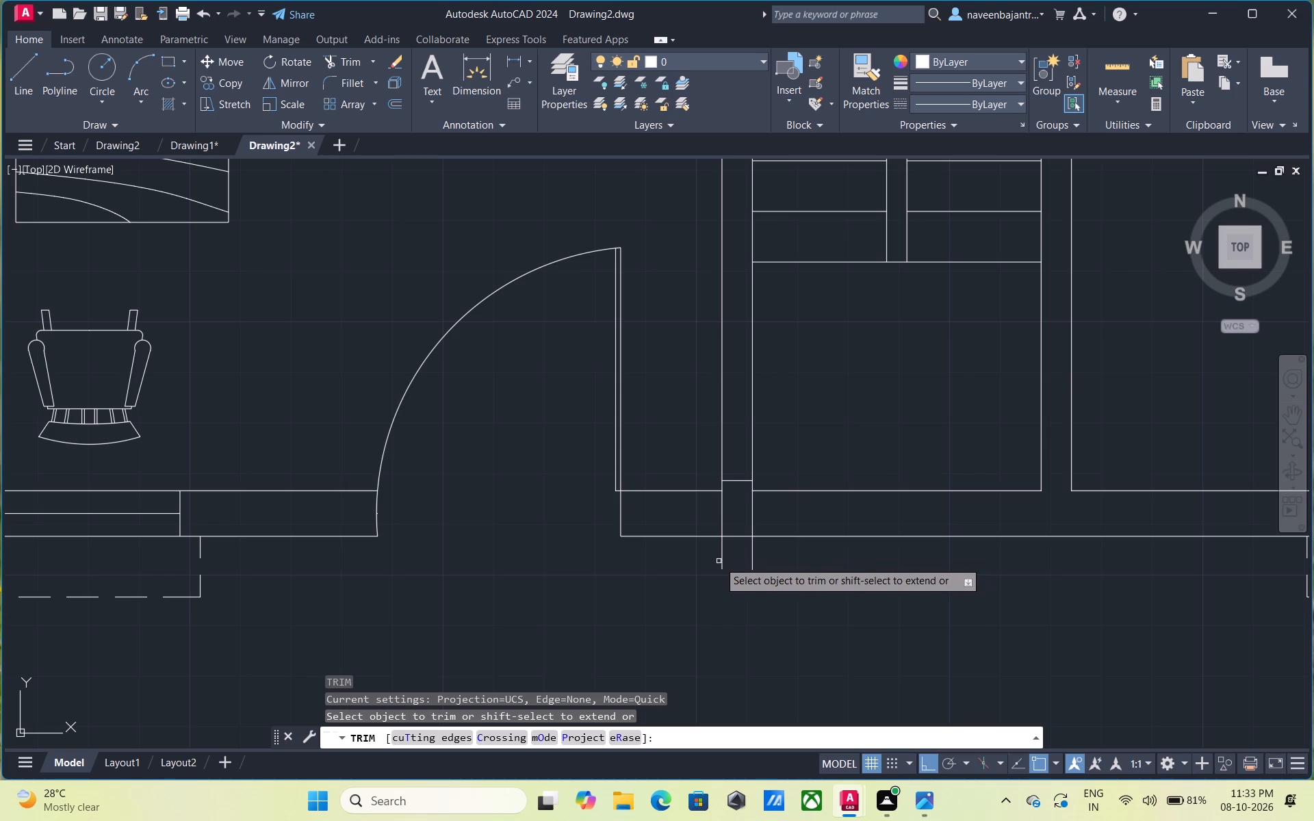
click(721, 554)
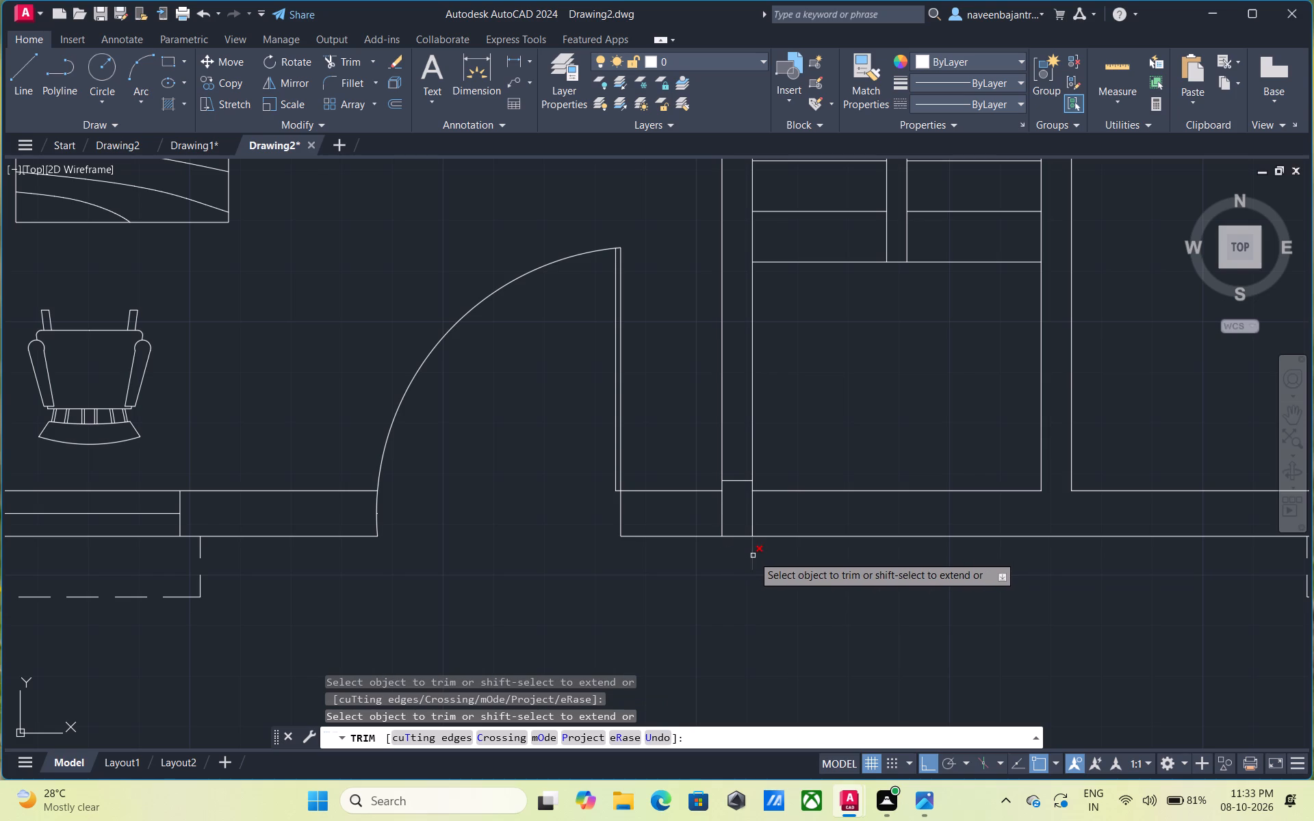
click(753, 556)
key(Escape)
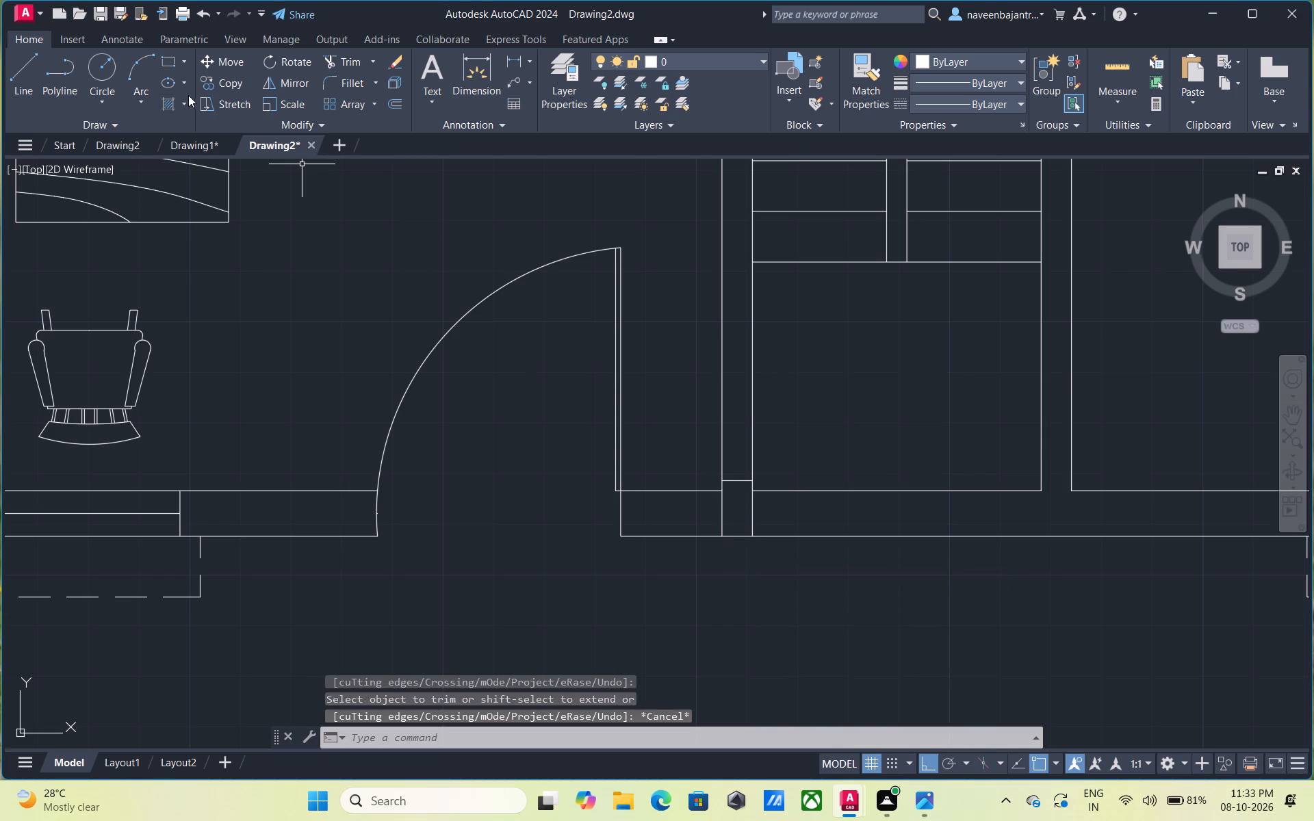
Fill the column outline where the staircase's west wall meets the south wall with a solid hatch.
click(184, 99)
click(168, 109)
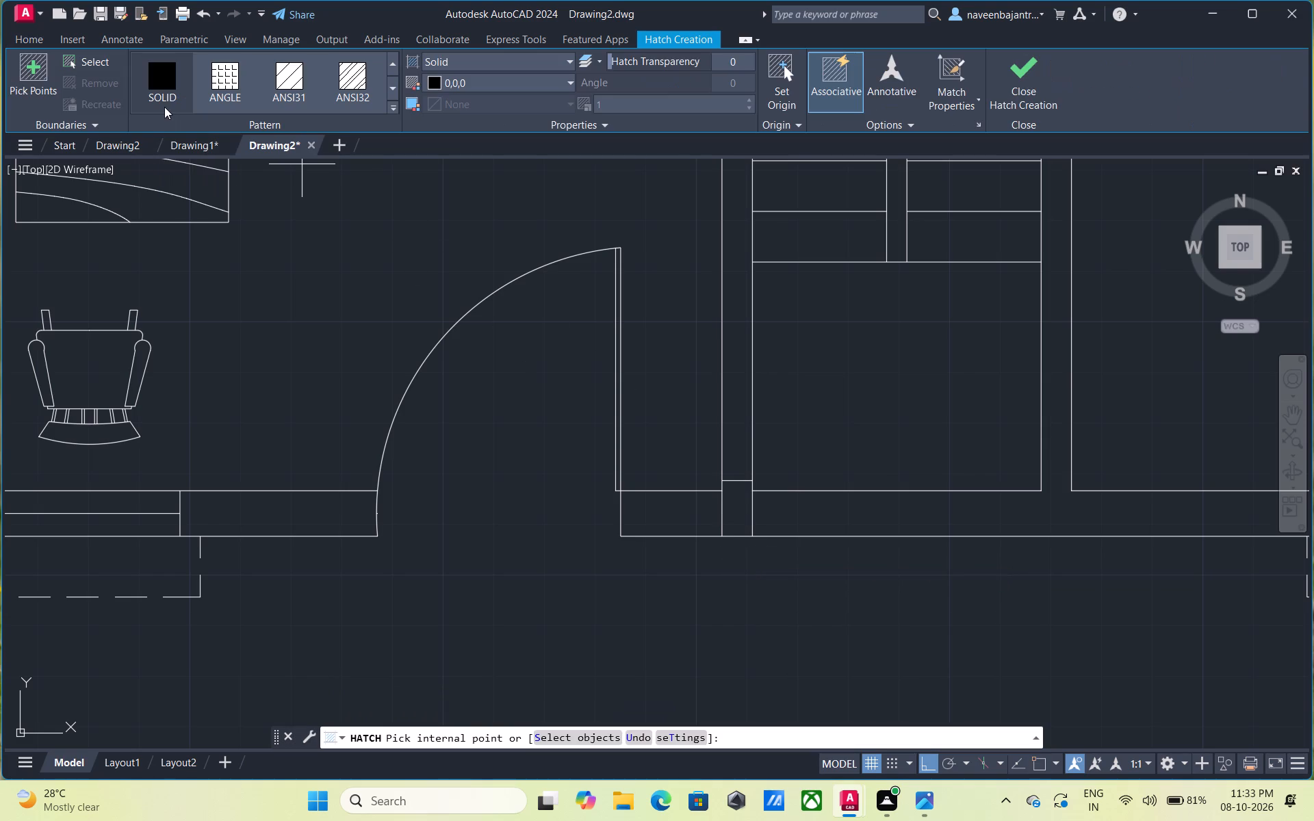
click(161, 79)
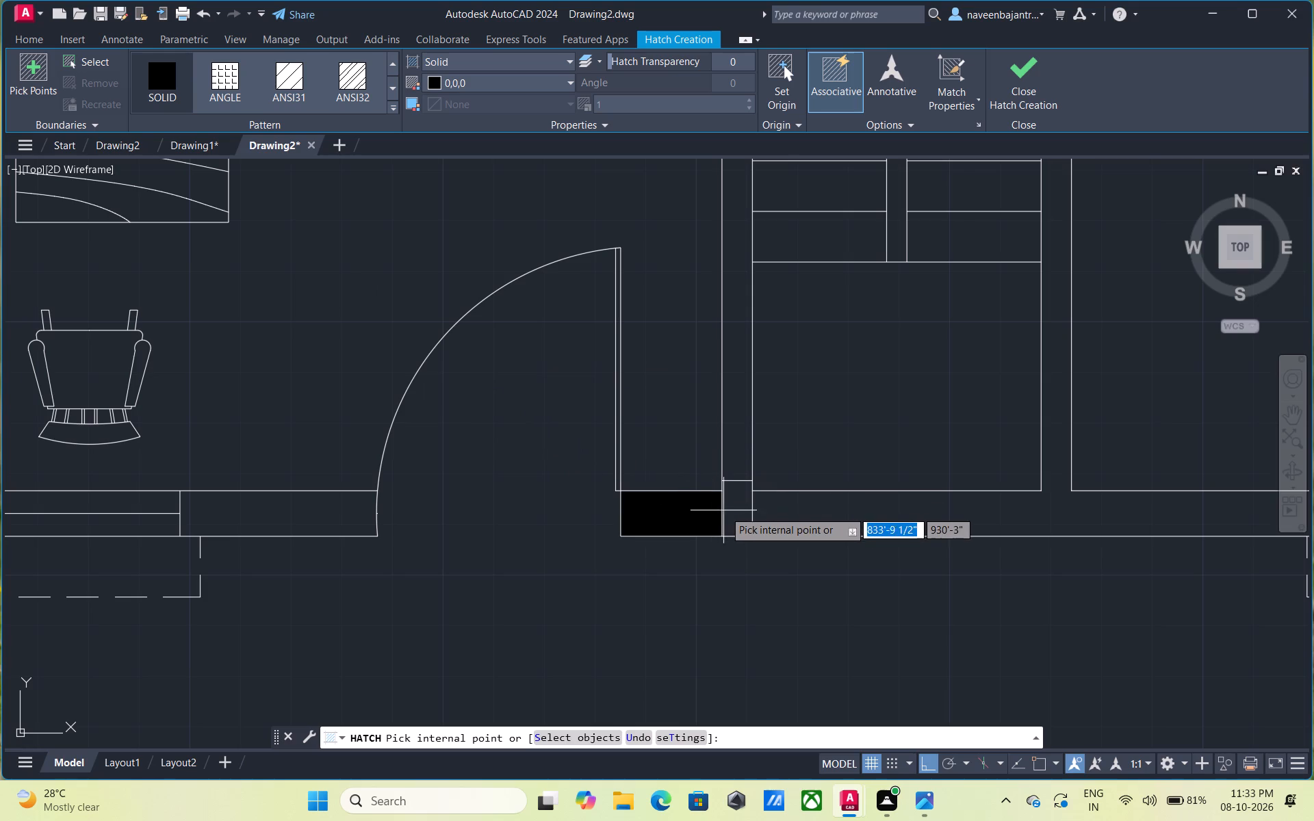
click(736, 509)
key(Escape)
Draw a short horizontal line across the staircase's east wall at the south wall's inner face.
scroll(736, 509, down, 3)
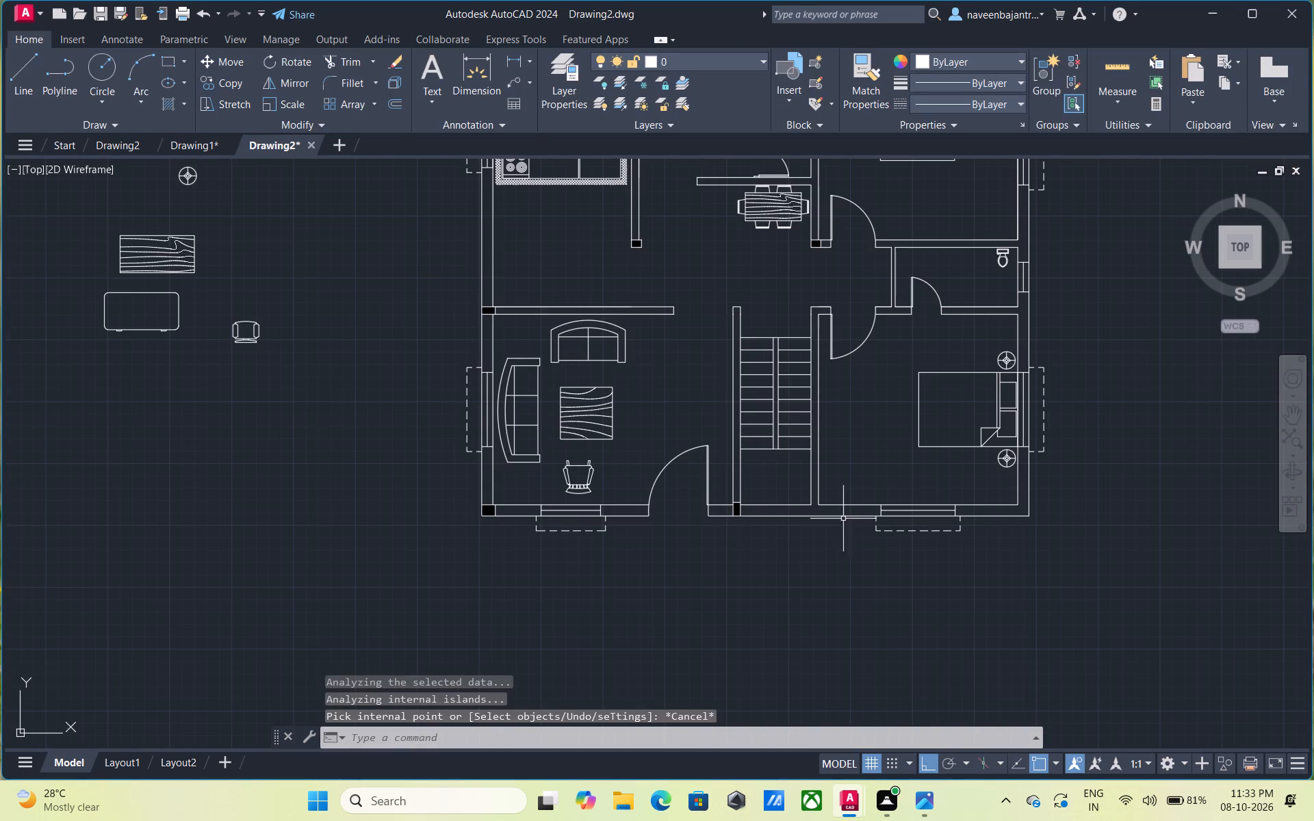
scroll(810, 497, up, 3)
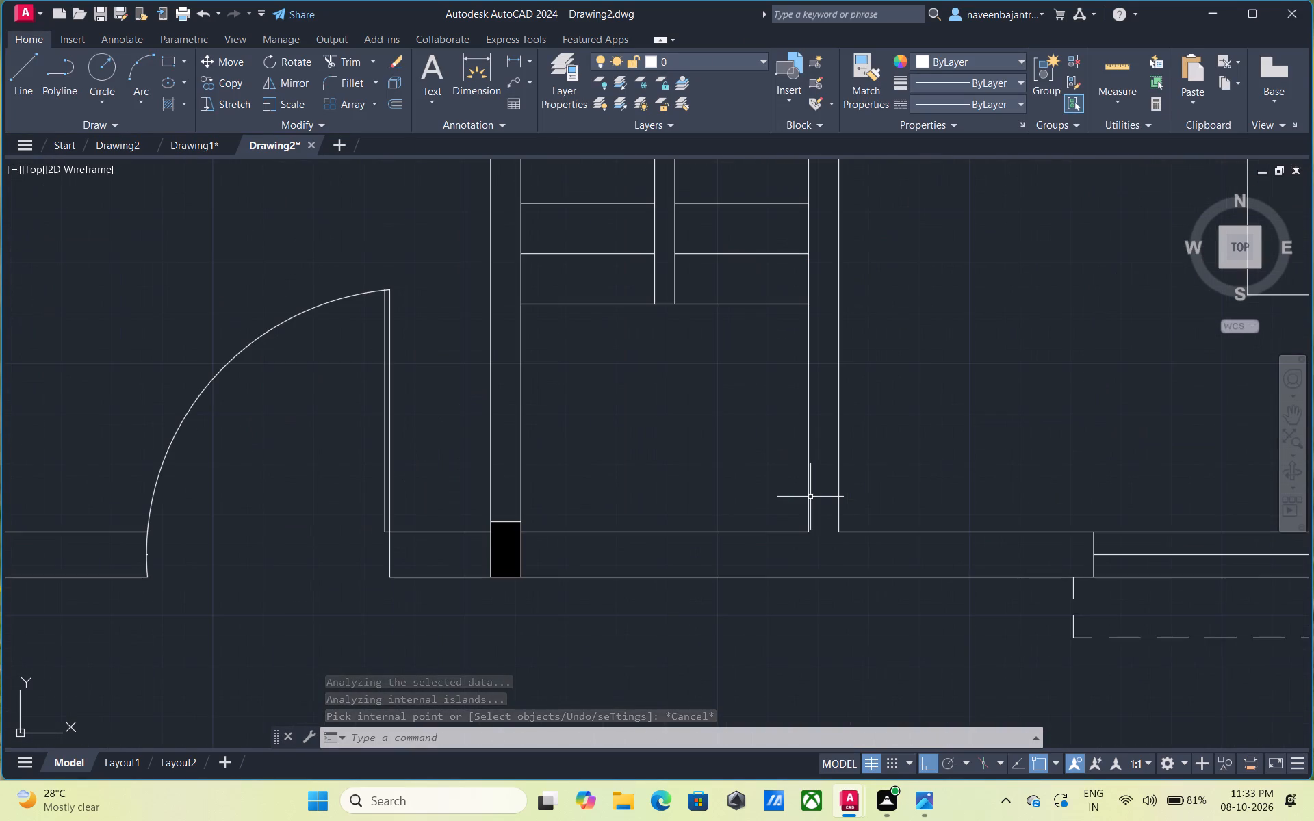
key(Escape)
text(l)
key(space)
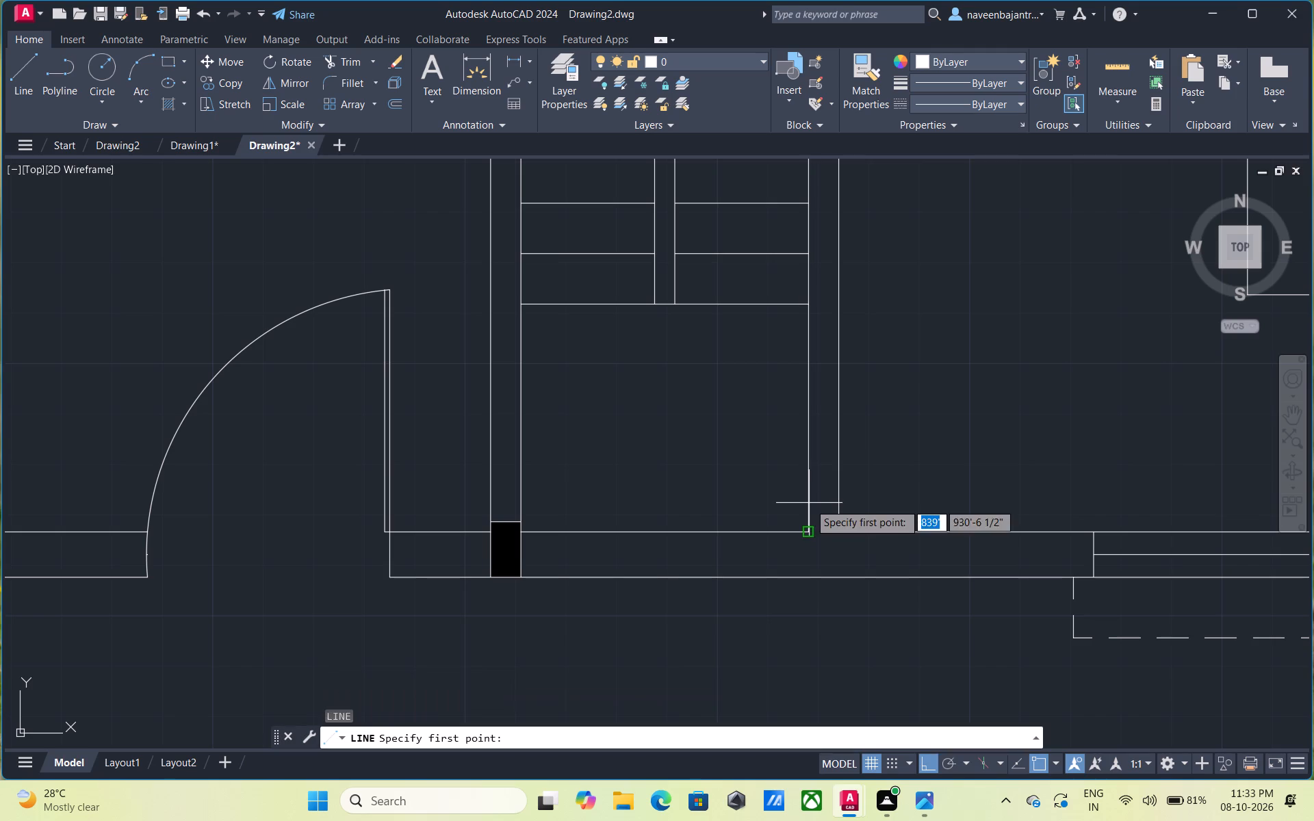
click(806, 538)
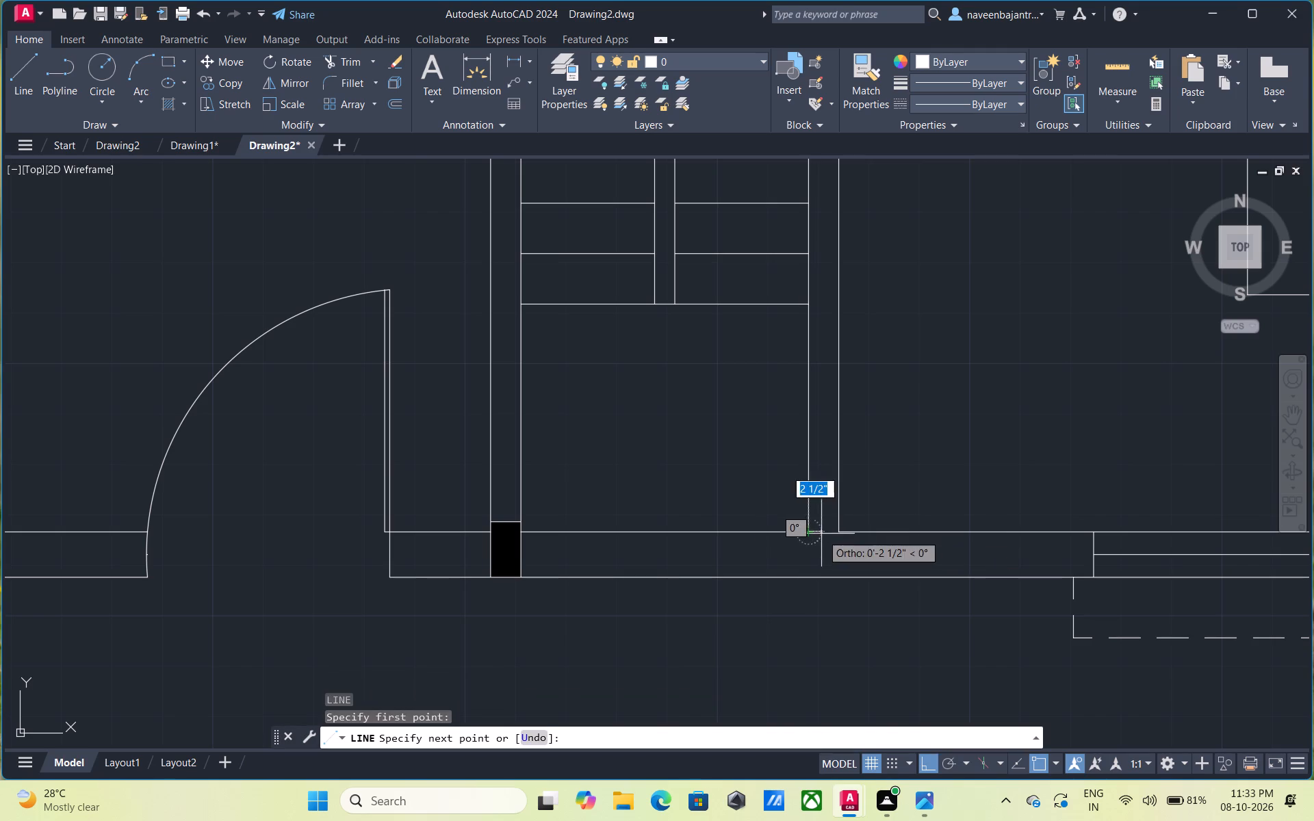
click(834, 532)
key(Escape)
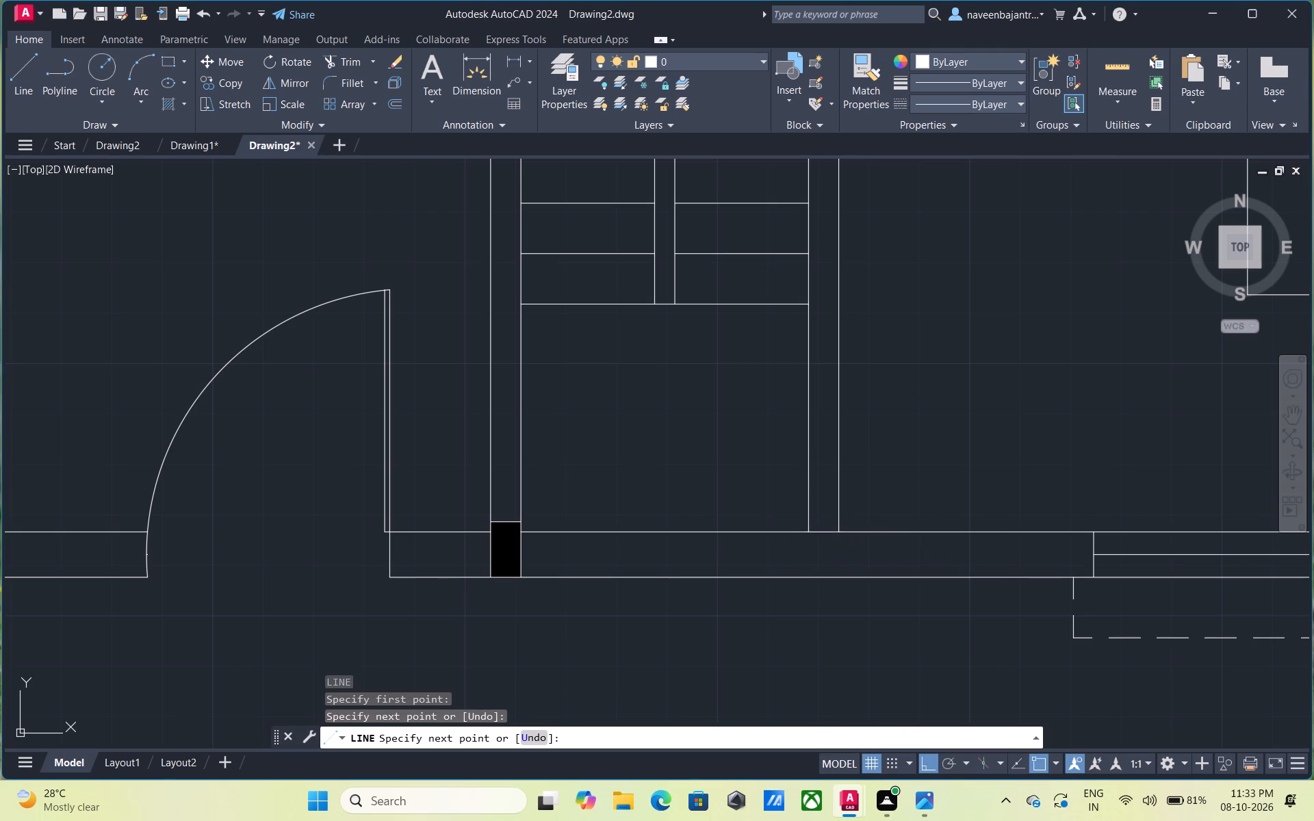
Offset the short line across the staircase's east wall 2" northward and trim away the original at the south wall's inner face.
key(o)
key(space)
key(space)
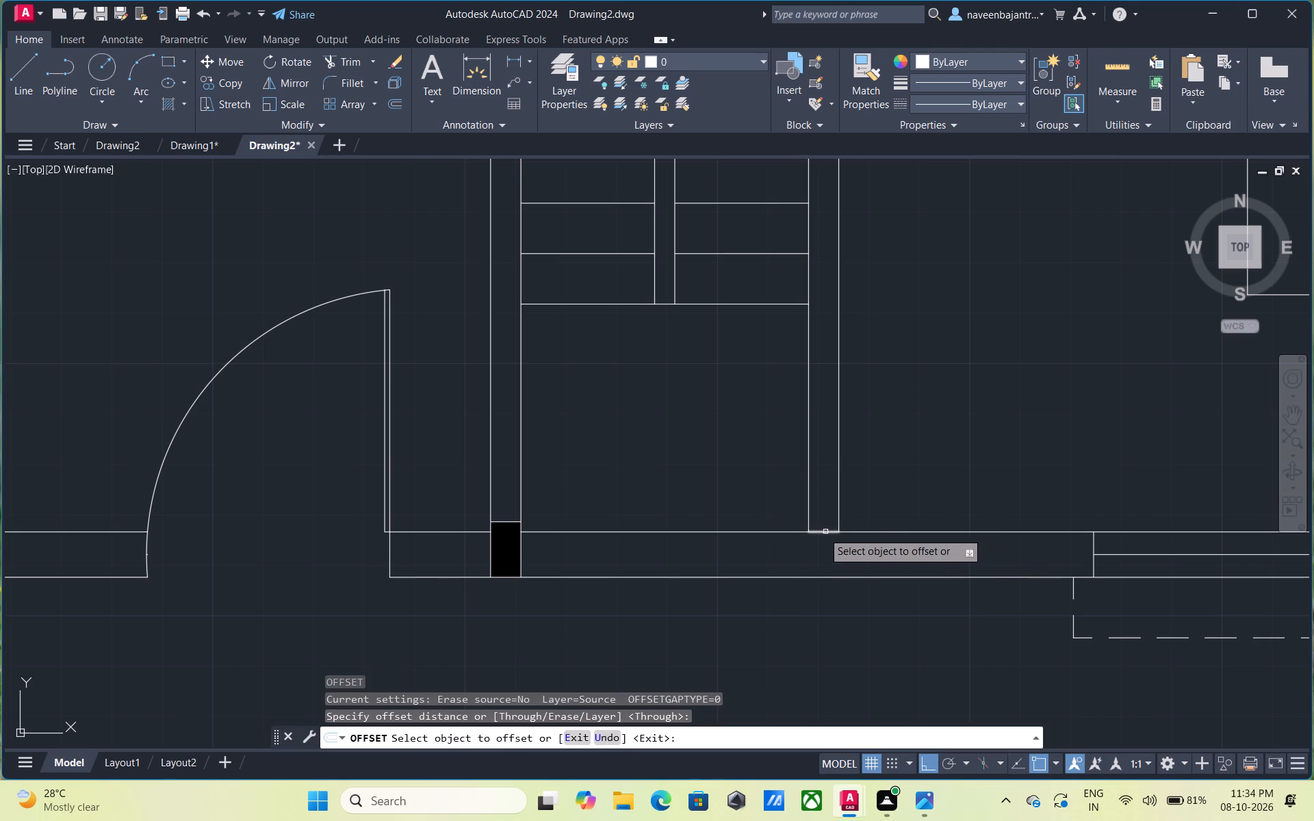
click(822, 531)
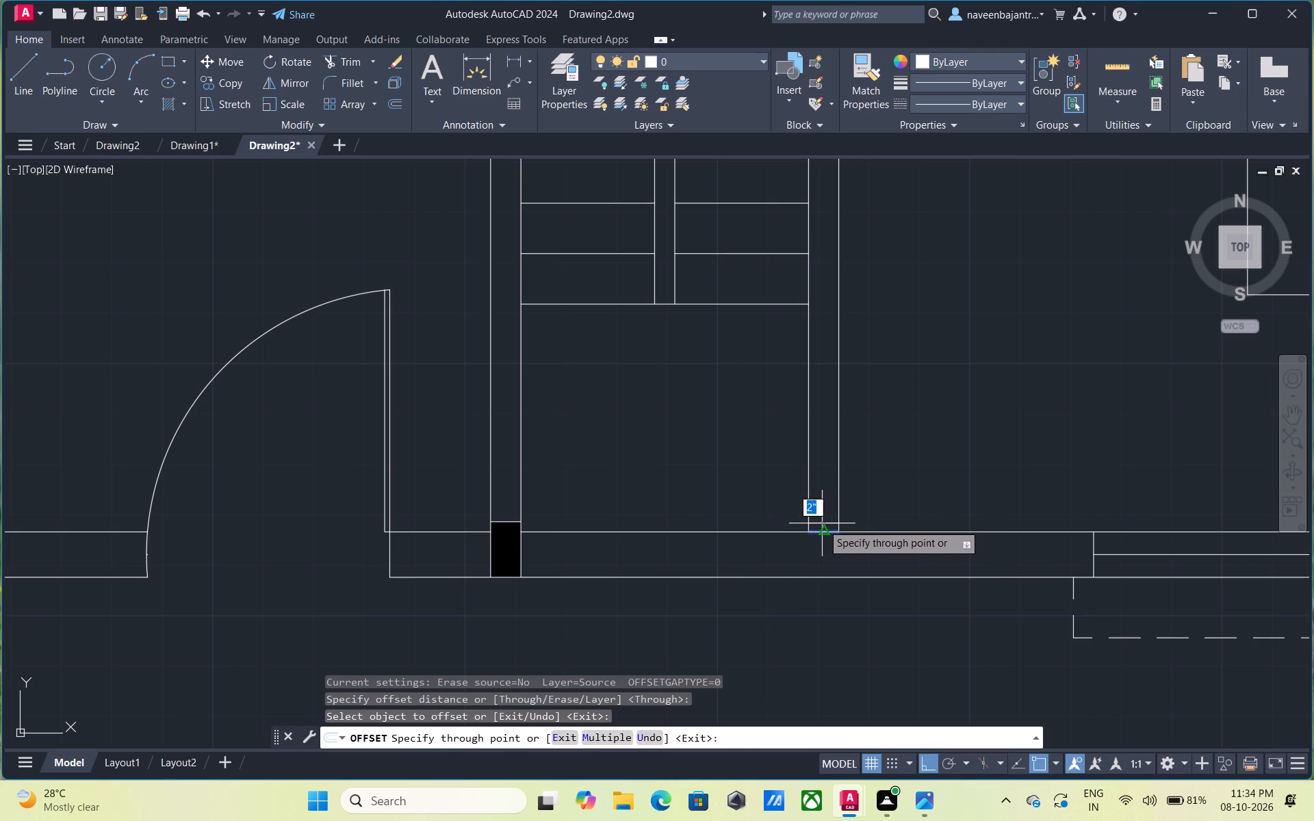
key(2)
key(shift+quotedbl)
key(Return)
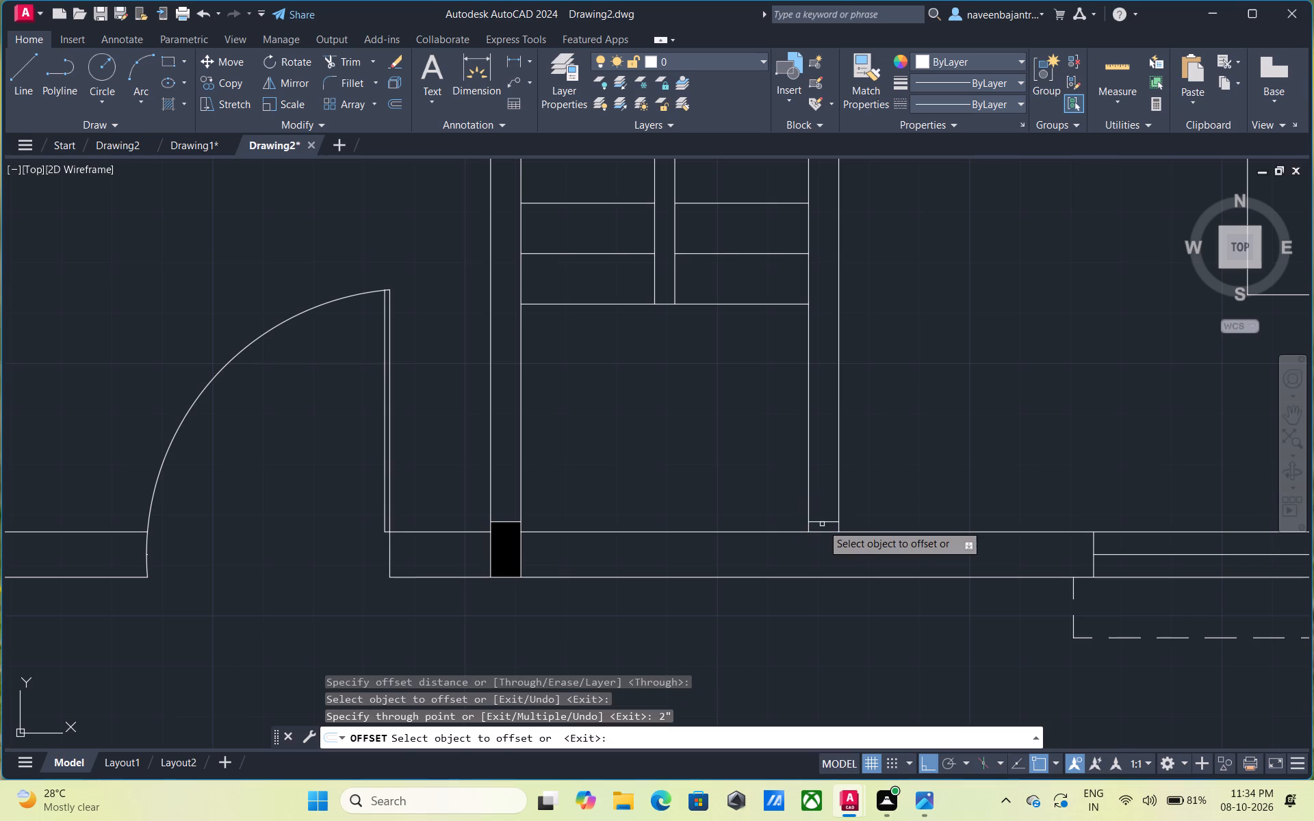
key(Escape)
text(tr)
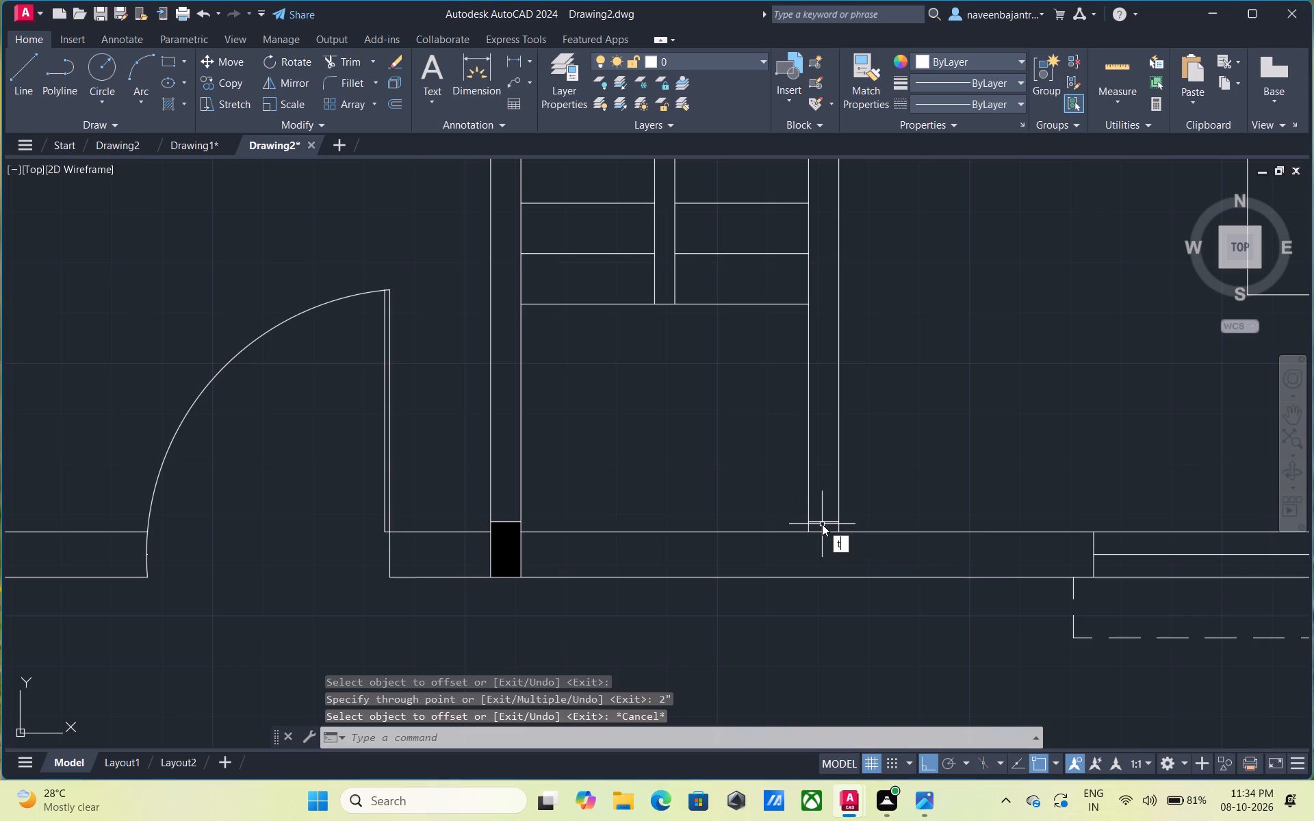
key(space)
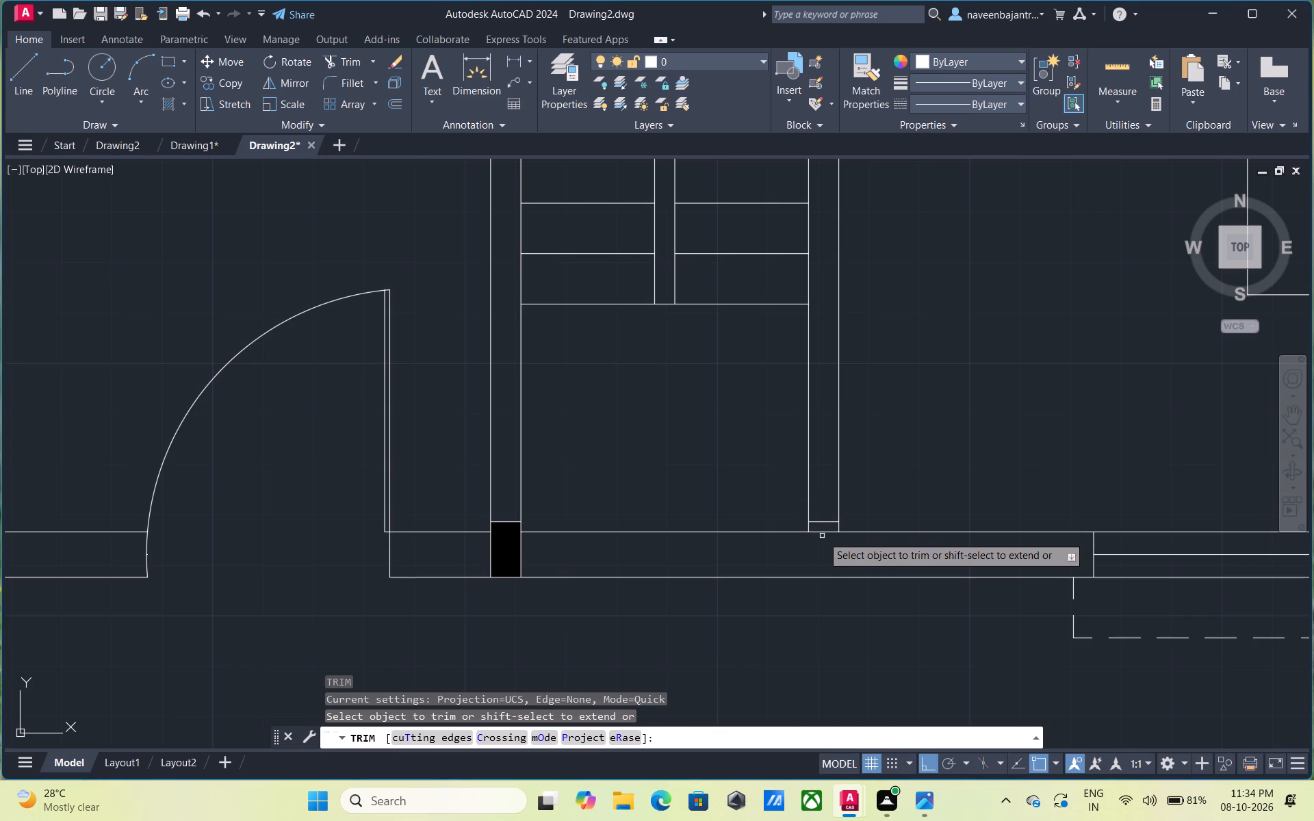
click(822, 533)
key(Escape)
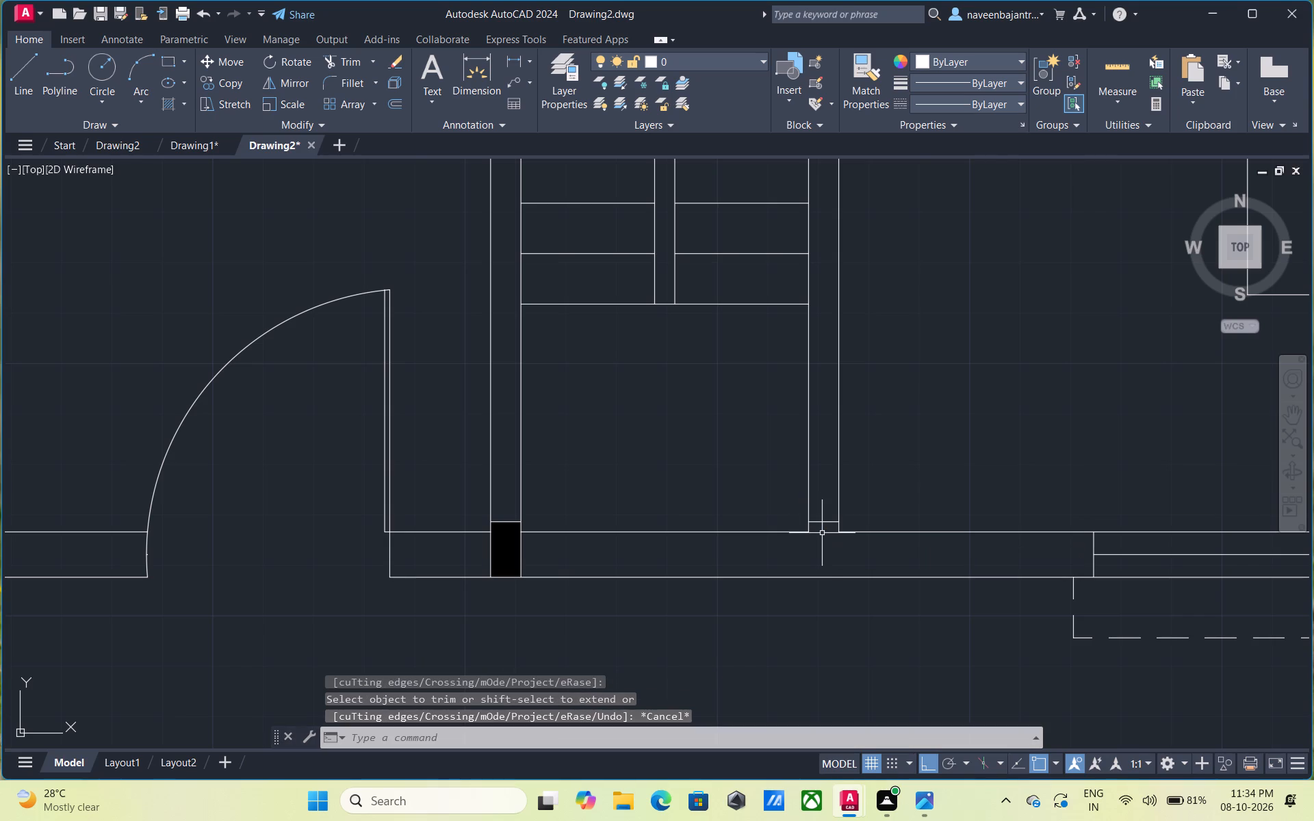
Draw two vertical lines from the staircase east wall's two faces southward past the south wall's outer face.
text(l)
key(space)
click(812, 530)
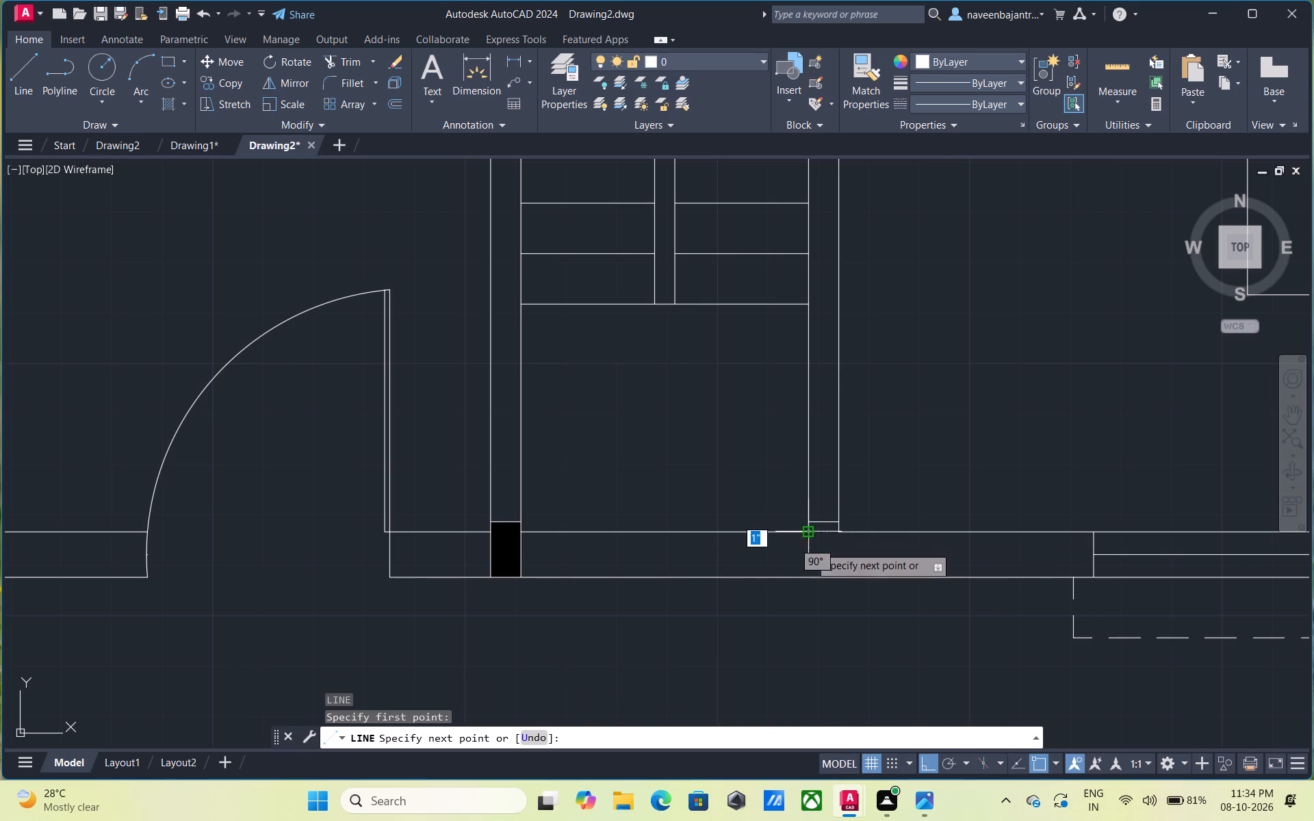
click(805, 608)
key(Escape)
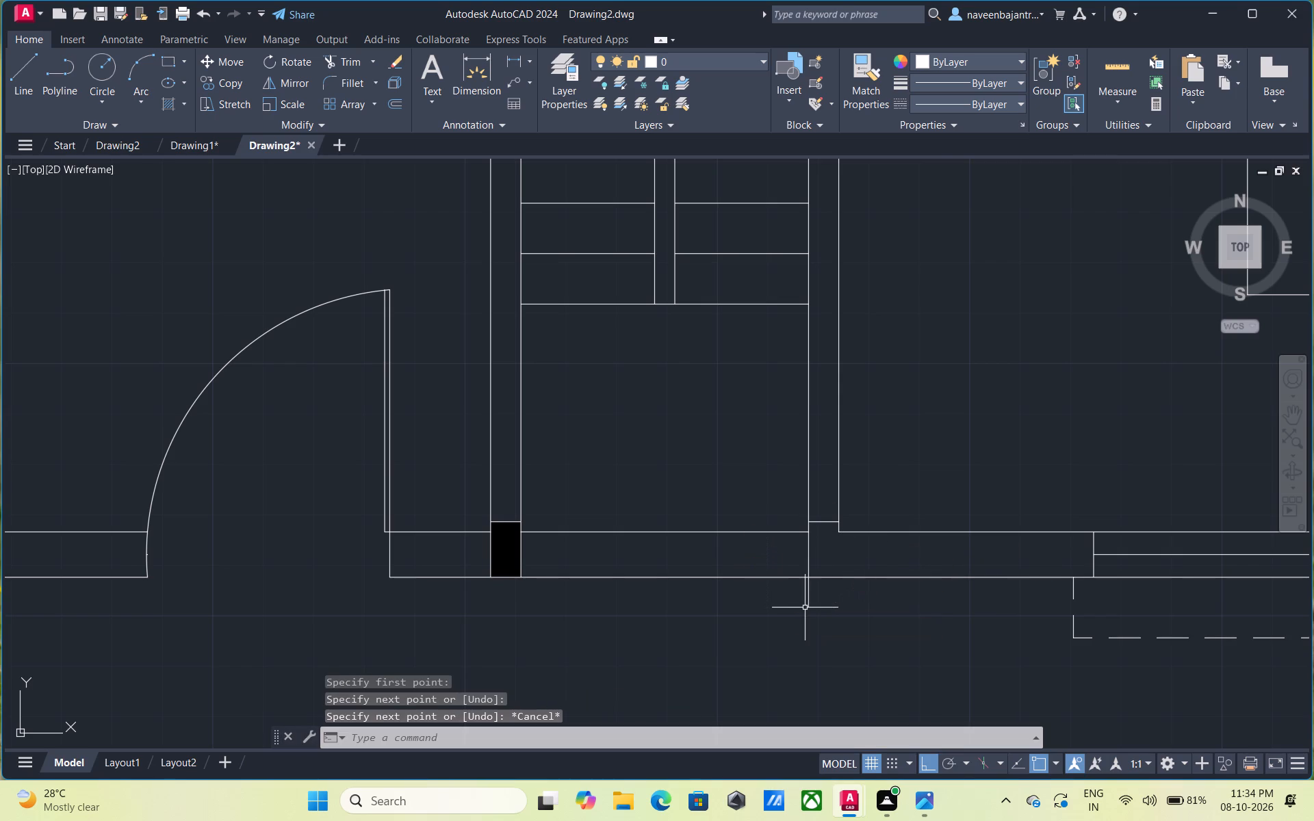
key(l)
key(space)
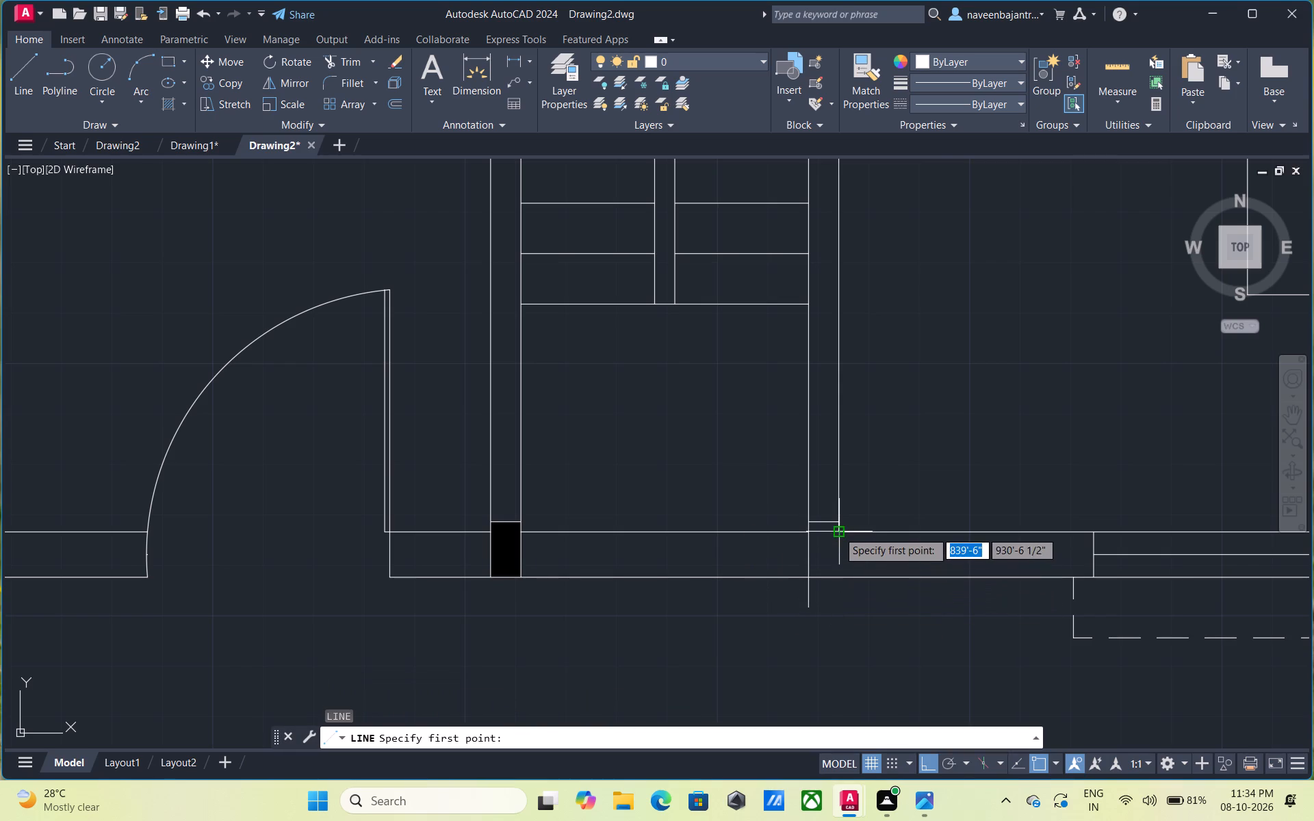
click(838, 531)
click(838, 602)
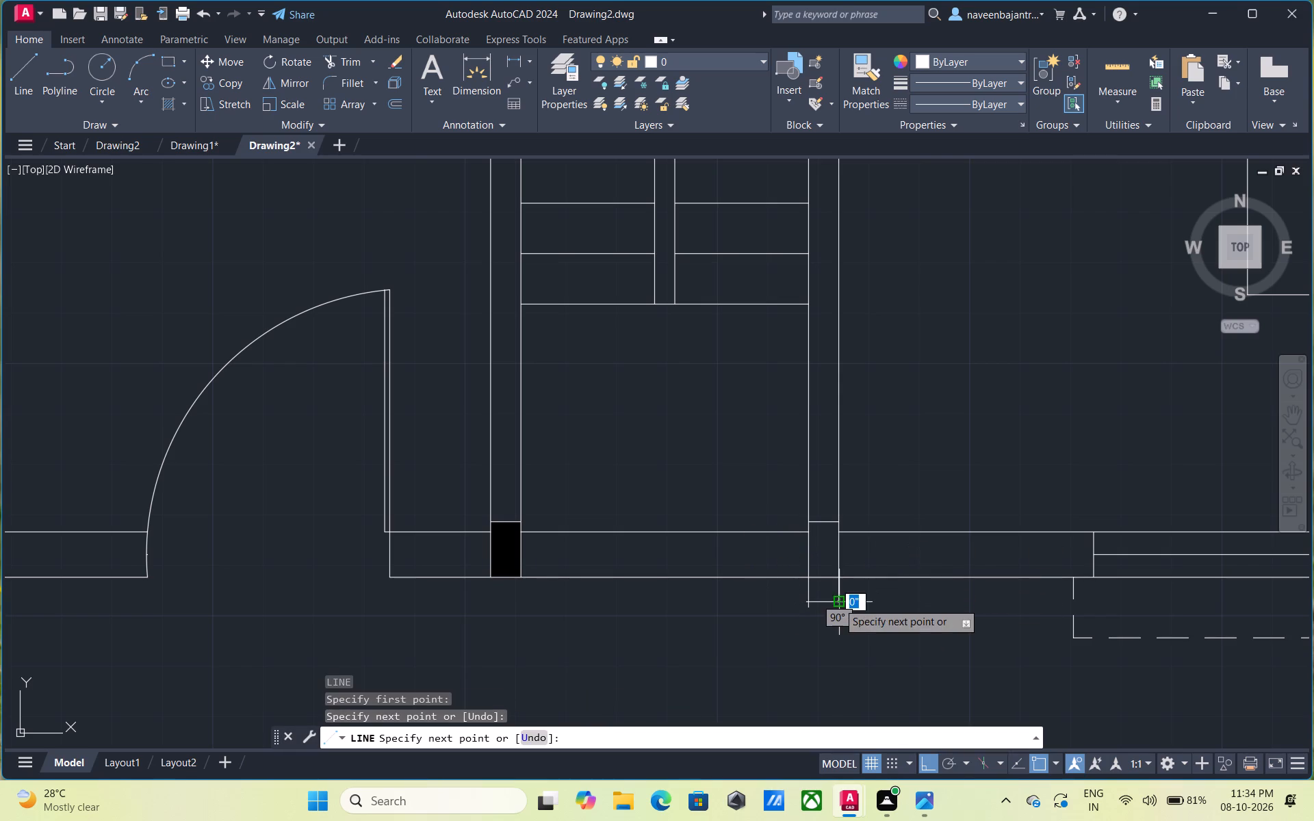
key(Escape)
Trim both vertical lines' overhangs beyond the south wall's outer face.
key(t)
key(r)
key(space)
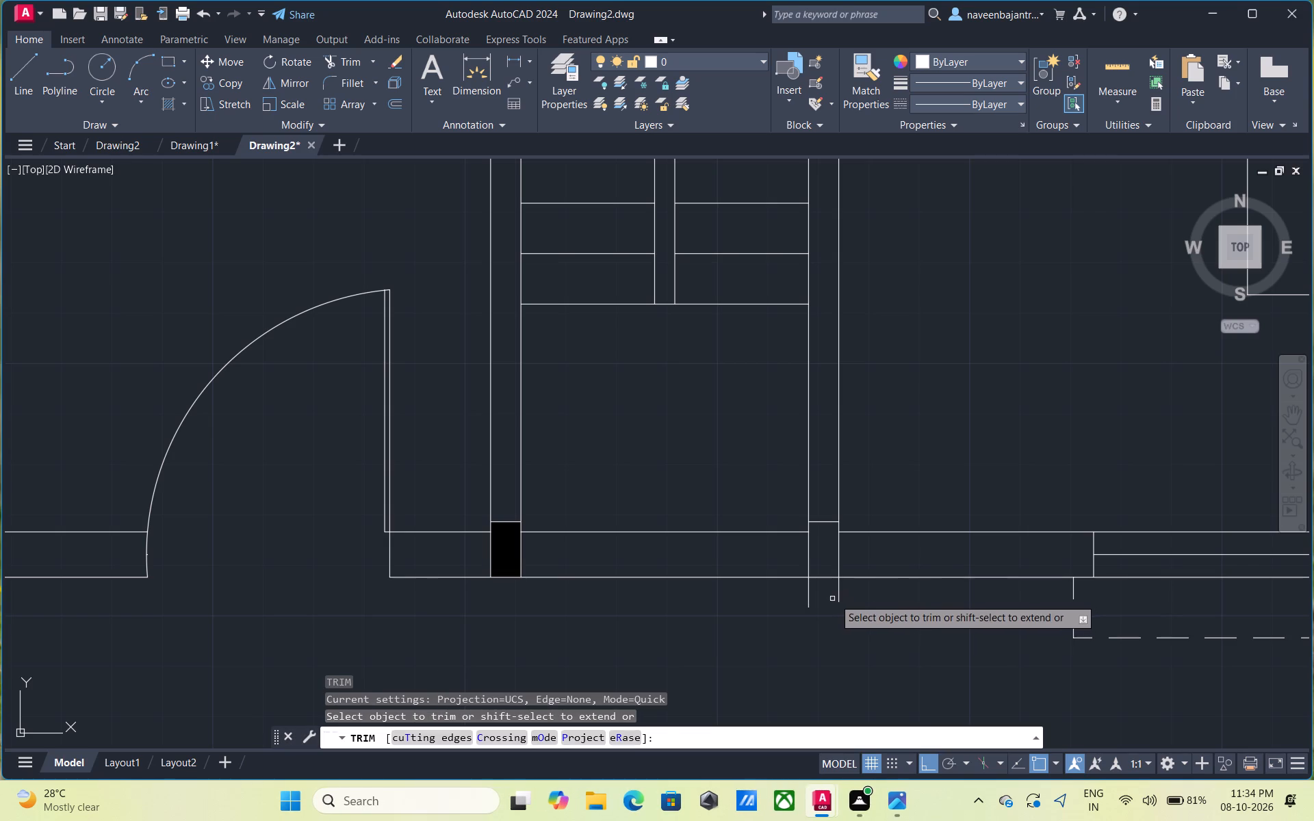
click(838, 592)
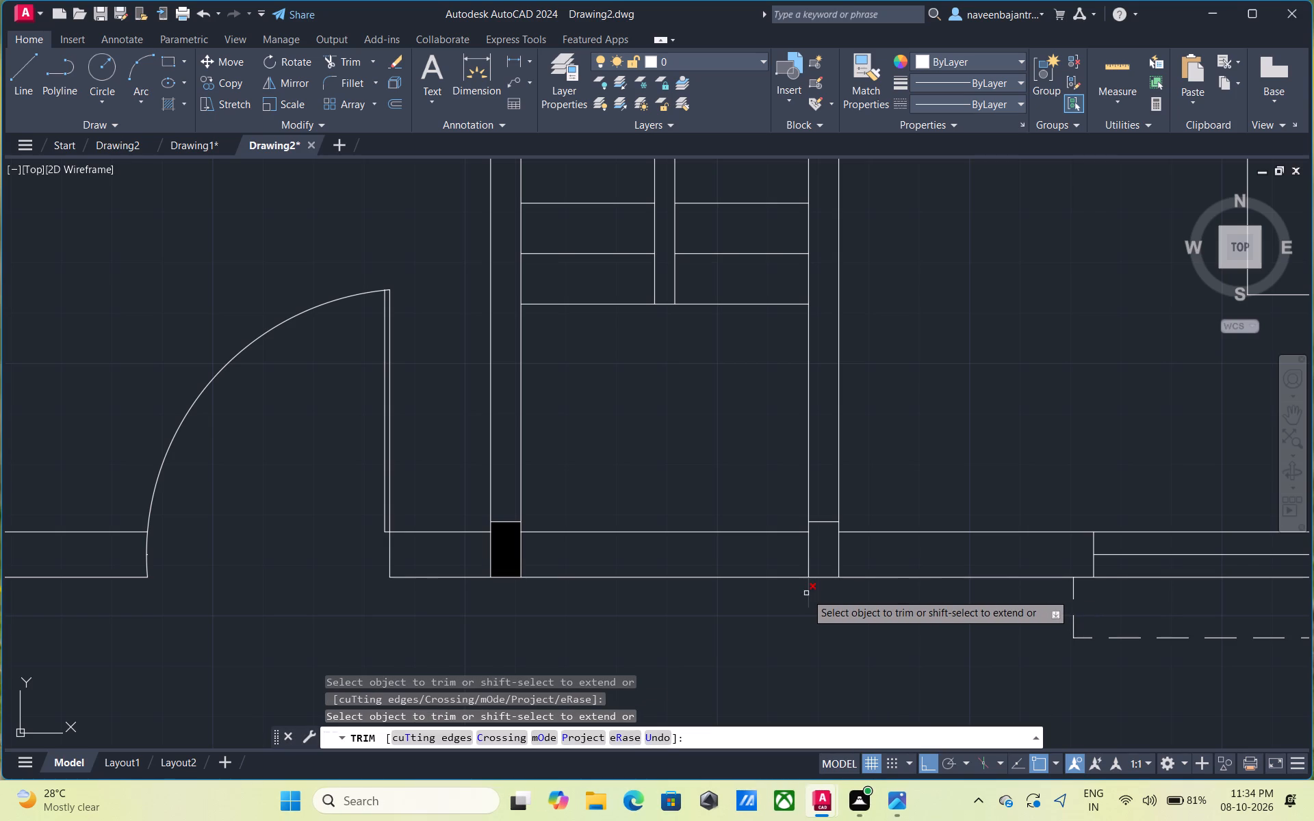
click(806, 593)
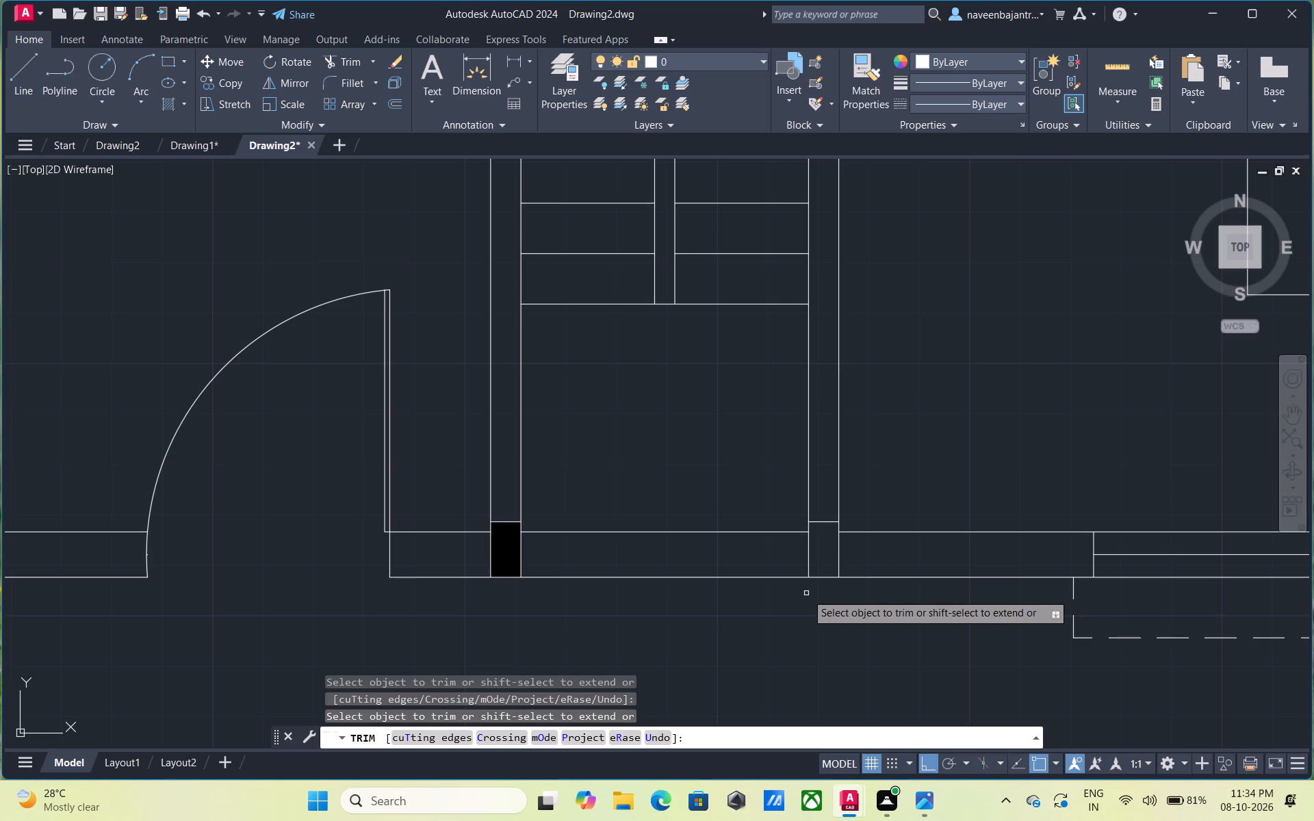
key(Escape)
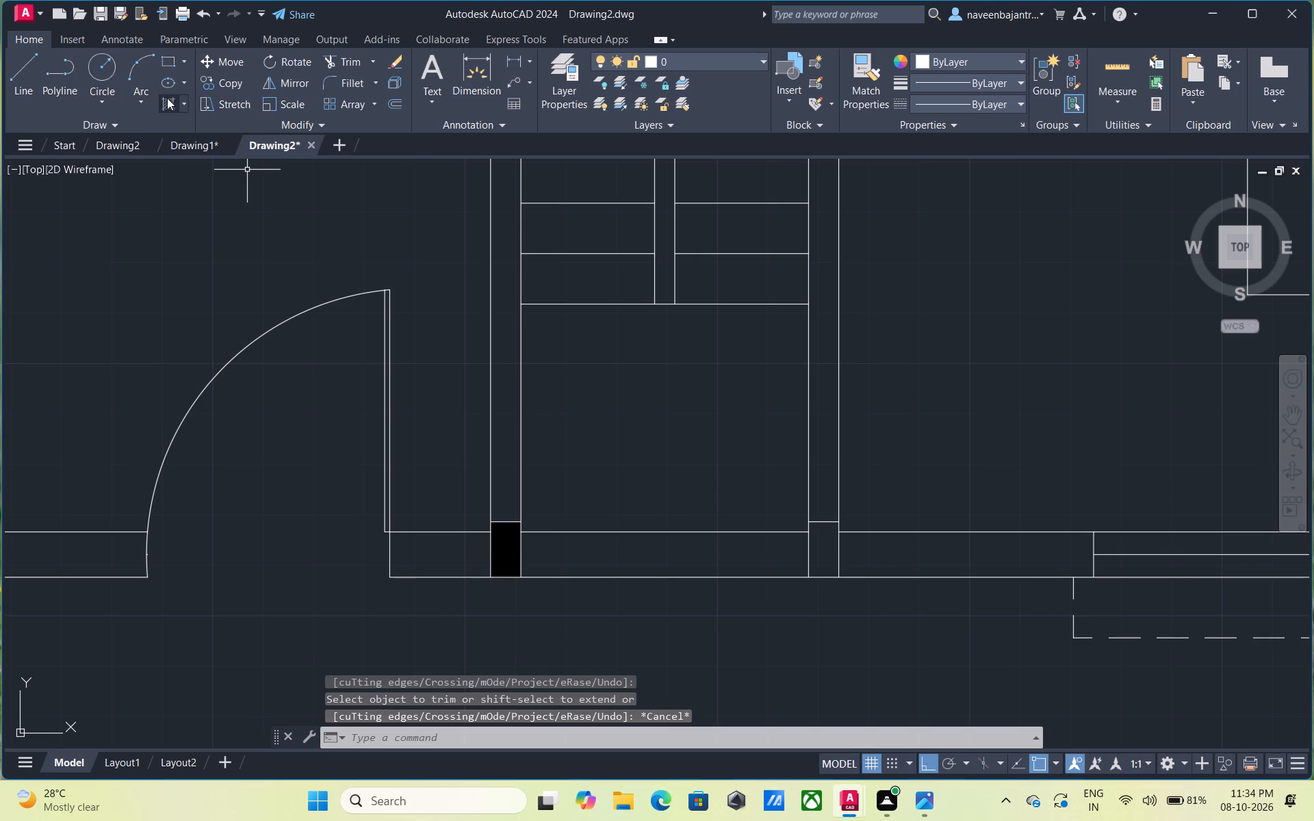
Fill the column outline where the staircase's east wall meets the south wall with a solid black hatch.
click(181, 100)
click(165, 109)
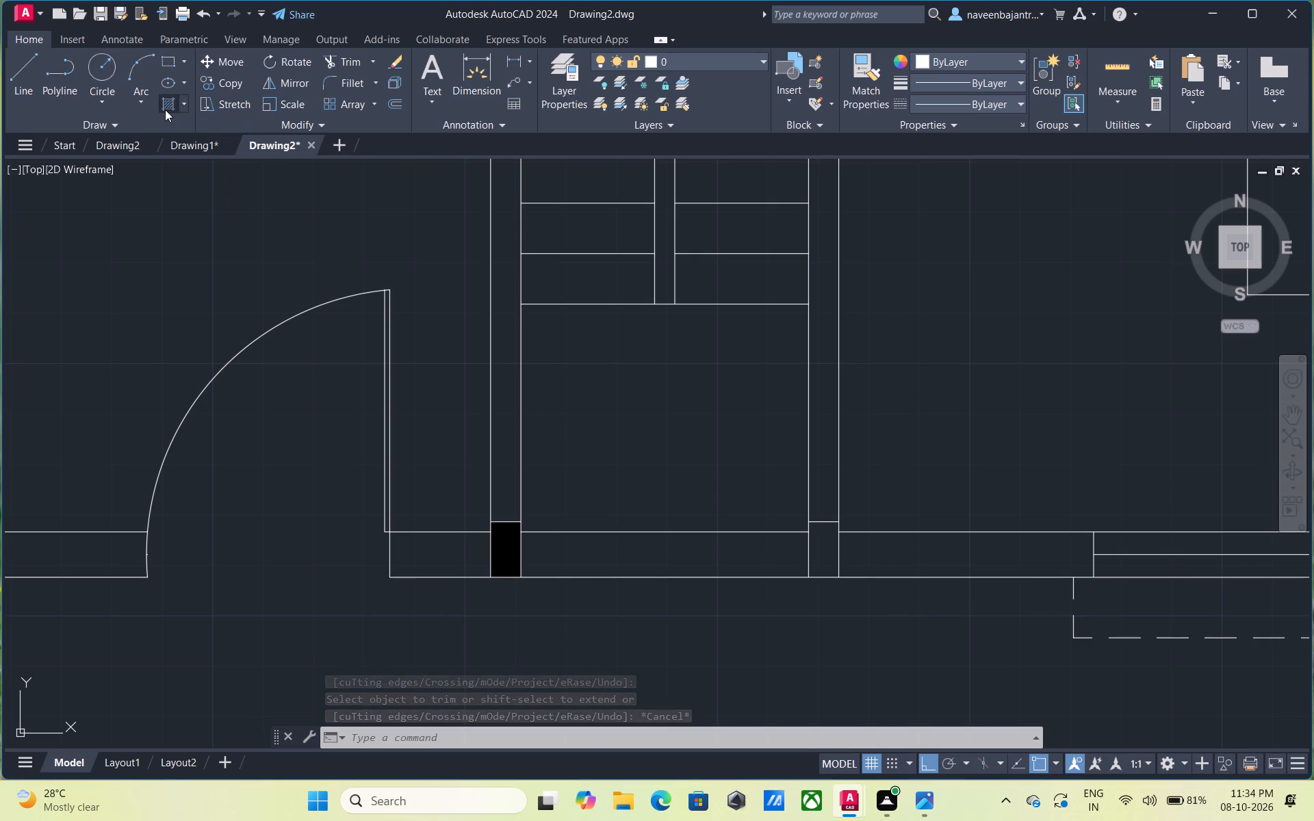
click(163, 82)
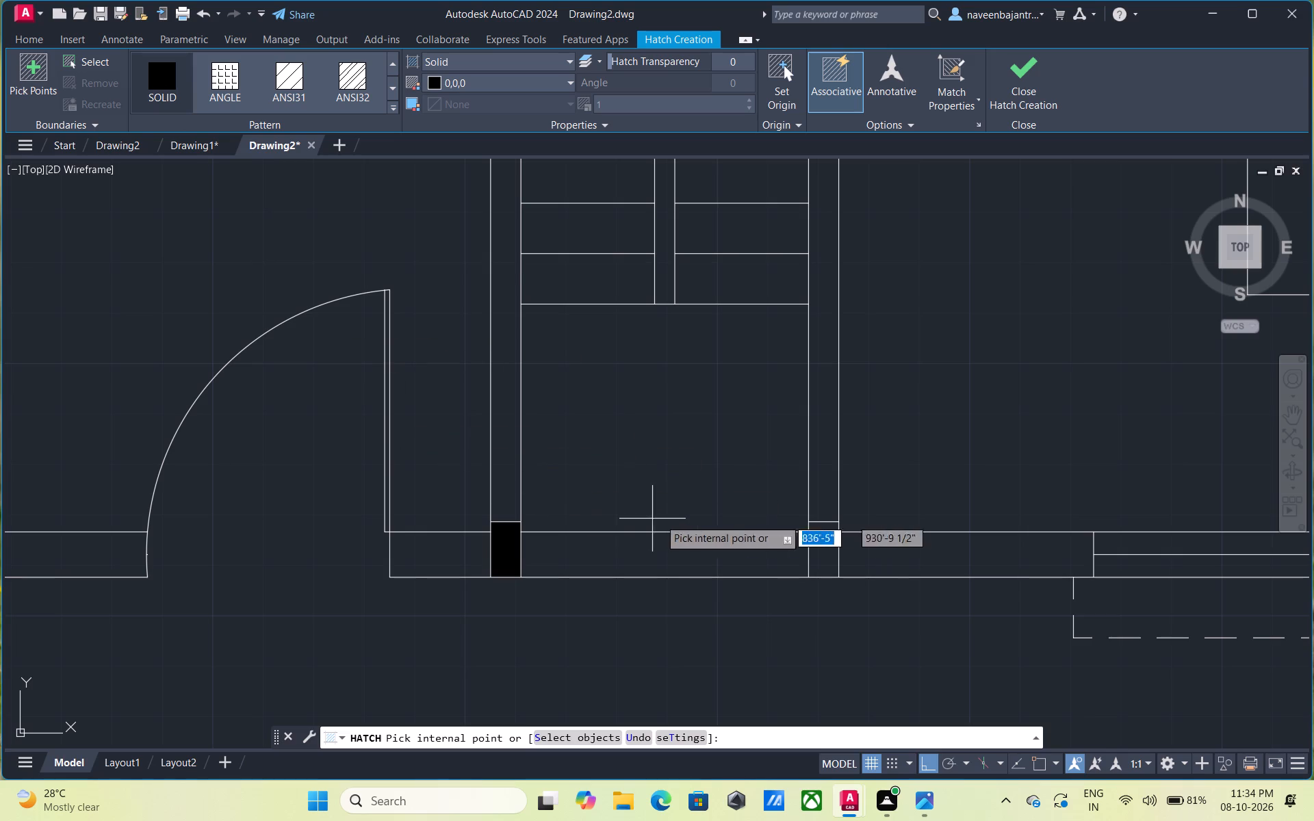
click(834, 546)
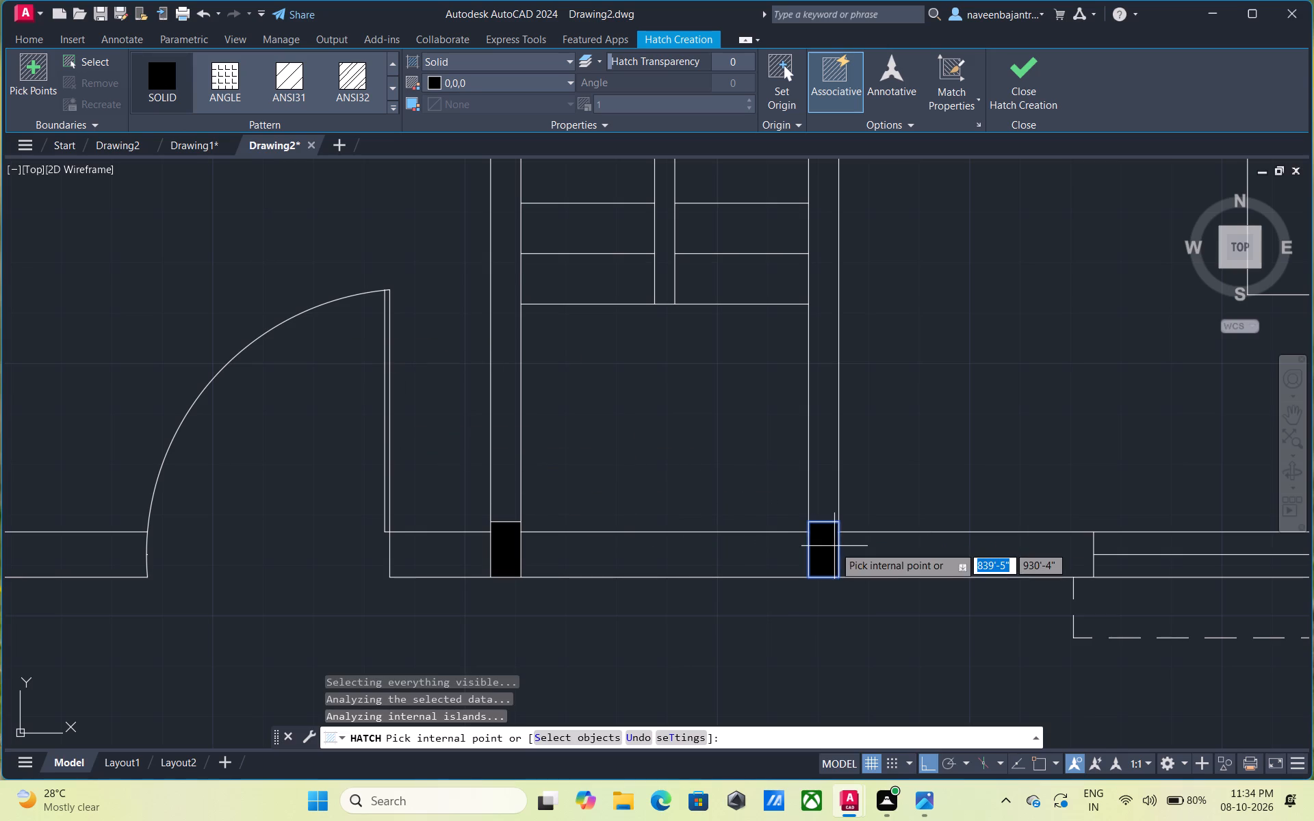
key(Escape)
Draw a vertical line from the house's southeast inner wall corner southward across the south wall, trimming its overhang at the outer face.
scroll(845, 566, down, 2)
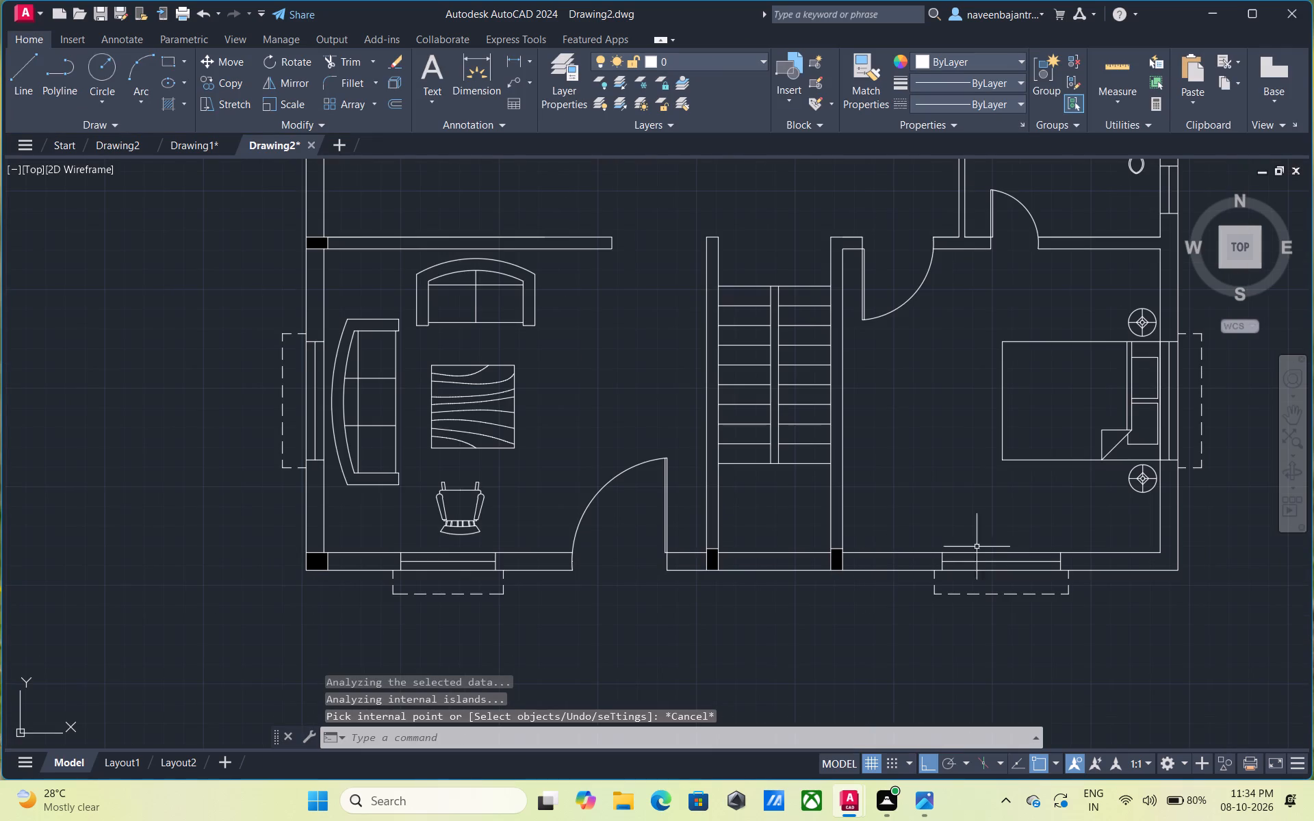
middle_drag(992, 486, 749, 519)
middle_click(749, 519)
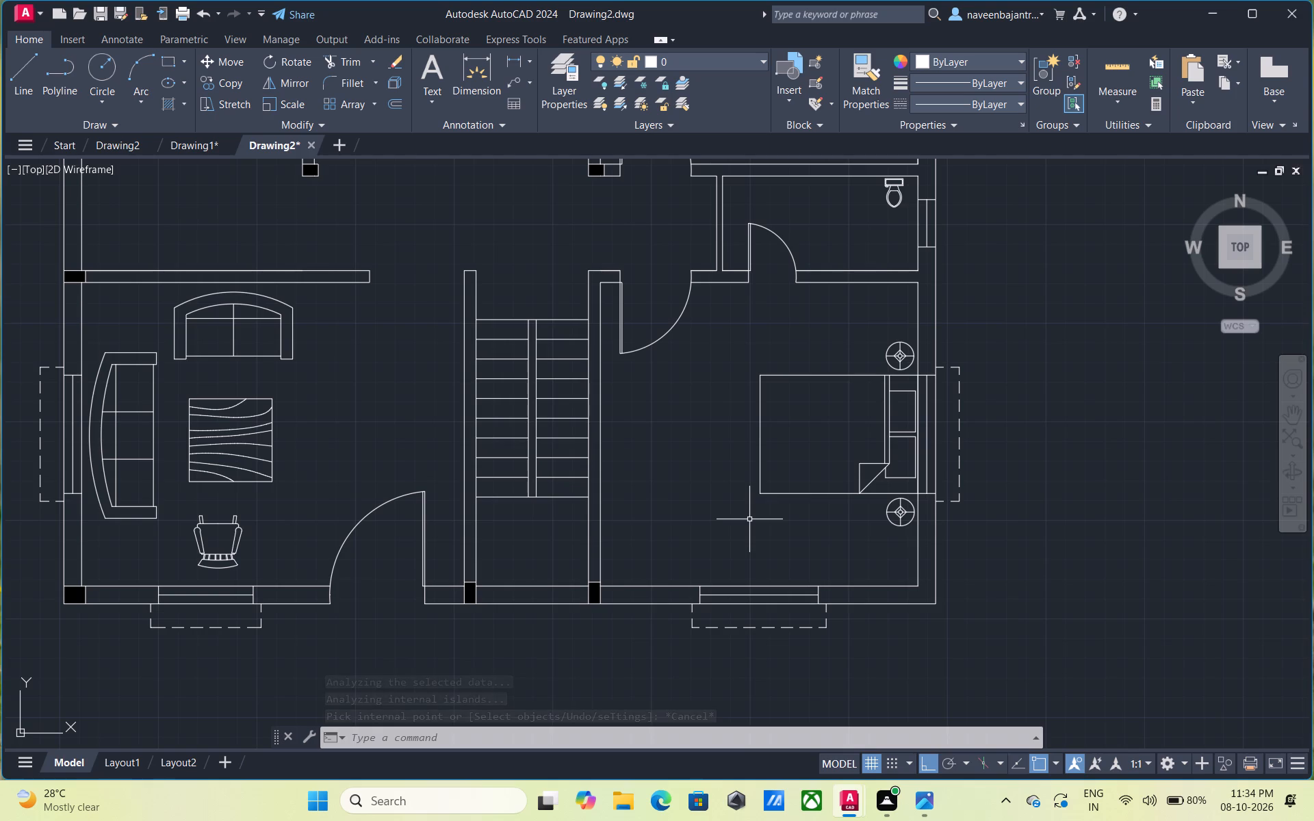
scroll(836, 538, up, 1)
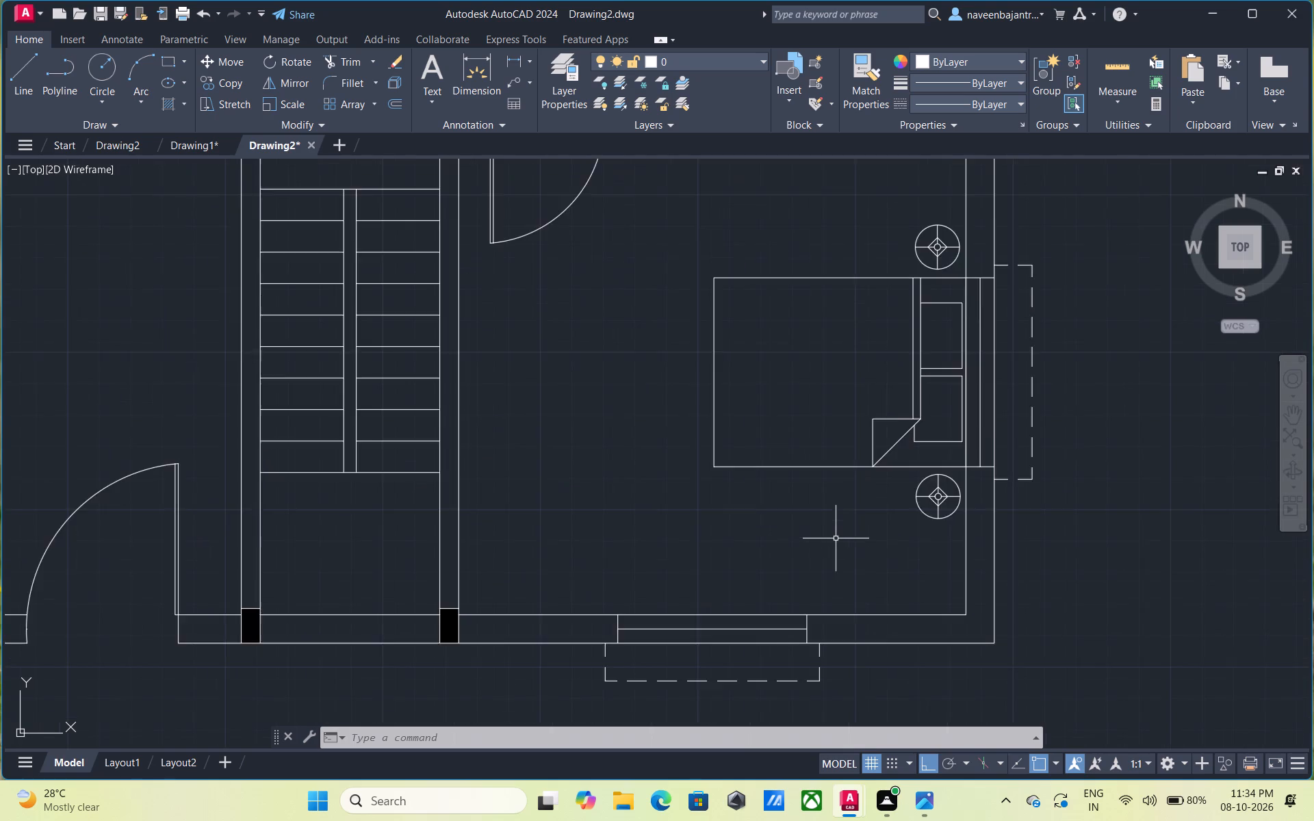
scroll(836, 538, up, 1)
middle_drag(877, 562, 625, 377)
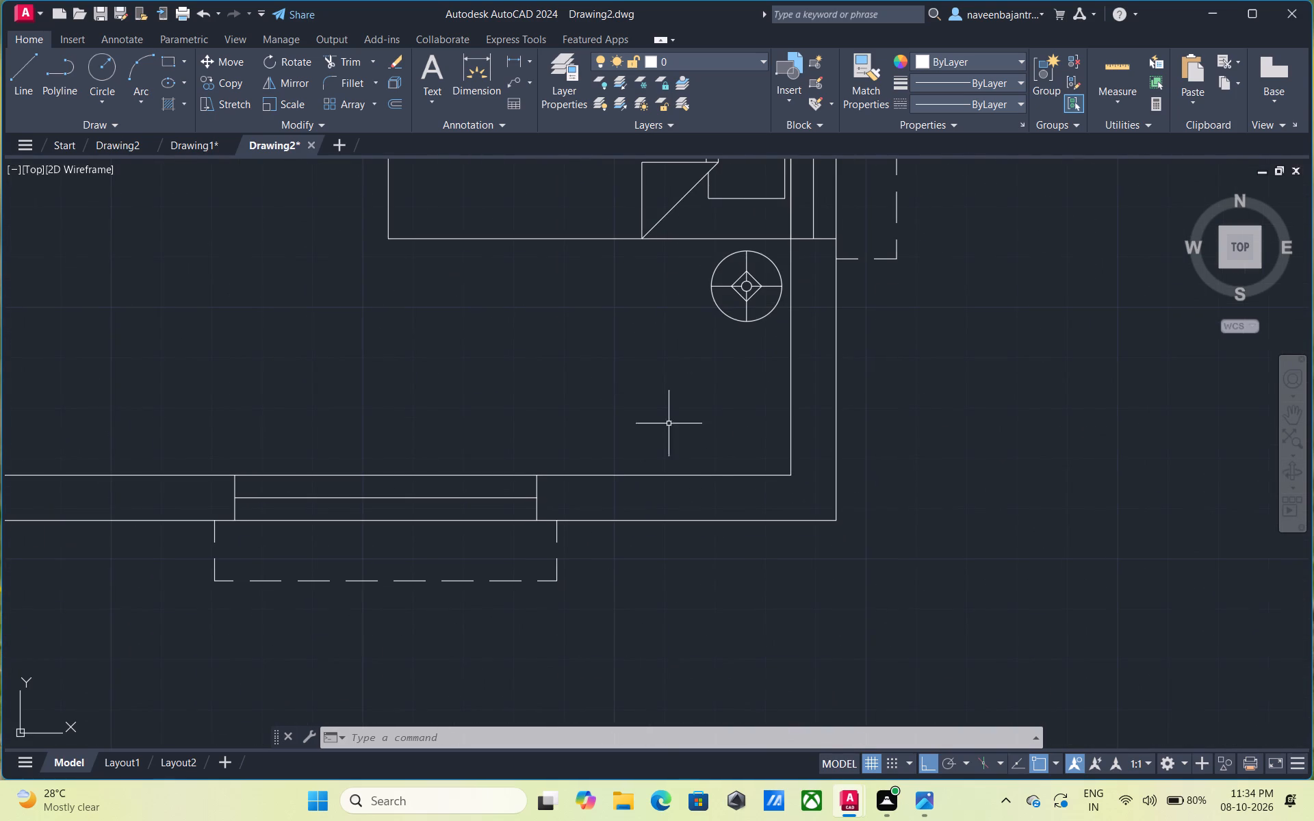
key(Escape)
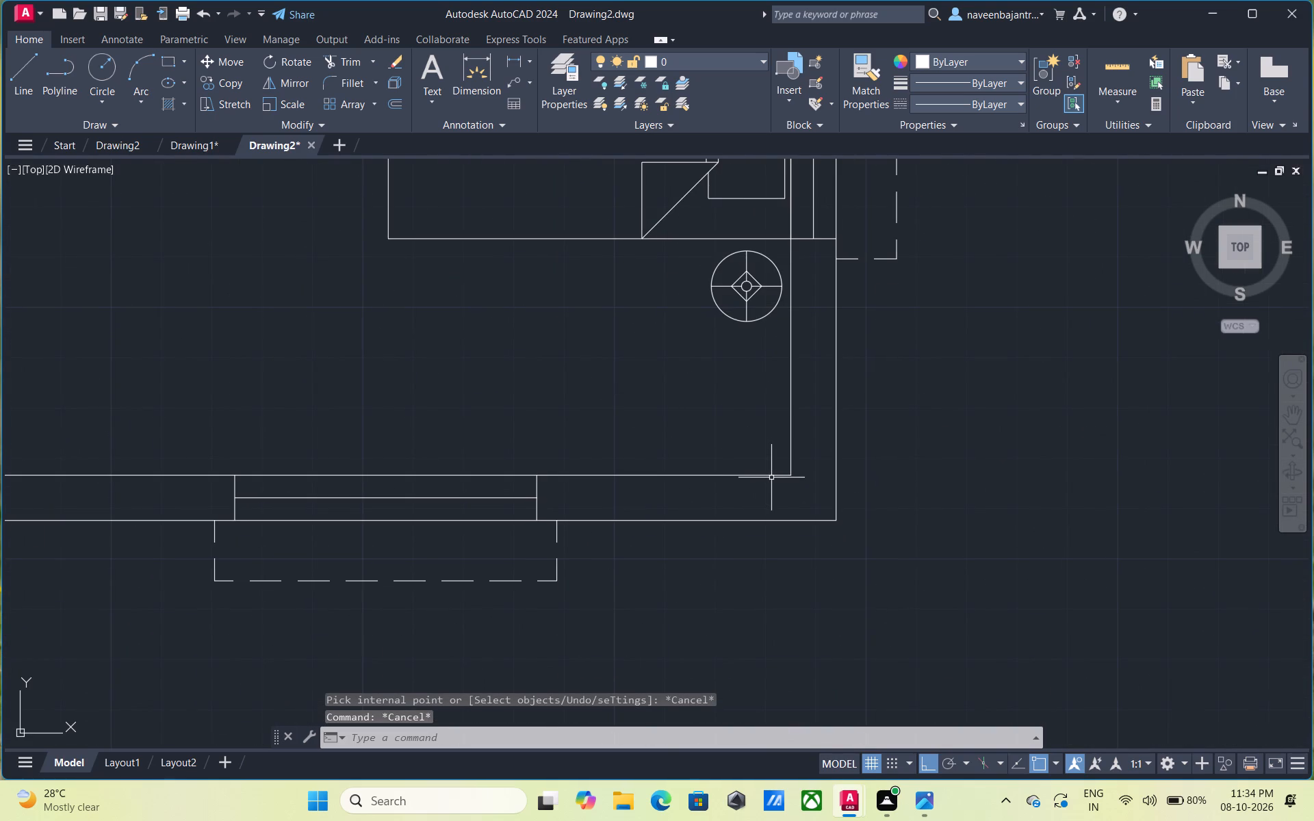
text(l)
key(space)
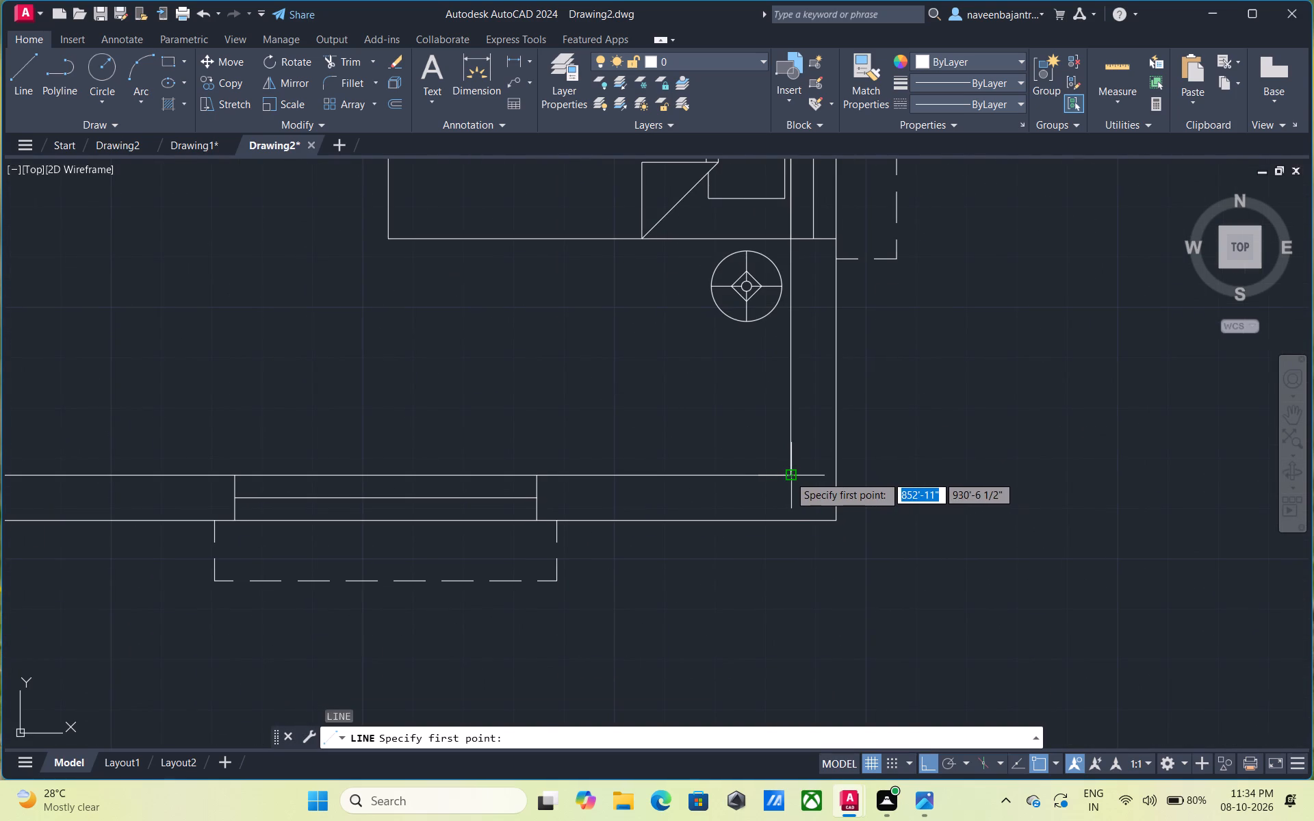
click(789, 475)
click(789, 548)
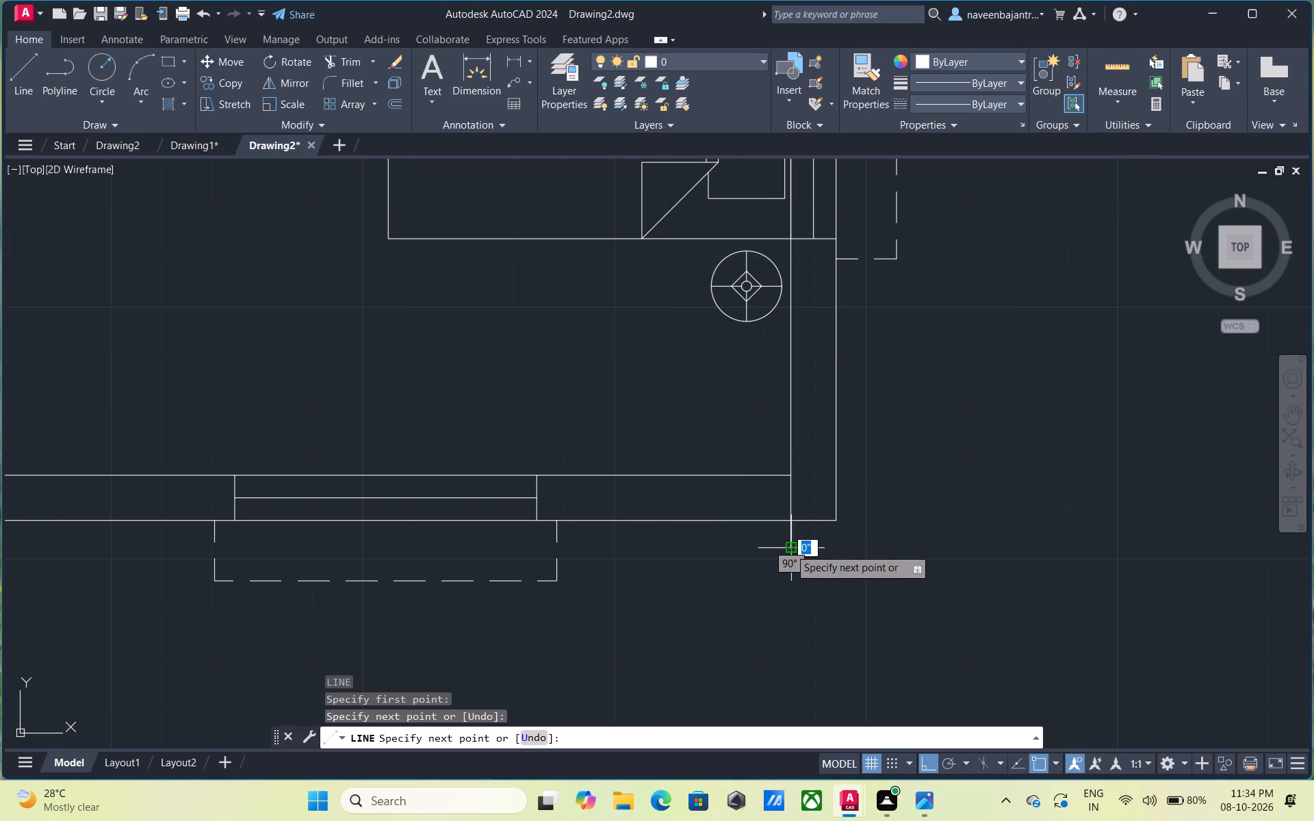
key(Escape)
text(tr)
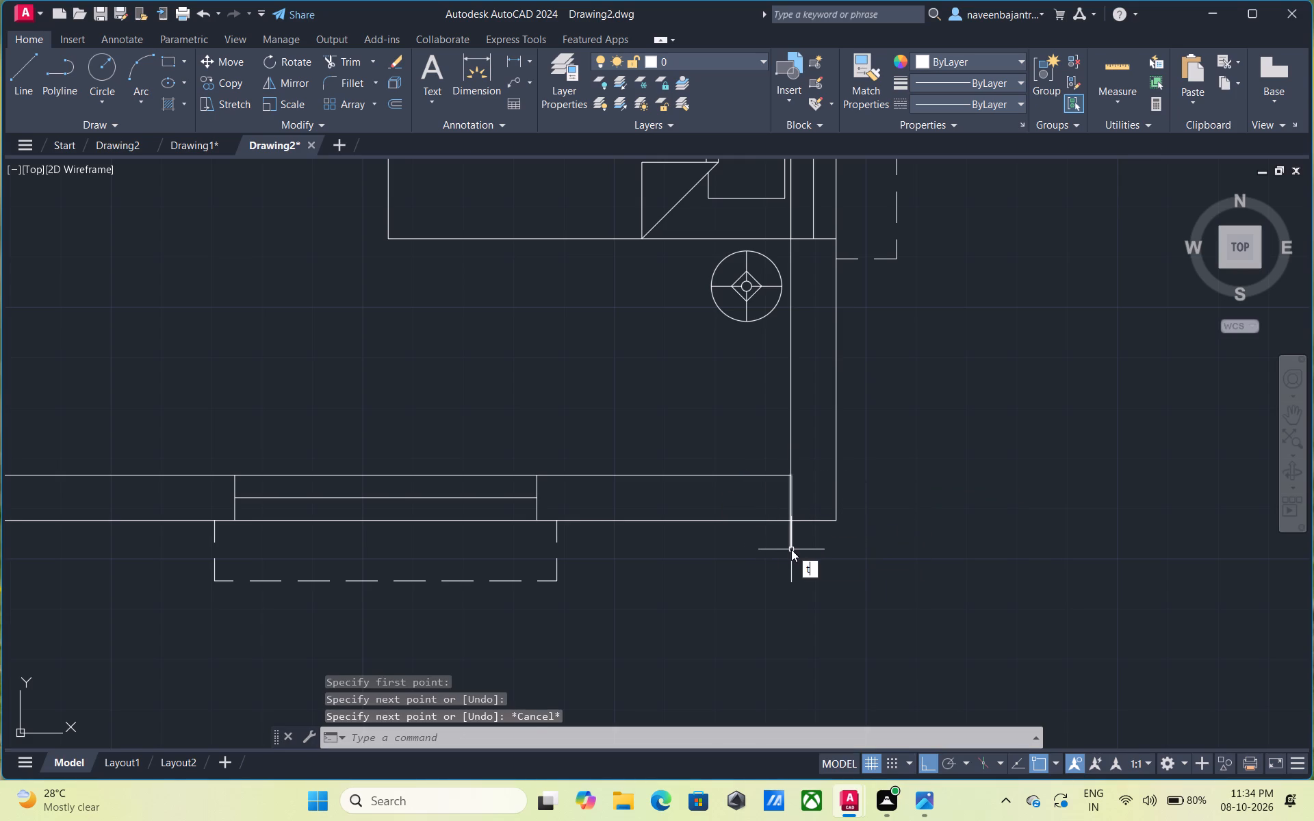
key(space)
click(790, 534)
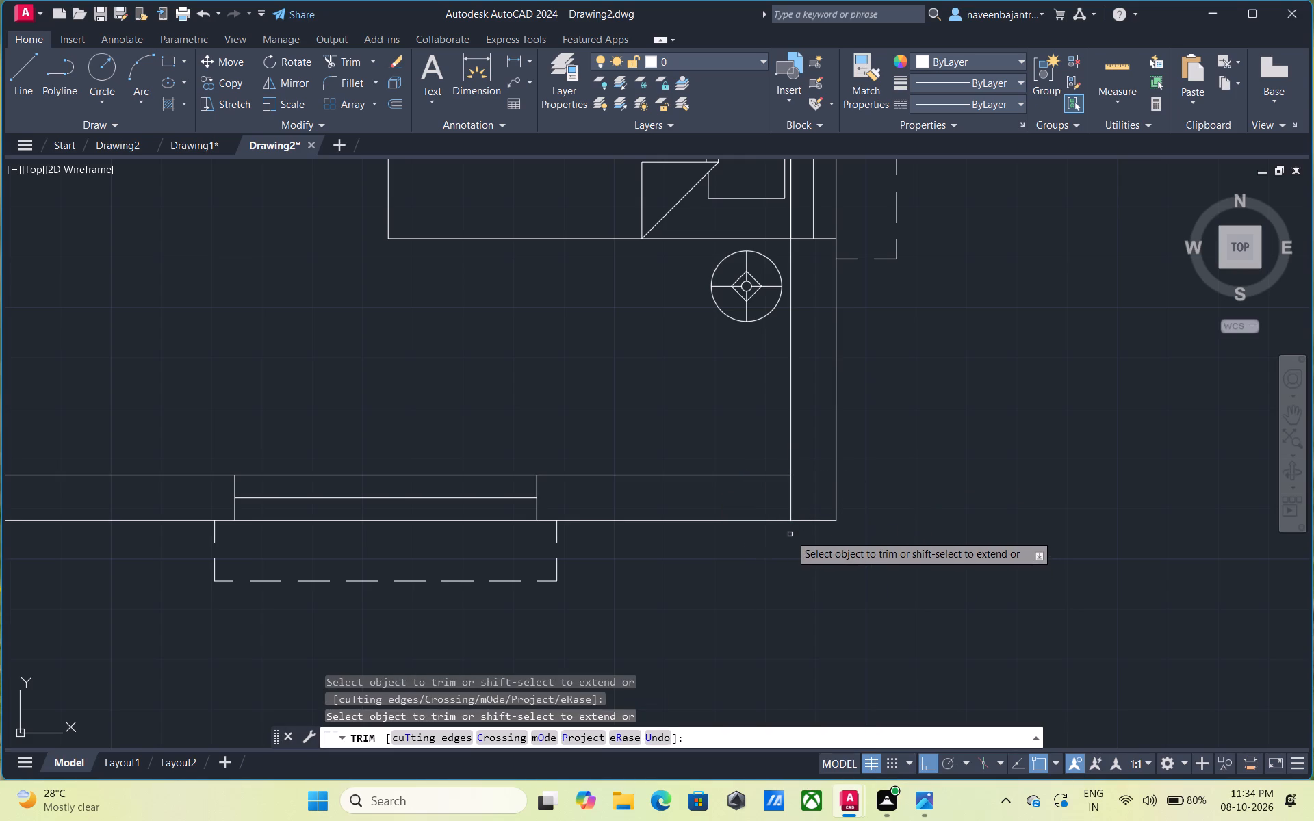
key(Escape)
Offset the vertical line at the southeast corner 2" westward and trim away the original.
text(o)
key(space)
key(space)
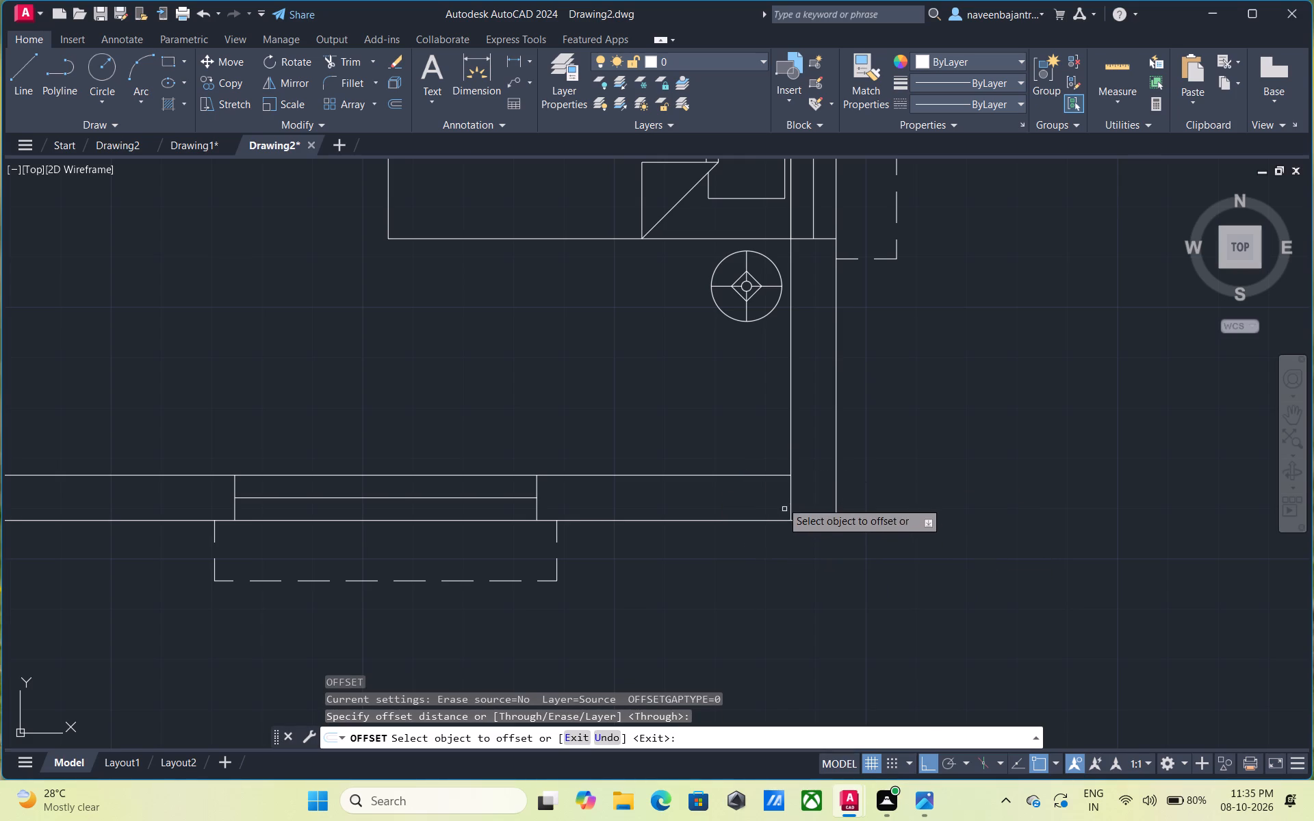
click(792, 496)
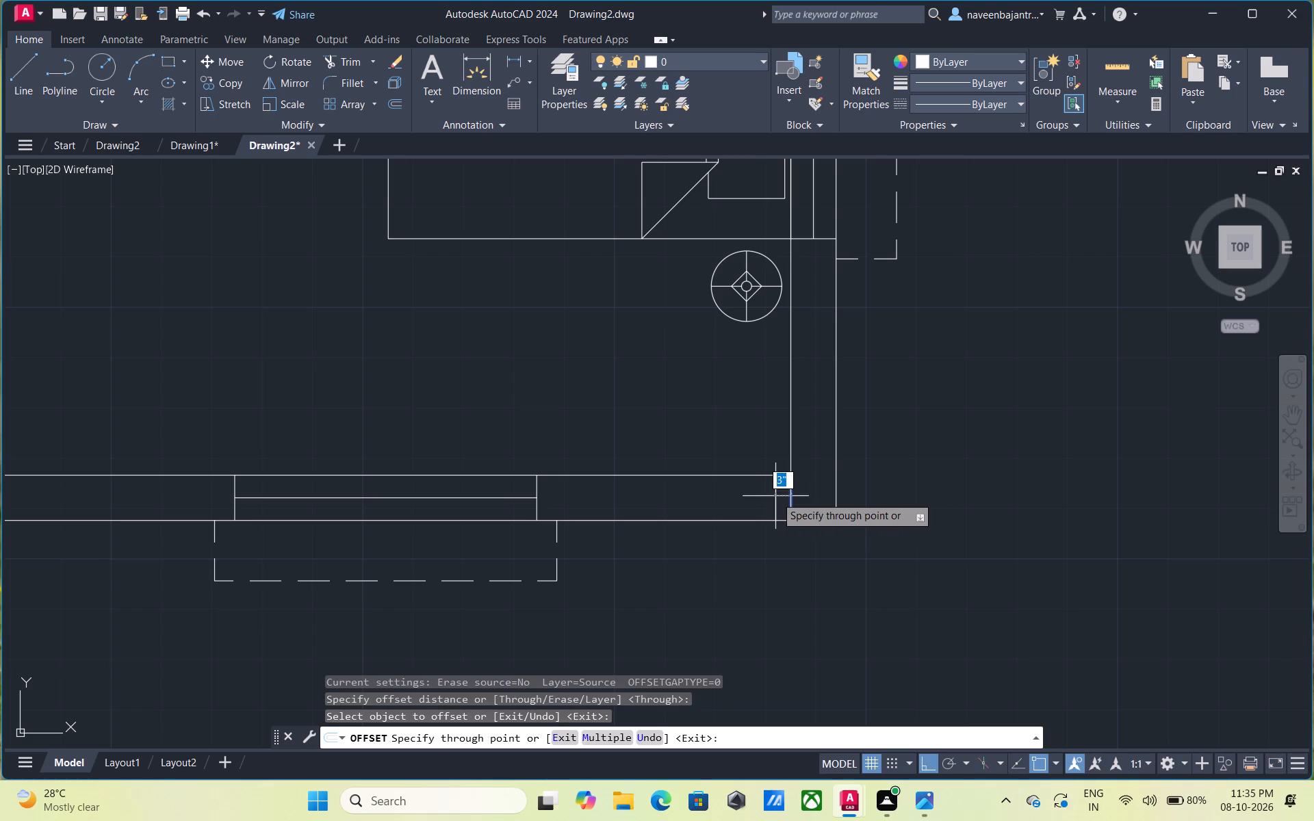
key(2)
key(shift+quotedbl)
key(Return)
key(Escape)
text(tr)
key(space)
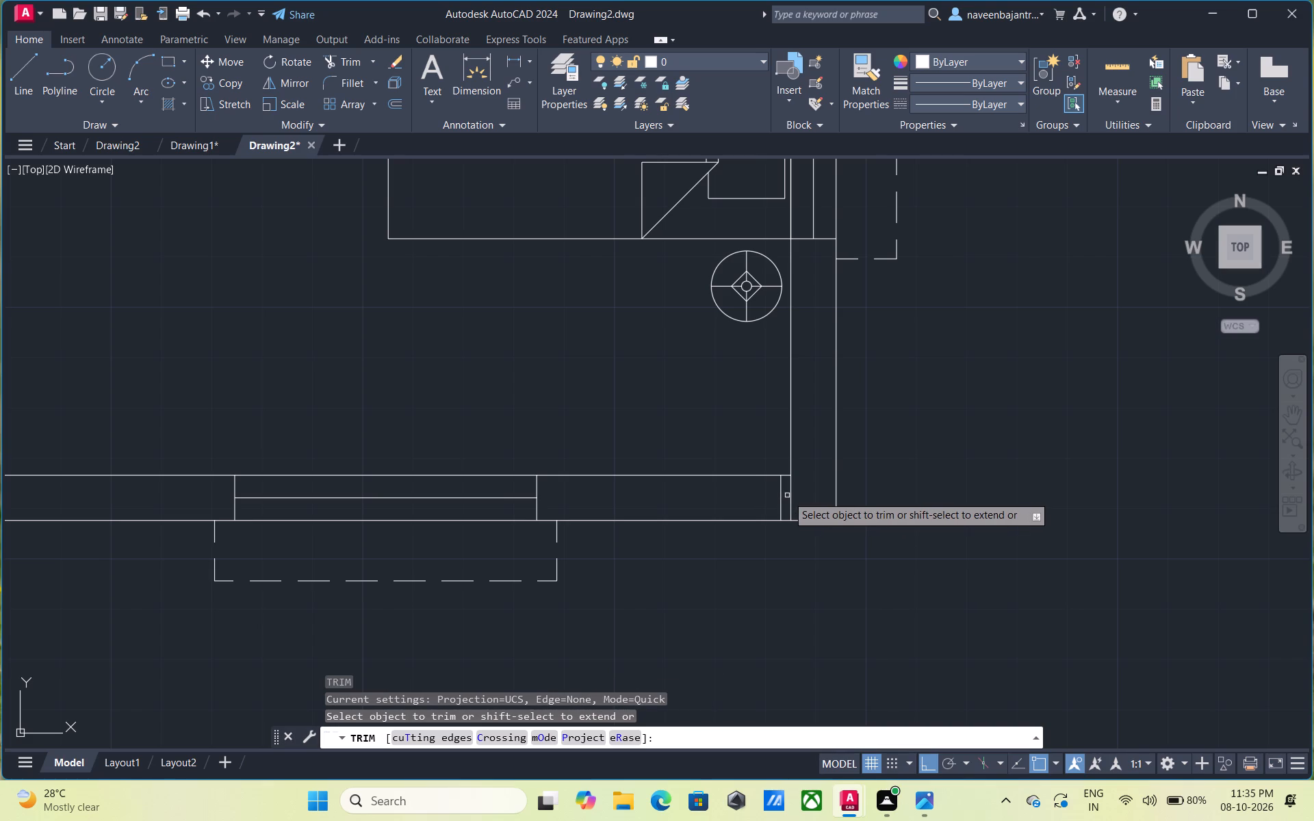
click(790, 494)
key(Escape)
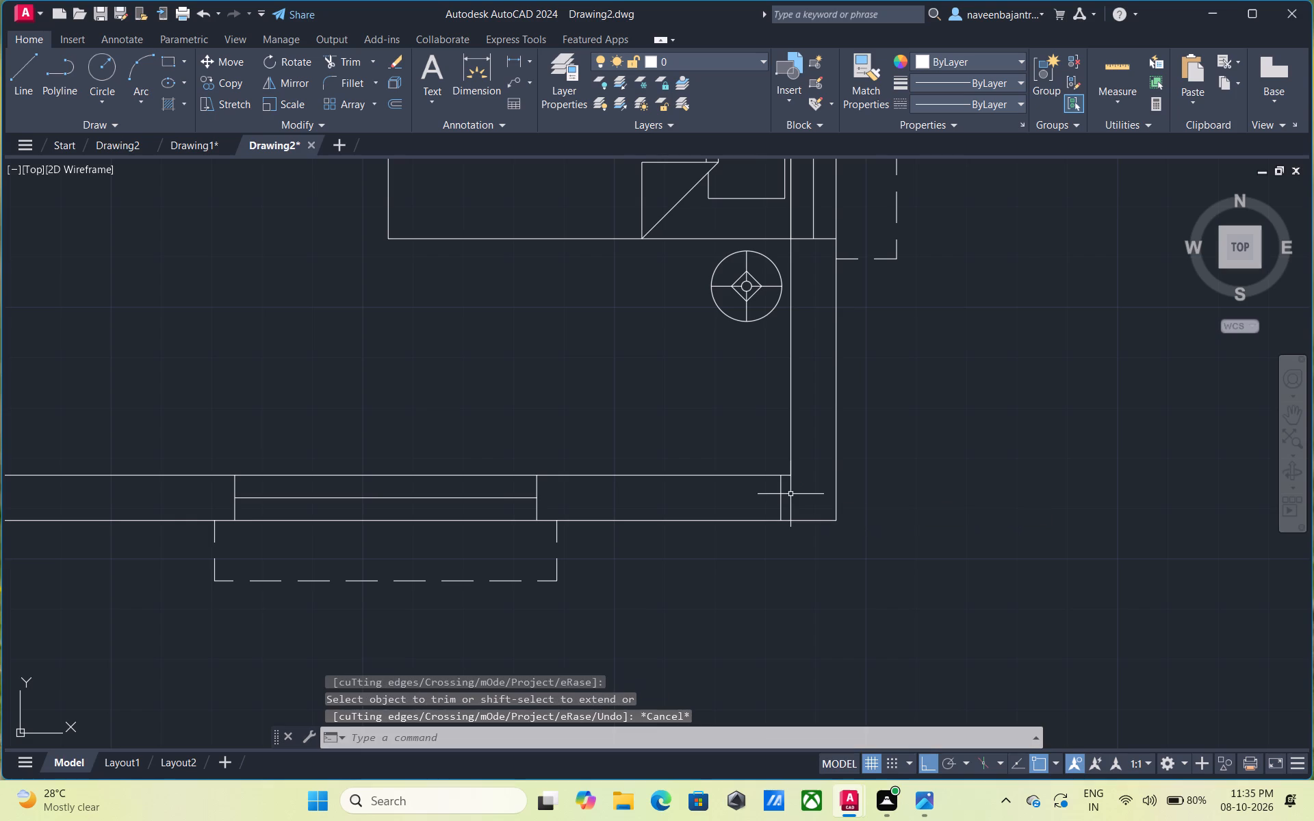
Draw a horizontal line from the southeast inner wall corner eastward across the east wall, trimming its overhang at the outer face.
text(l)
key(space)
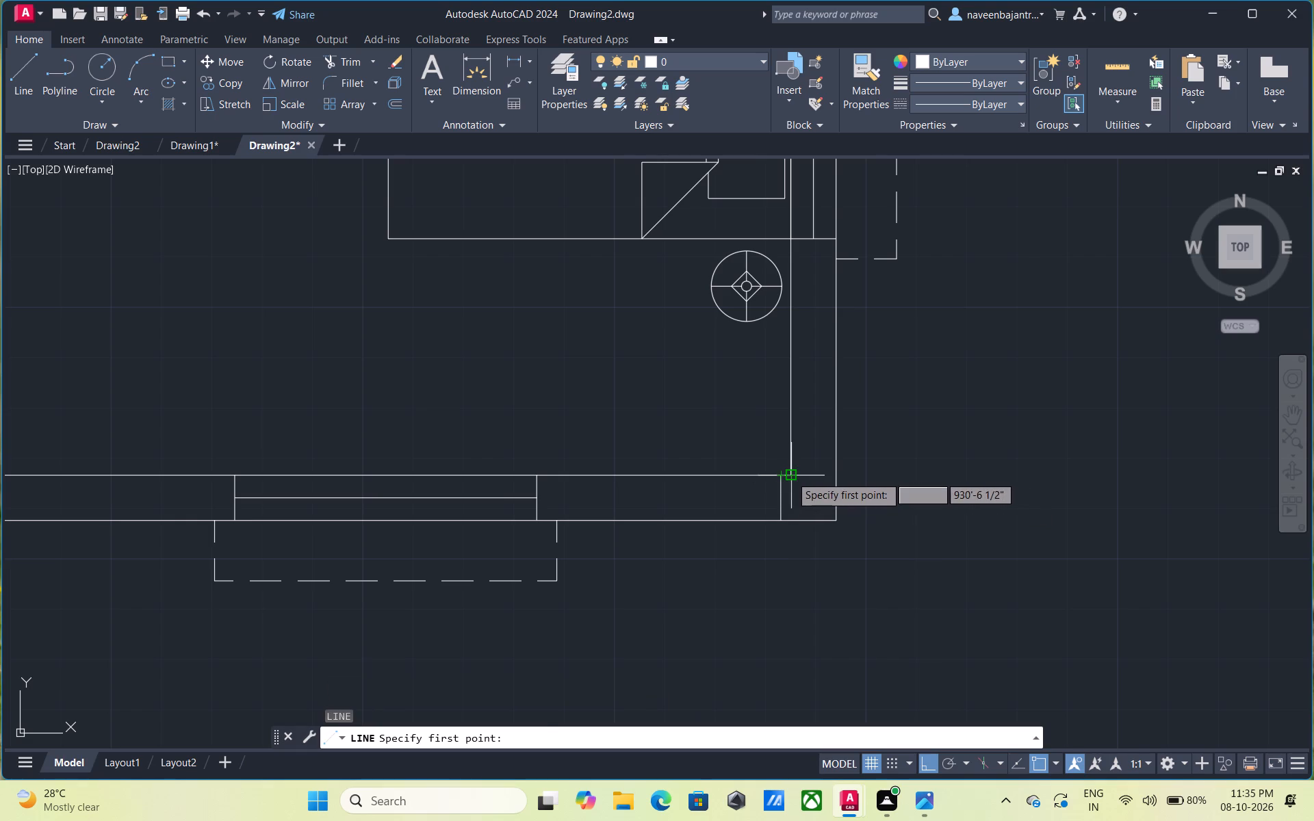
click(790, 475)
click(861, 478)
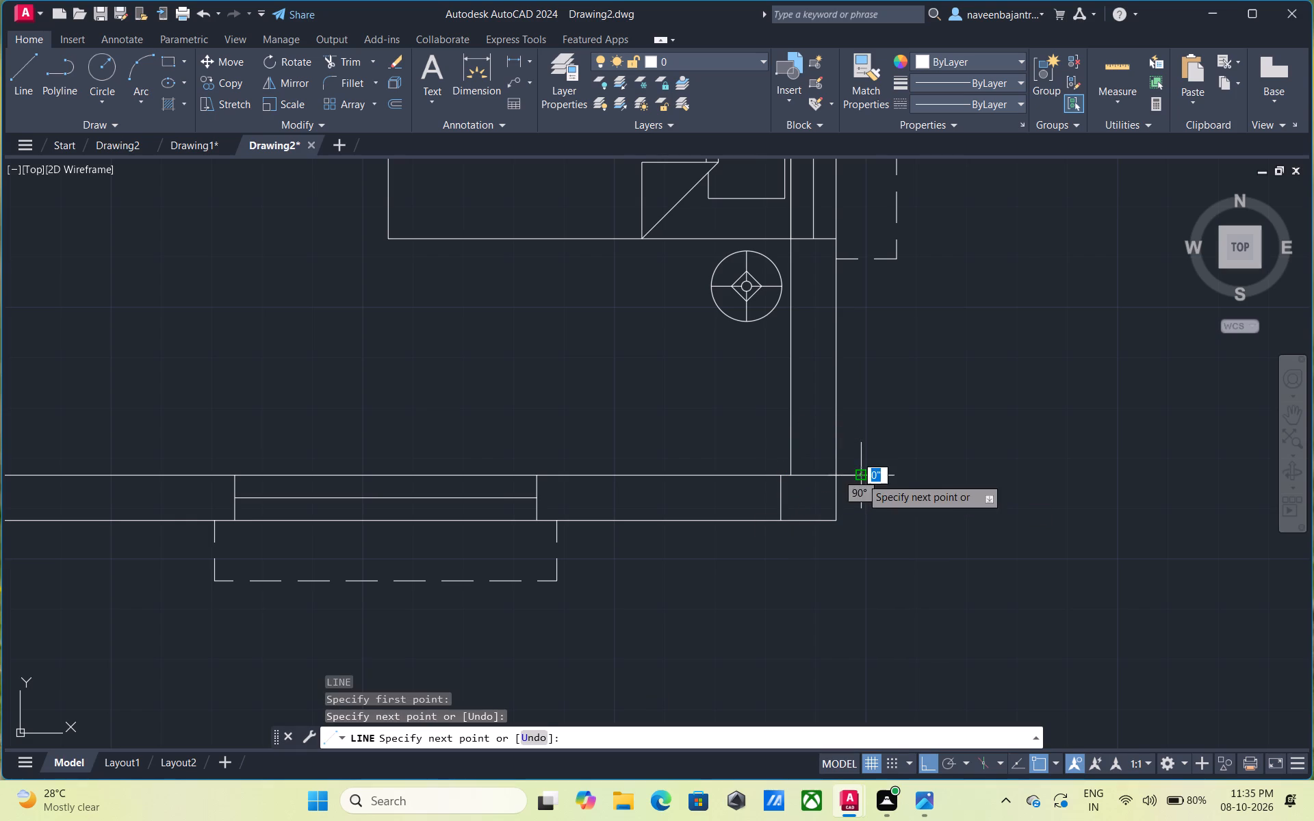
key(Escape)
text(tr)
key(space)
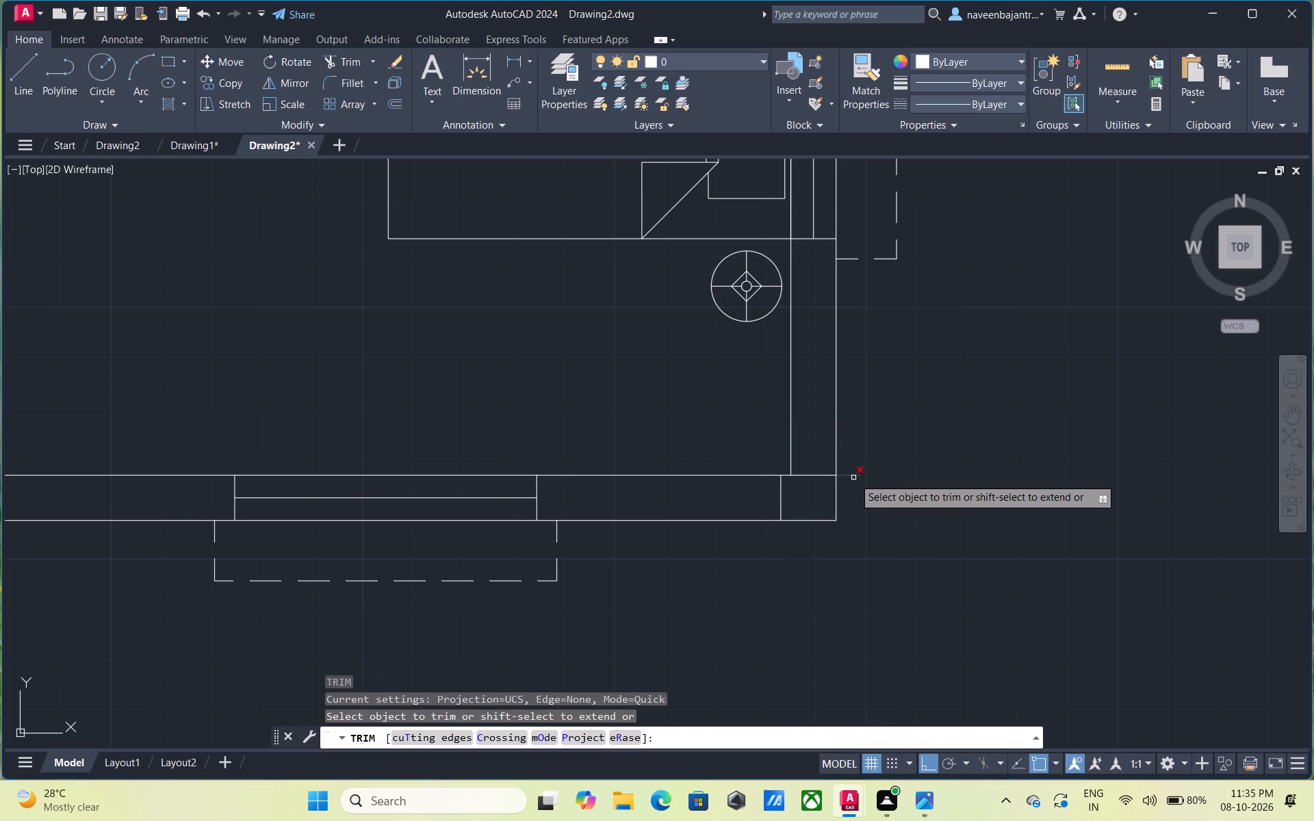
click(853, 478)
key(Escape)
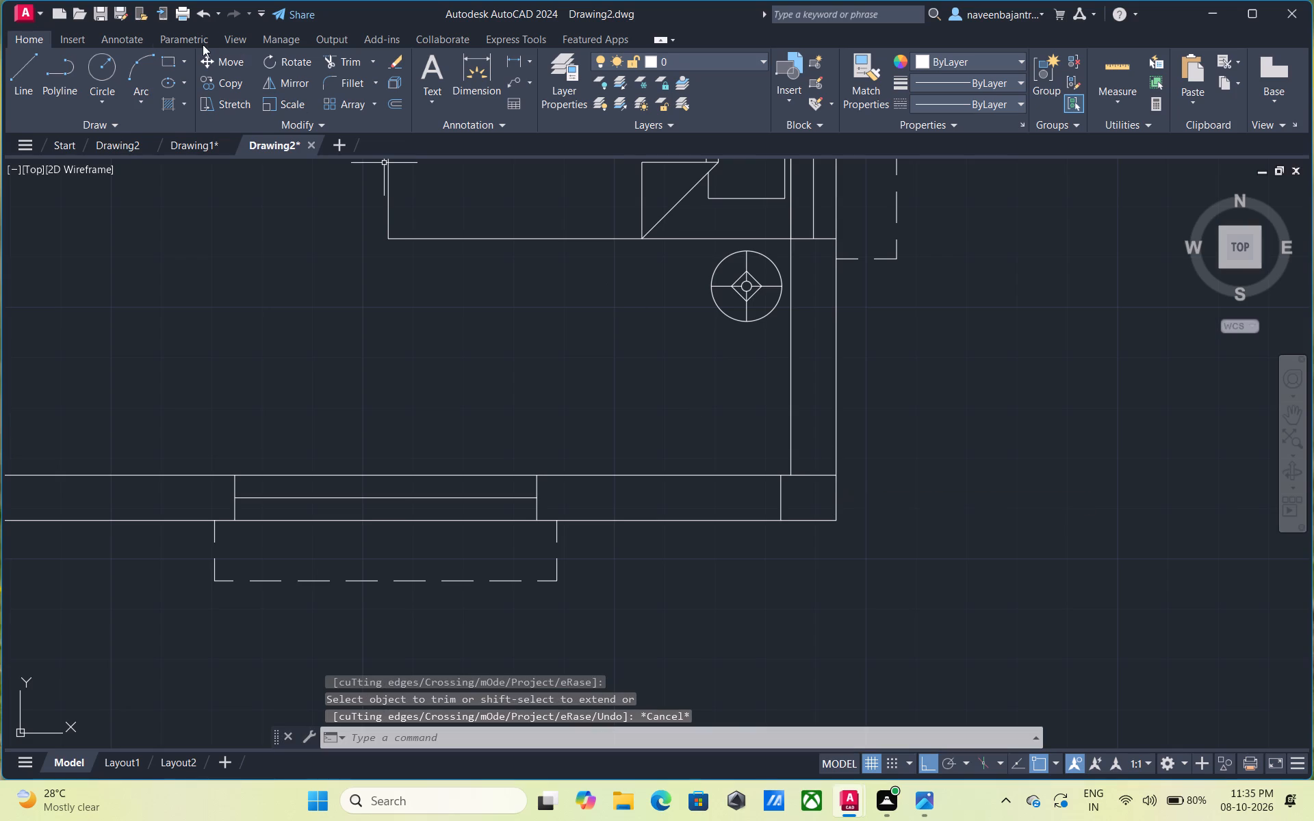
Fill the column outline at the house's southeast corner with a solid black hatch.
click(185, 96)
click(162, 105)
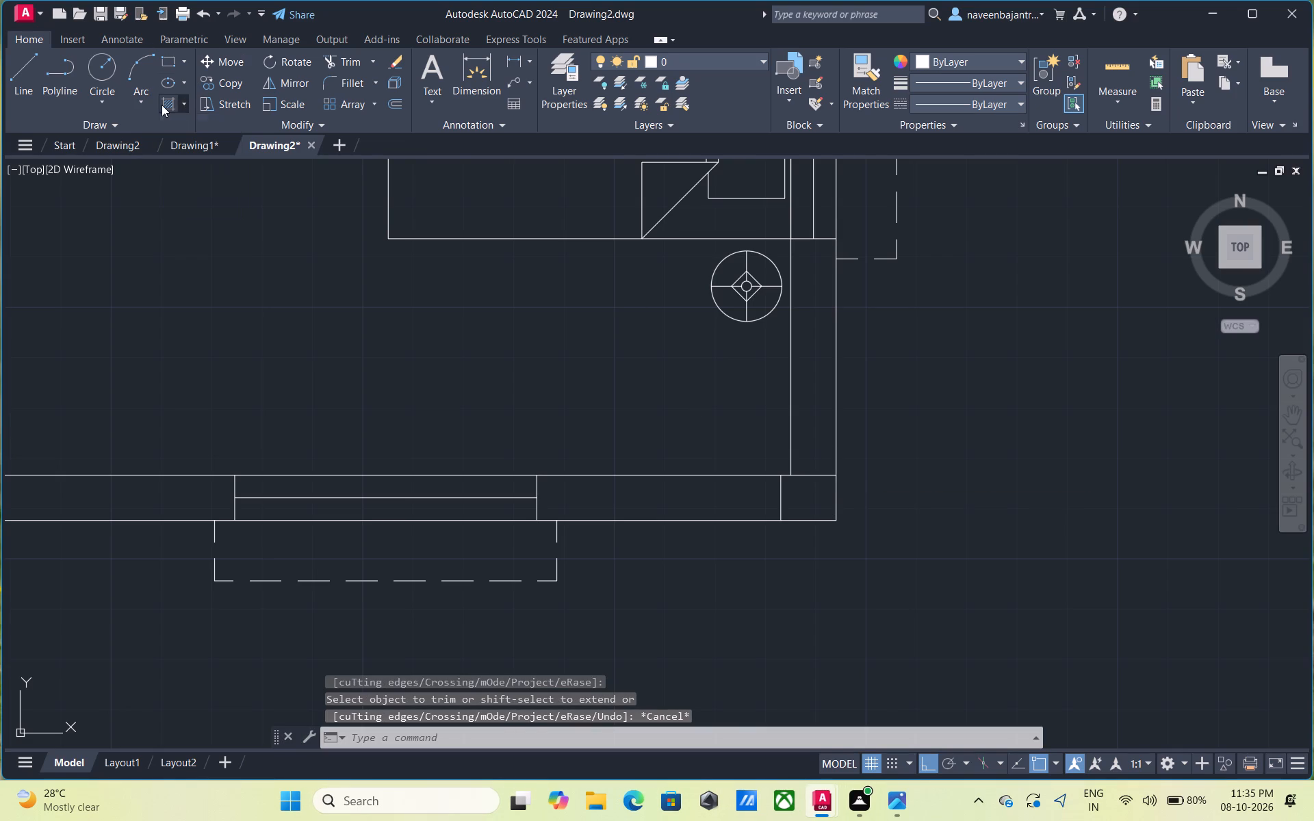
click(169, 104)
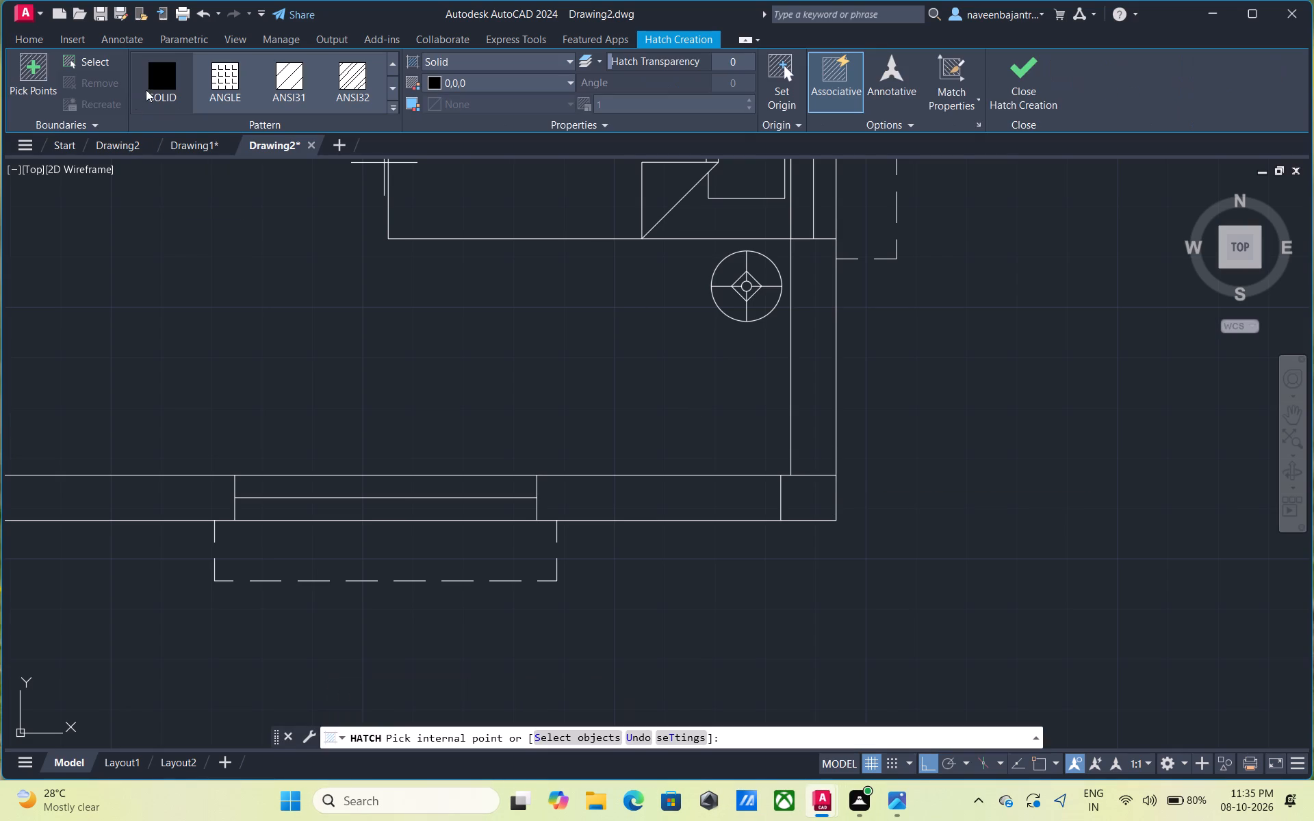
click(161, 75)
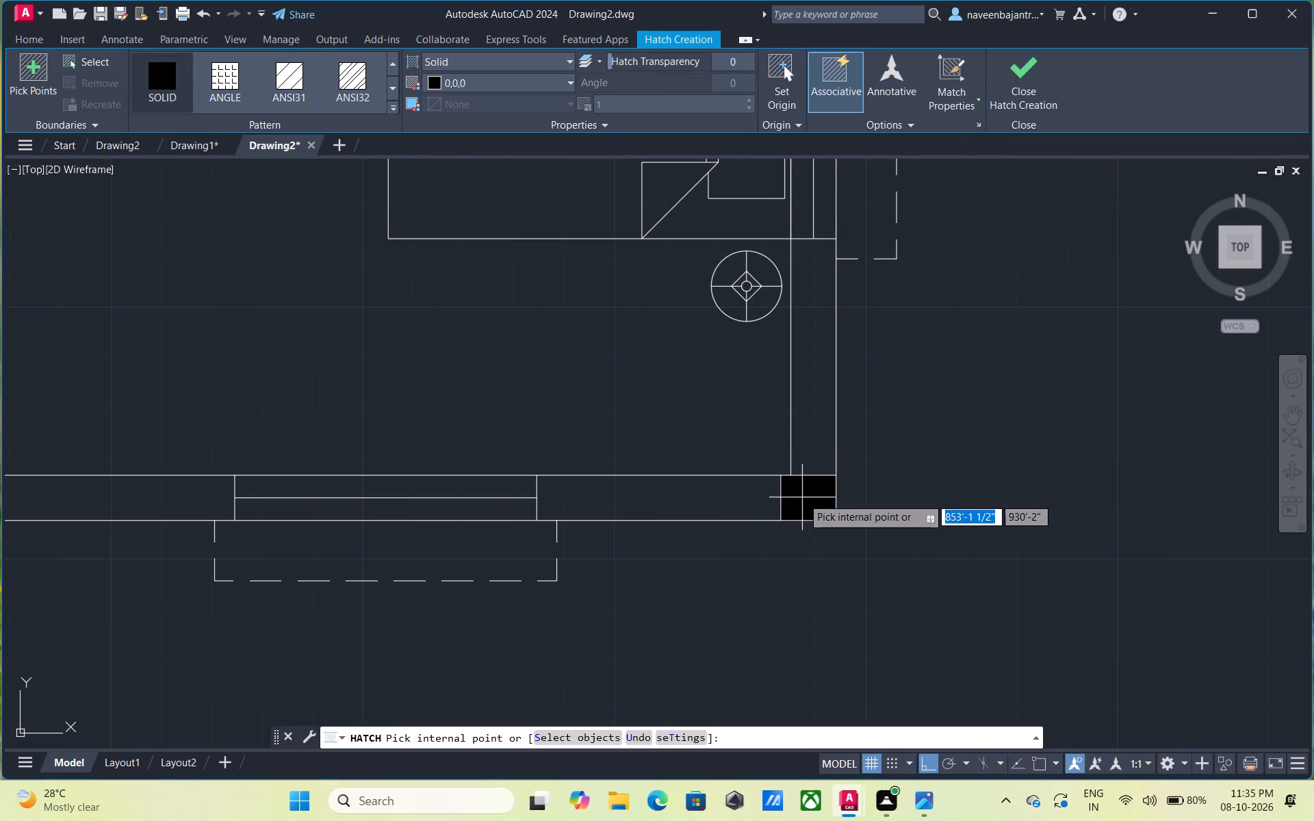
click(802, 497)
key(Escape)
Draw a vertical line closing the east end of the bathroom's south wall, where it meets the house's east wall.
scroll(802, 497, down, 1)
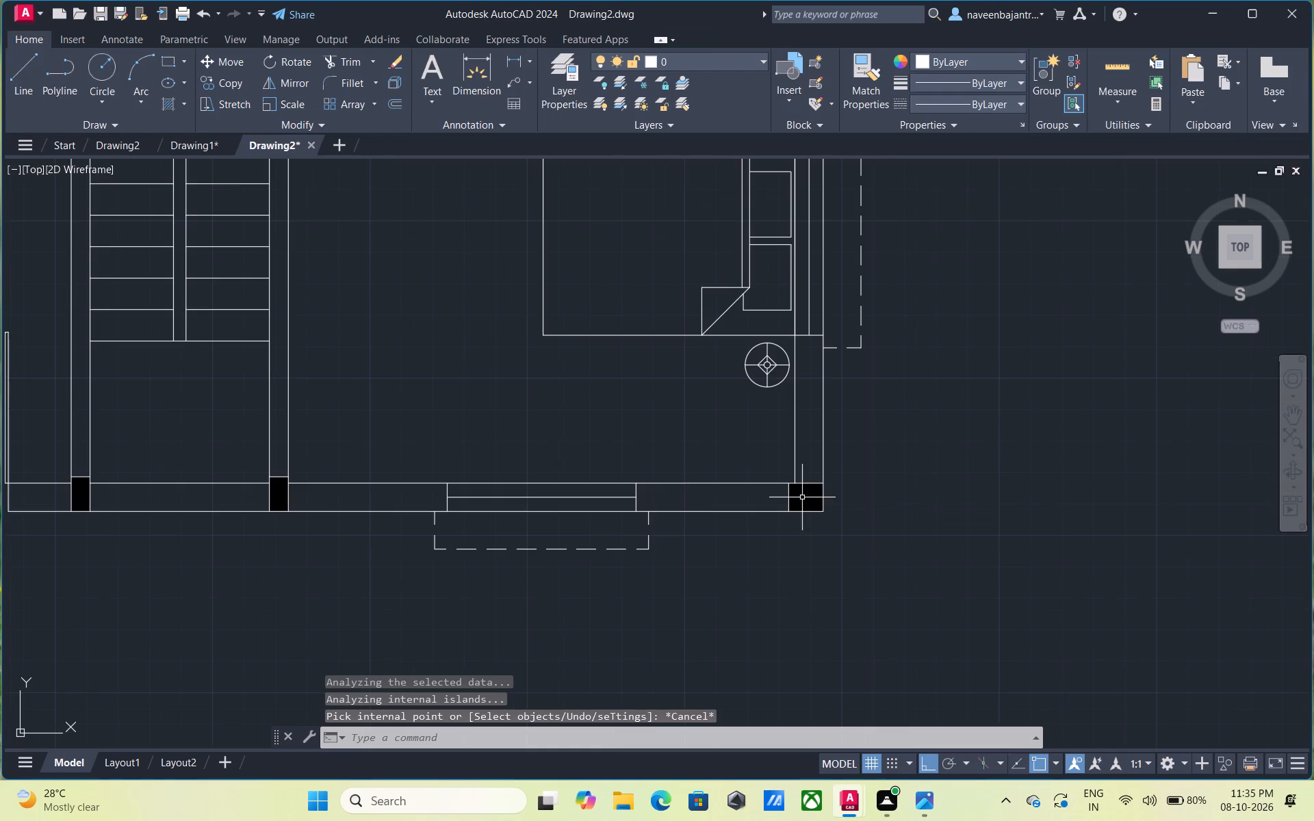
scroll(802, 497, down, 1)
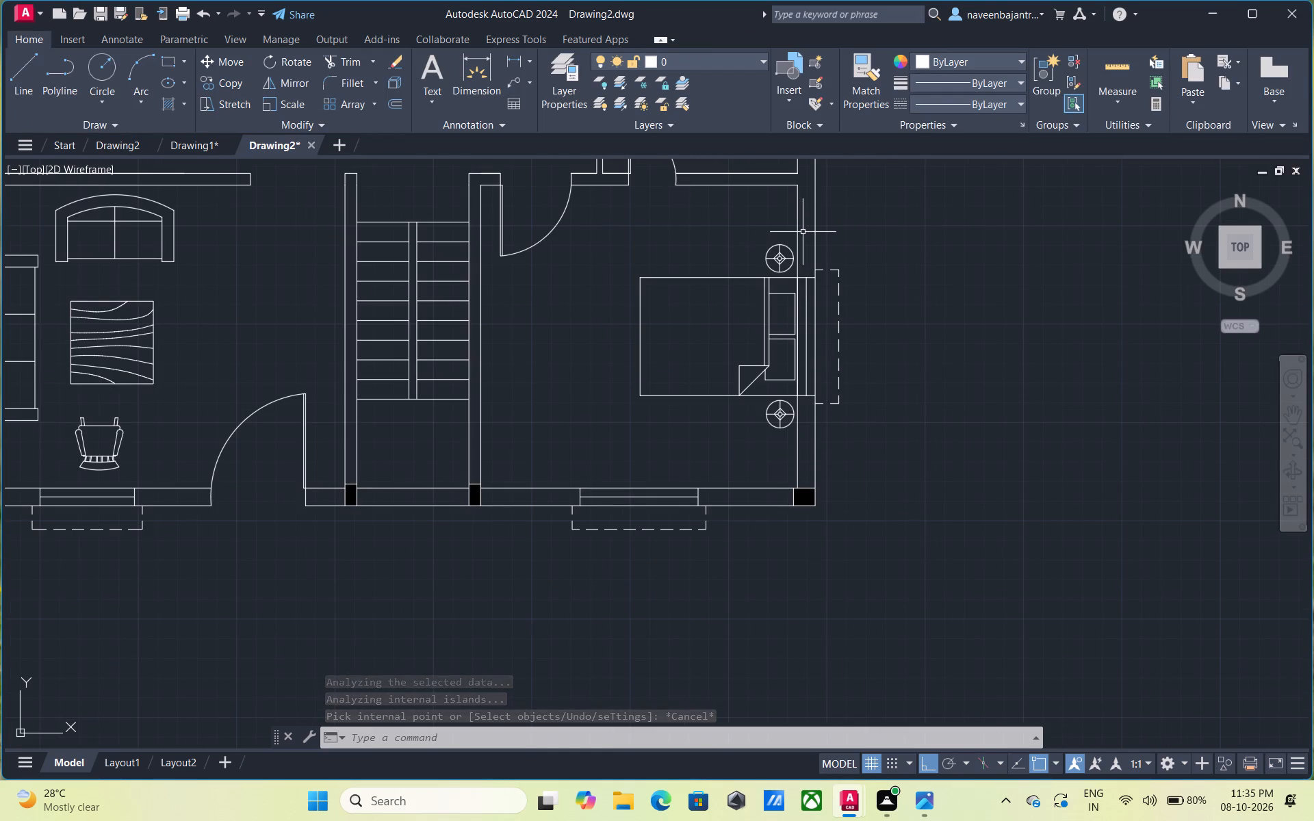
middle_drag(803, 232, 802, 391)
scroll(802, 391, down, 1)
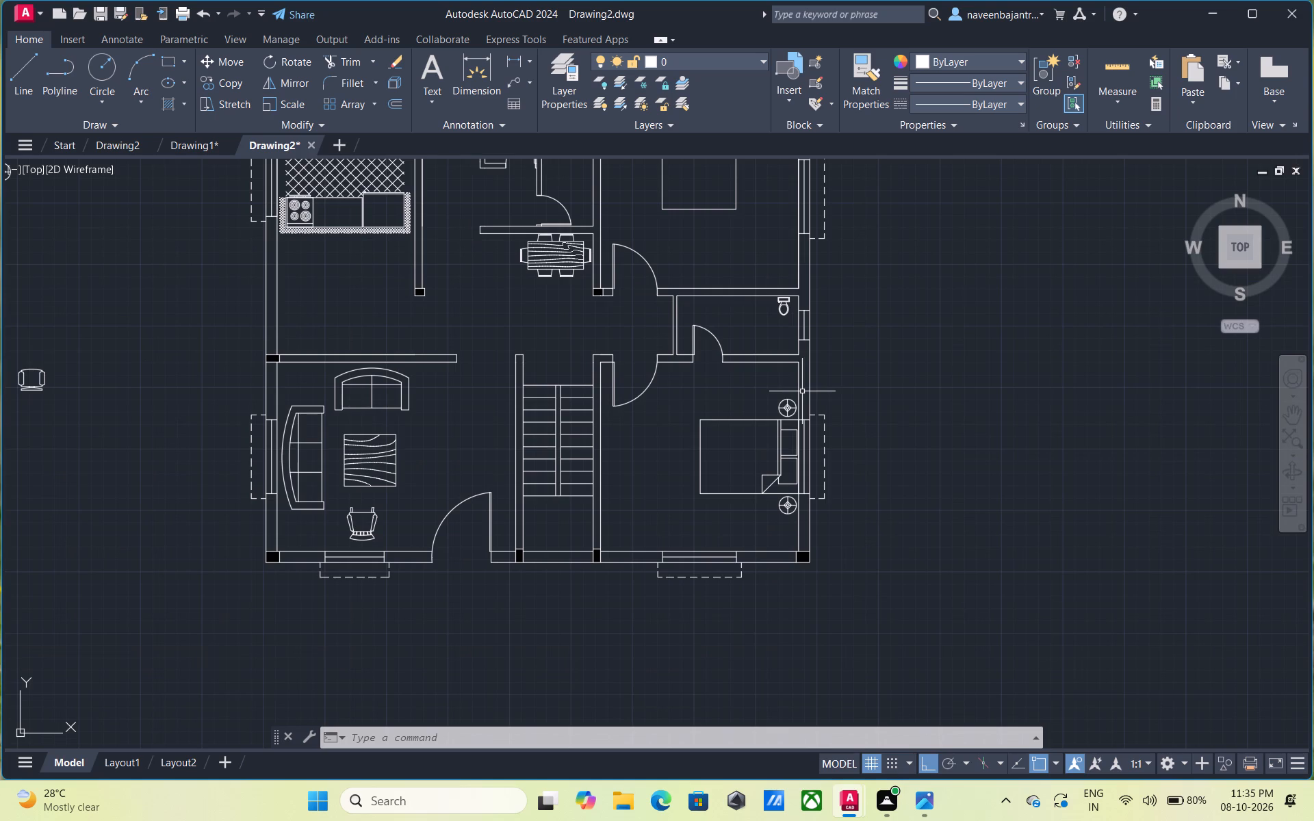
scroll(869, 275, down, 1)
middle_drag(886, 257, 869, 343)
scroll(869, 343, up, 2)
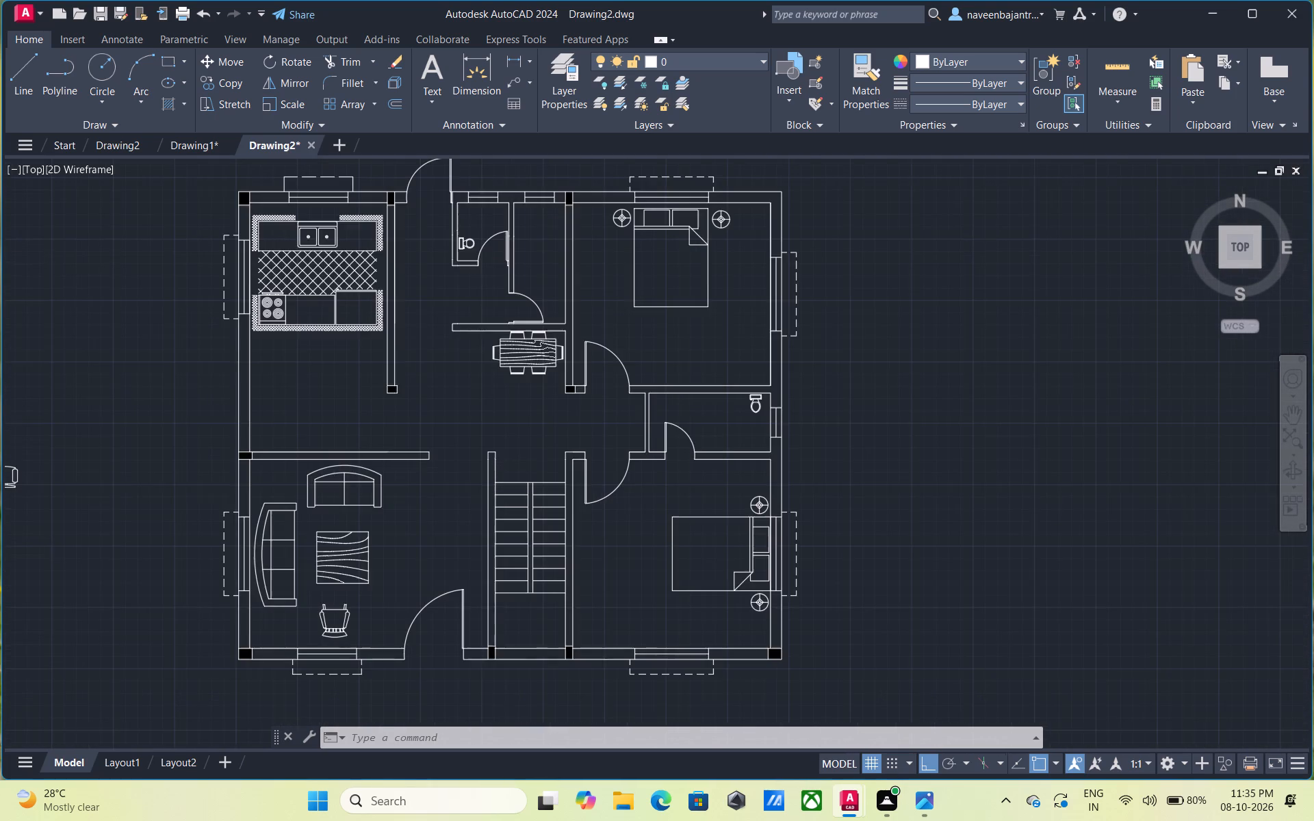
scroll(783, 560, up, 2)
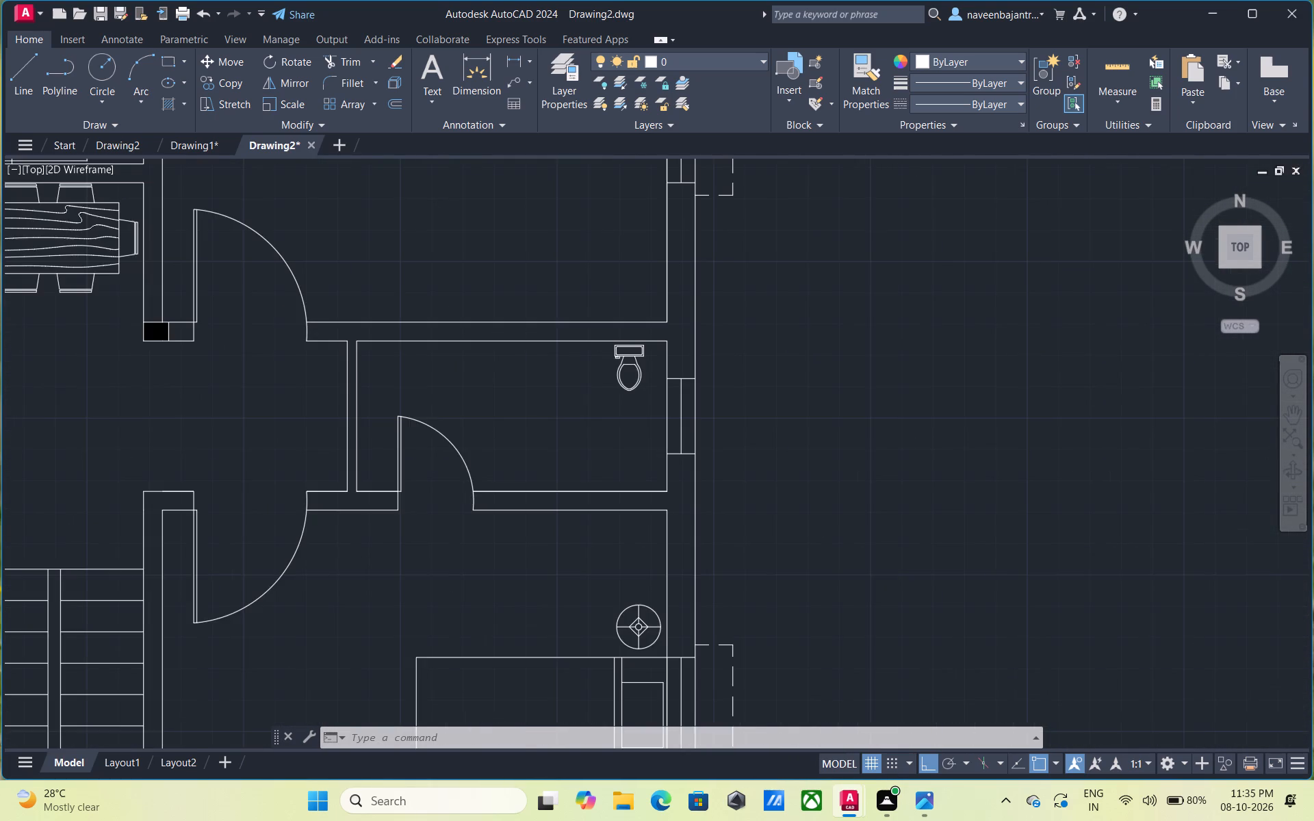
middle_drag(758, 496, 1001, 422)
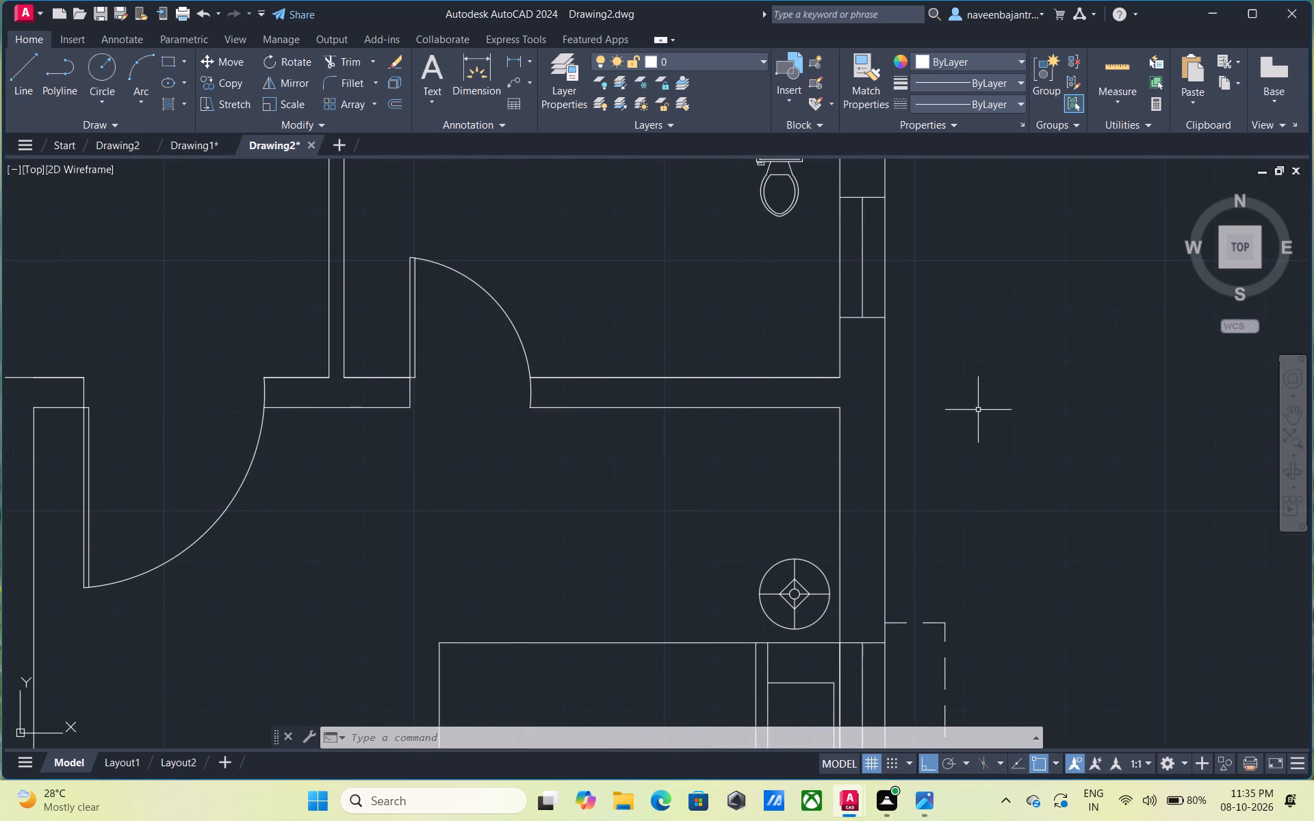
scroll(978, 410, up, 1)
key(Escape)
text(l)
key(space)
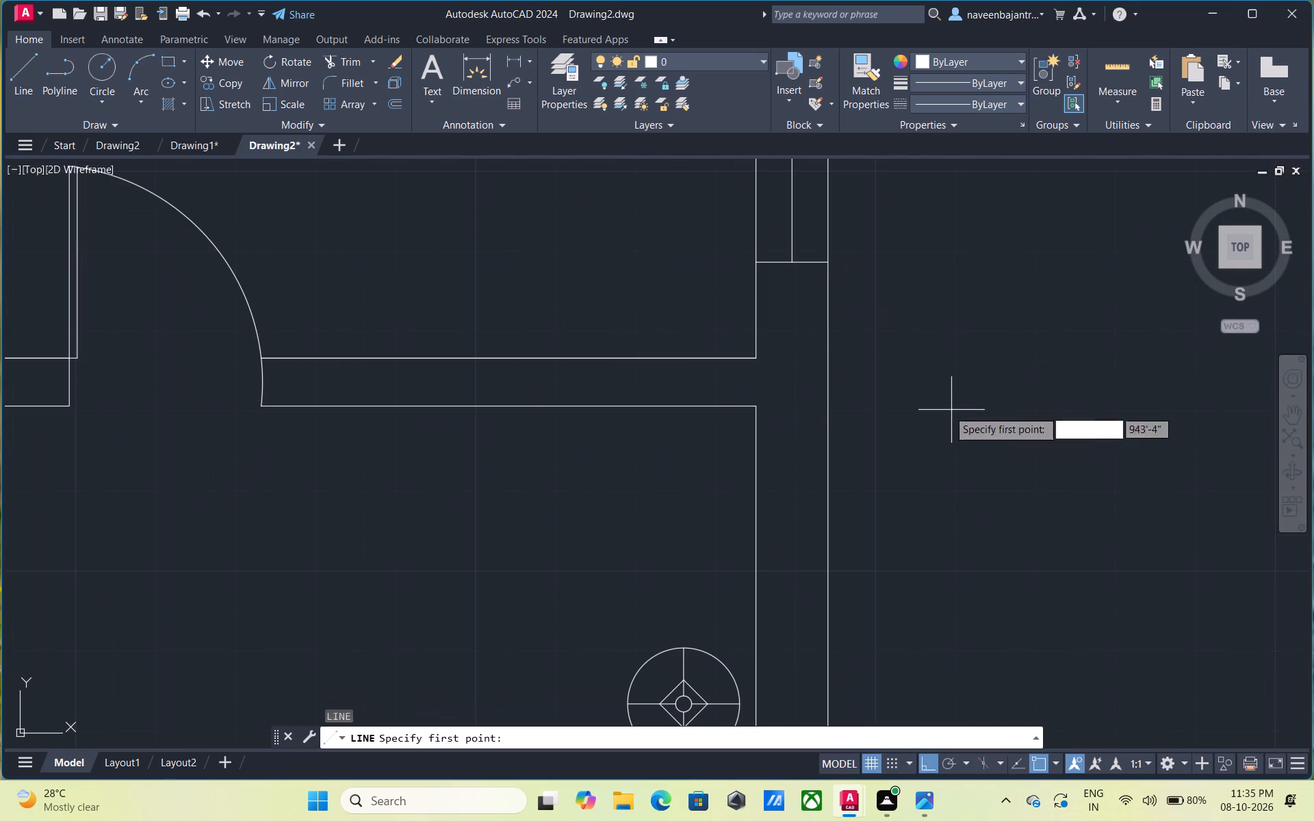
click(759, 359)
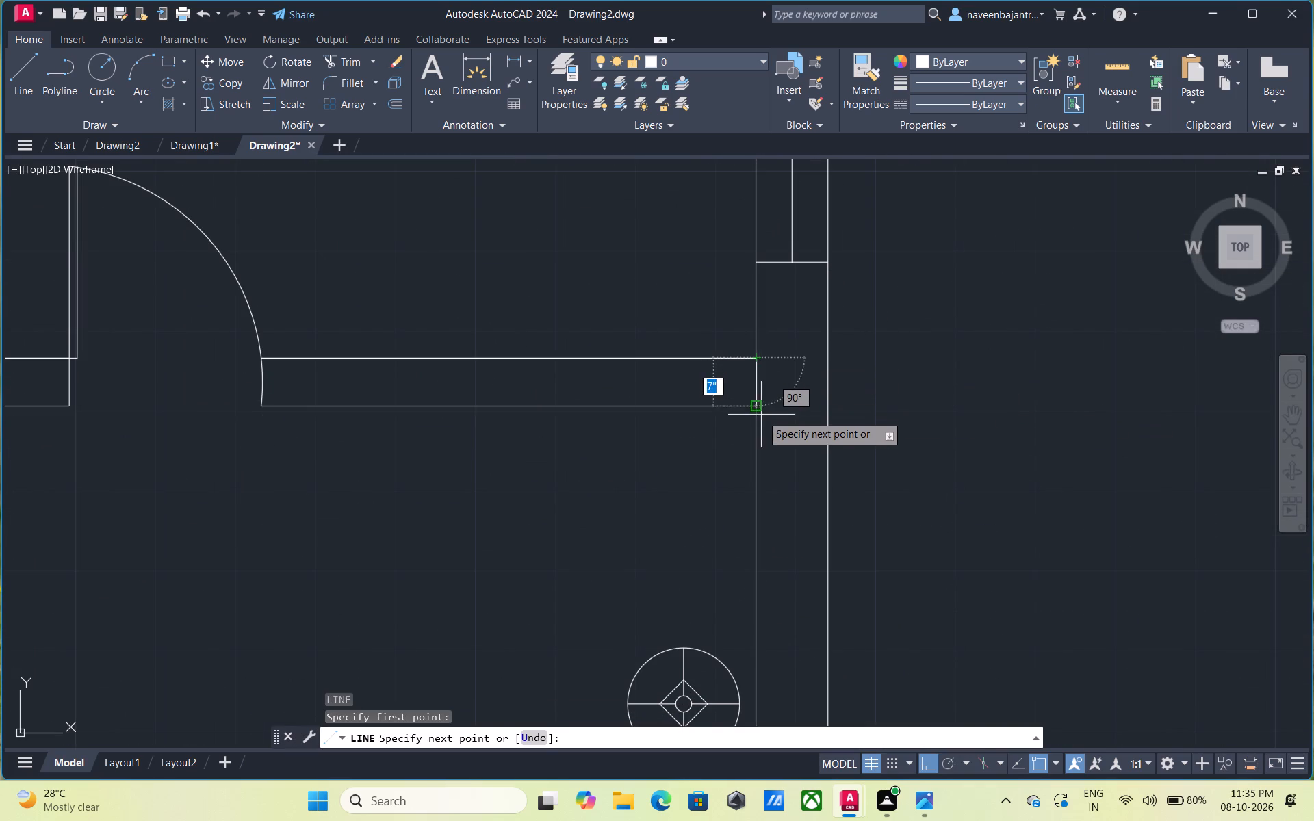
click(758, 410)
key(Escape)
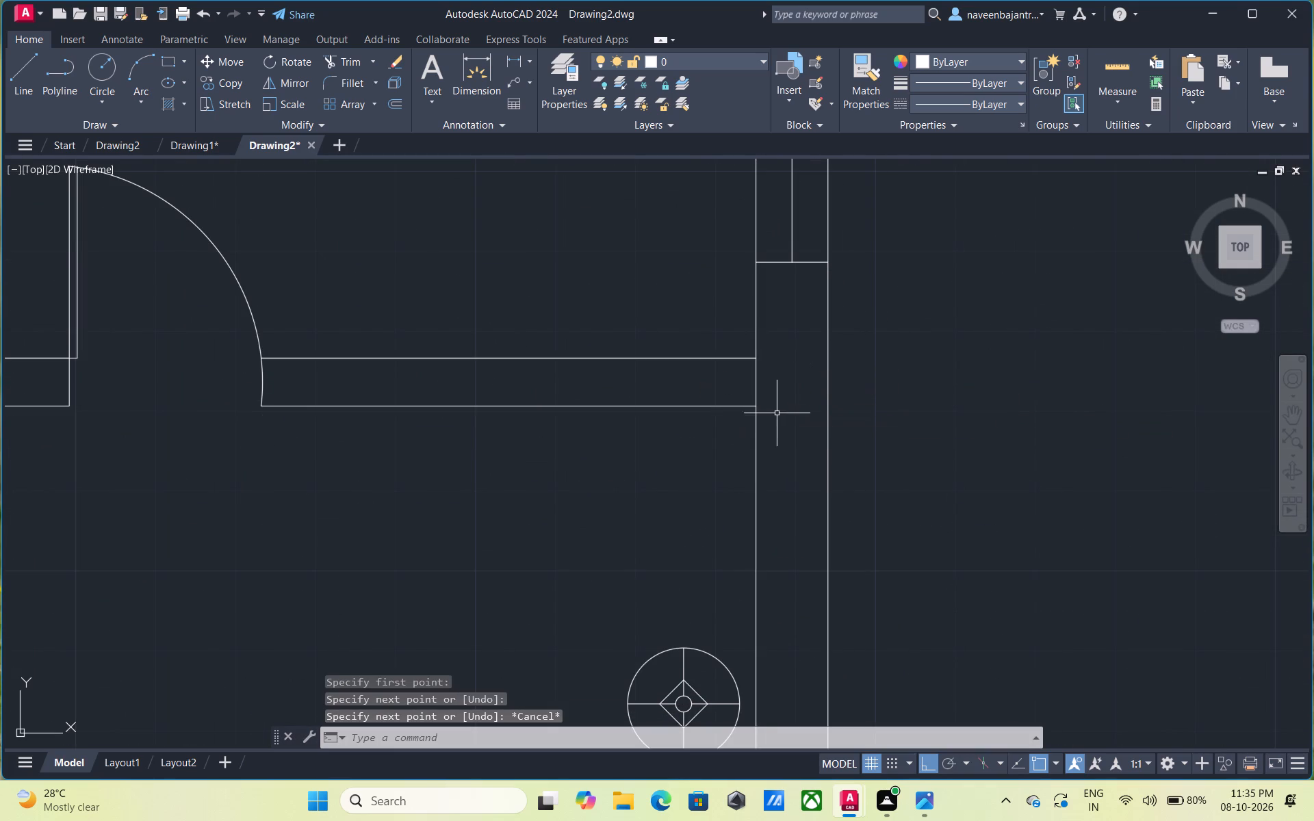
Offset the closing line at the bathroom south wall's east end 2" westward and trim away the original.
key(o)
key(space)
key(space)
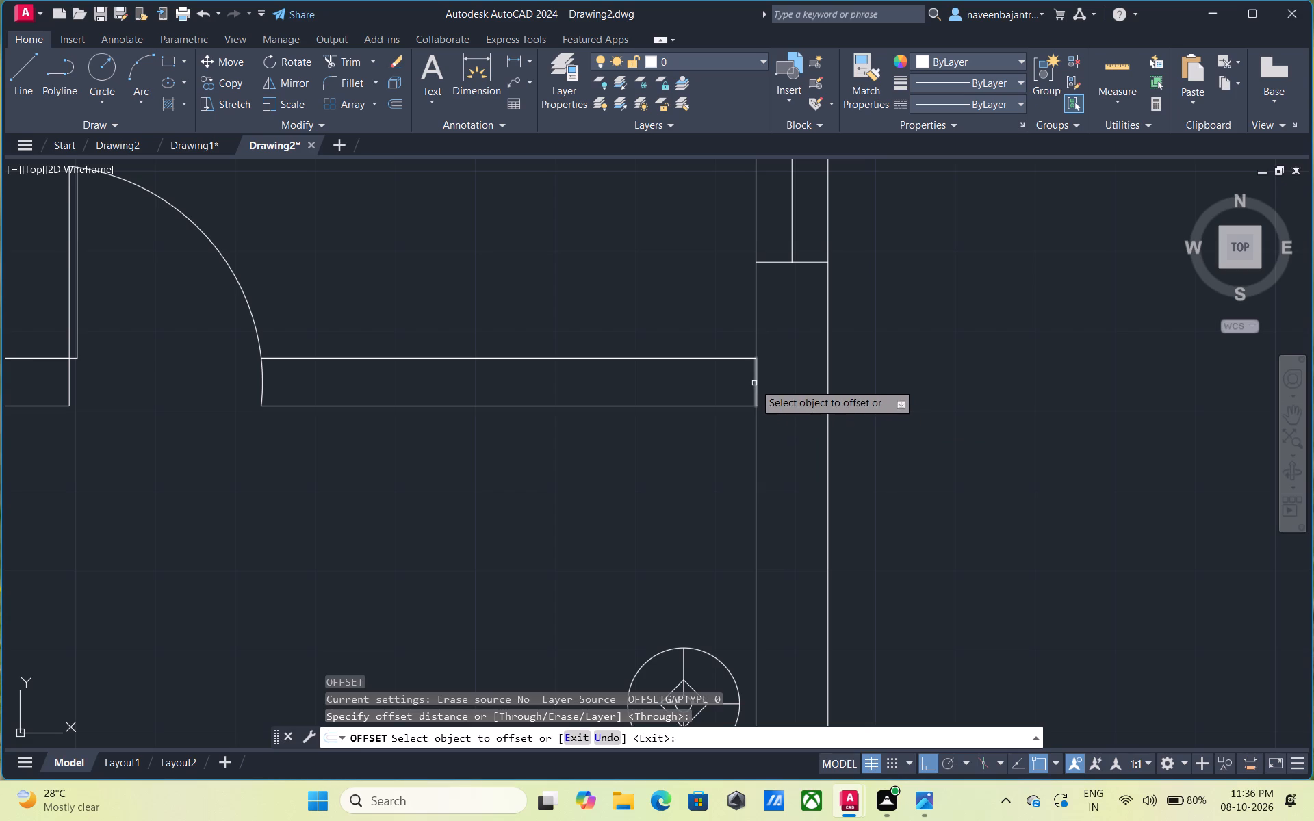
click(754, 383)
key(2)
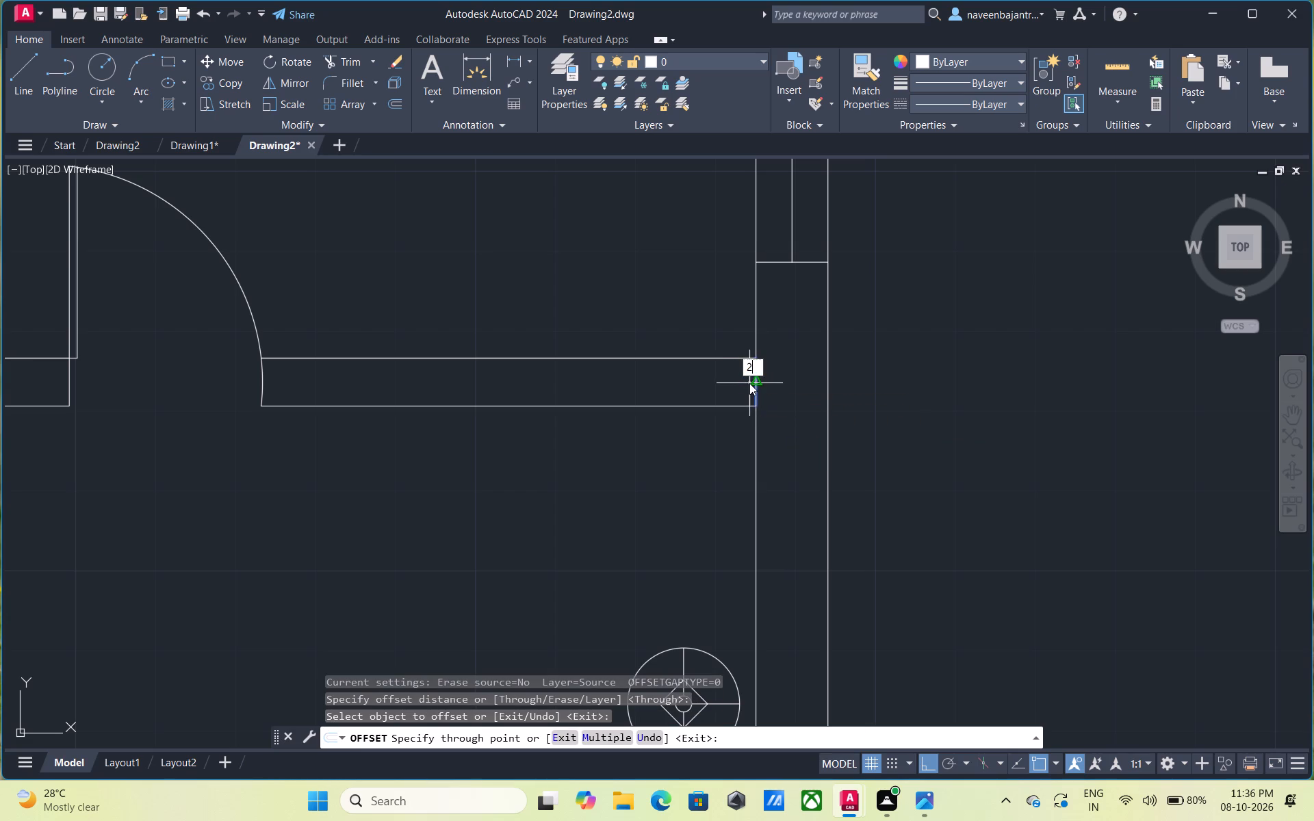
key(shift+quotedbl)
key(Return)
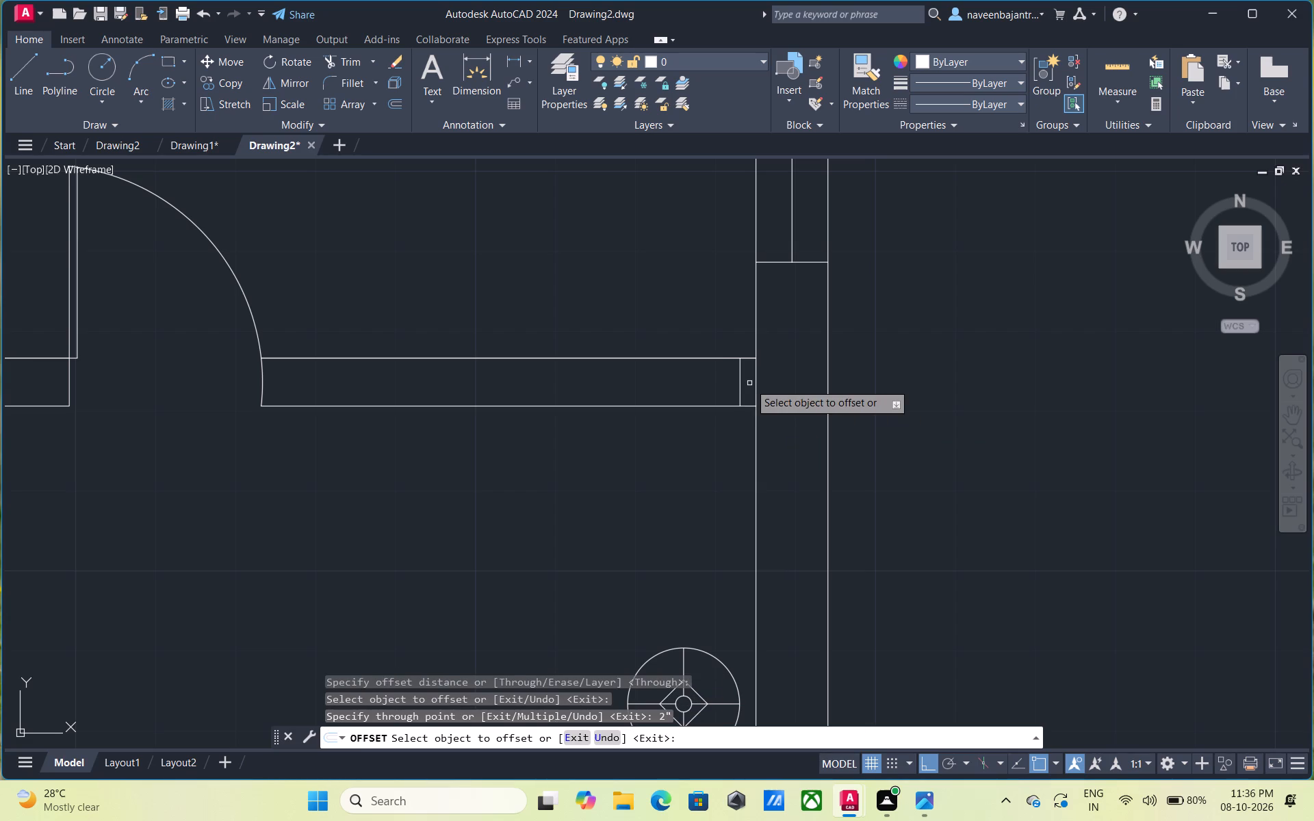
key(Escape)
text(tr)
key(space)
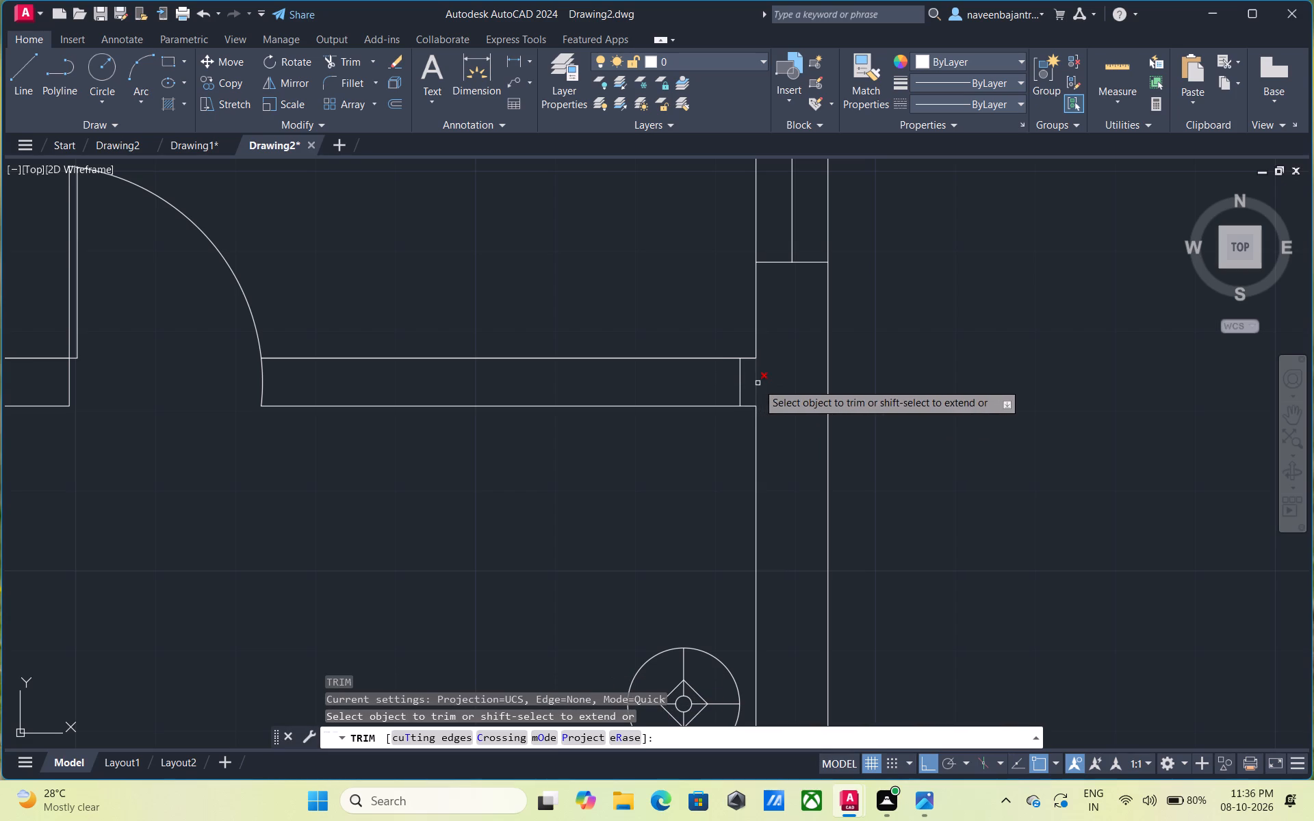
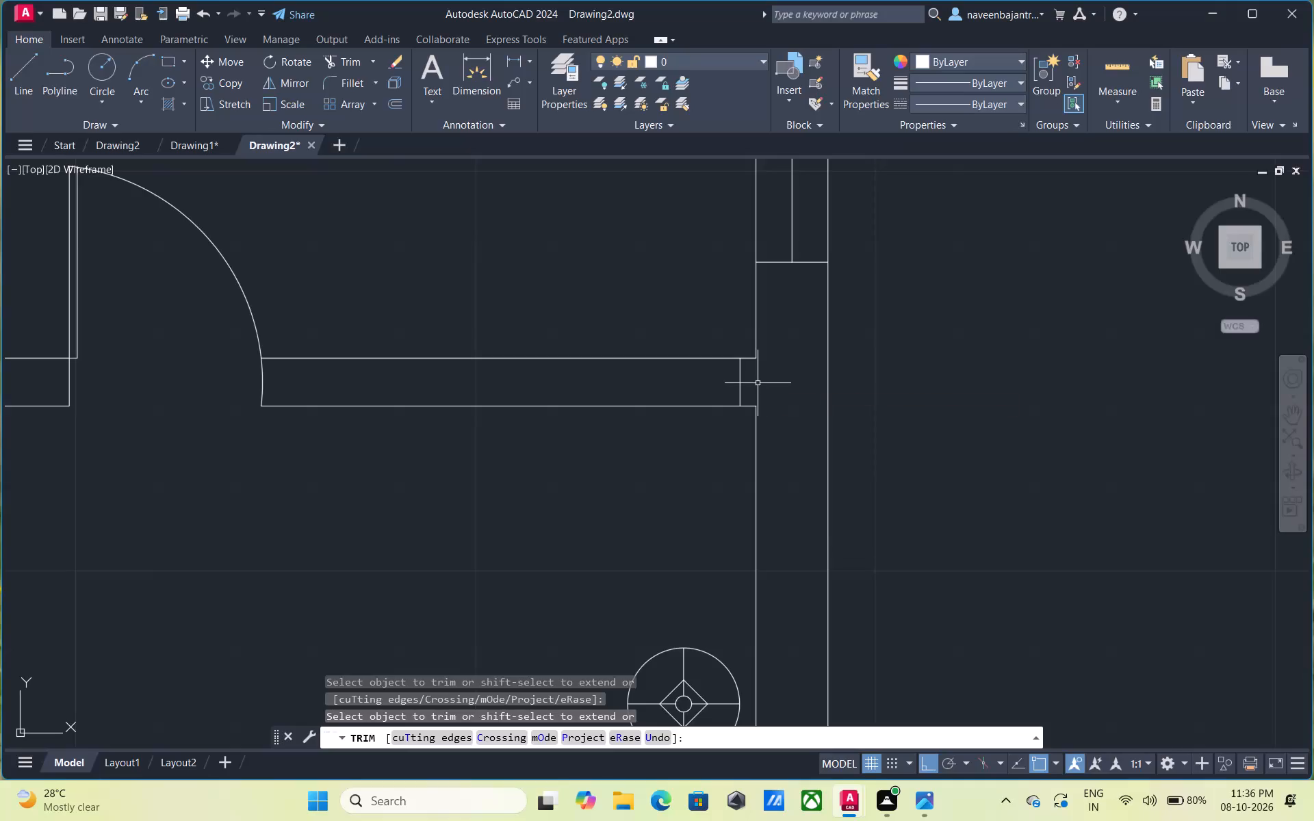
Draw two horizontal lines across the east wall, extending both faces of the bathroom's south wall eastward past the outer face.
text(l)
key(space)
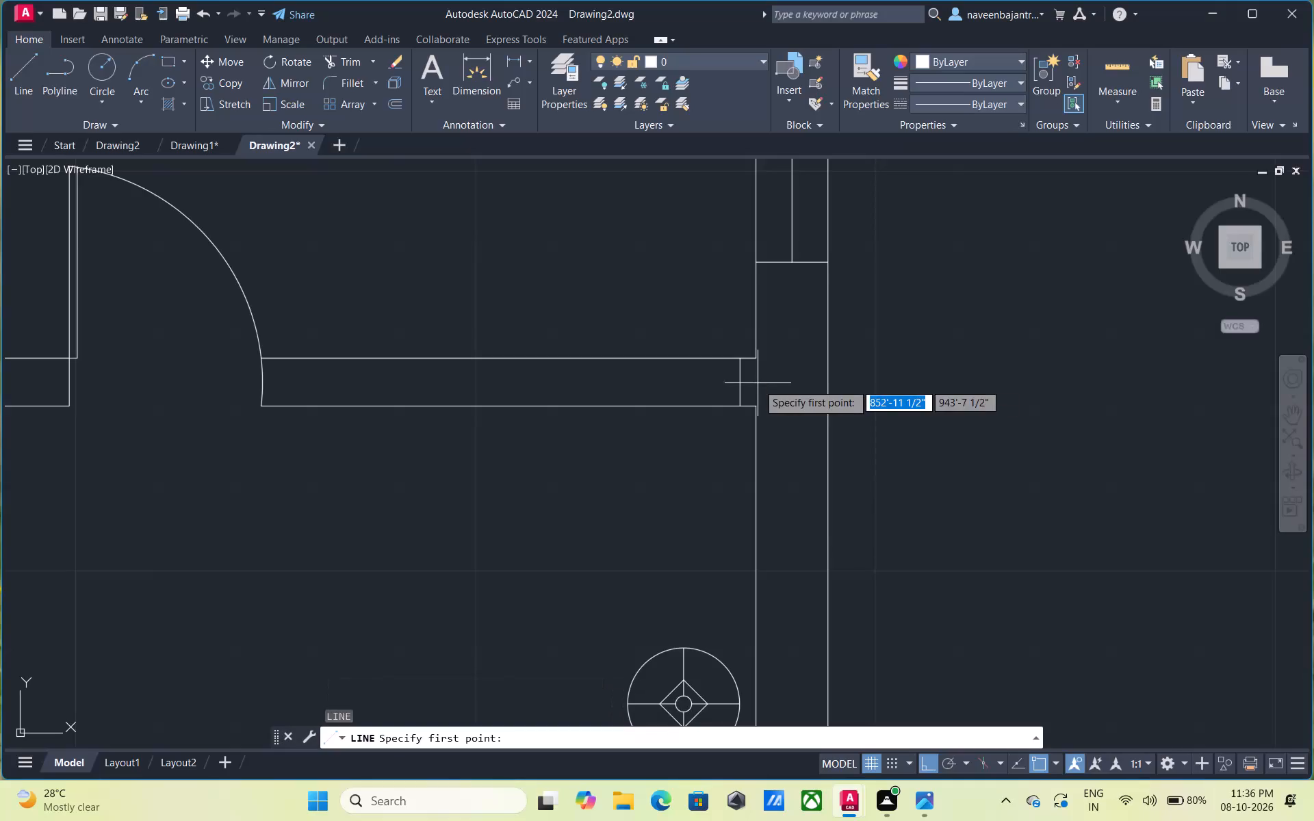
click(756, 360)
click(862, 361)
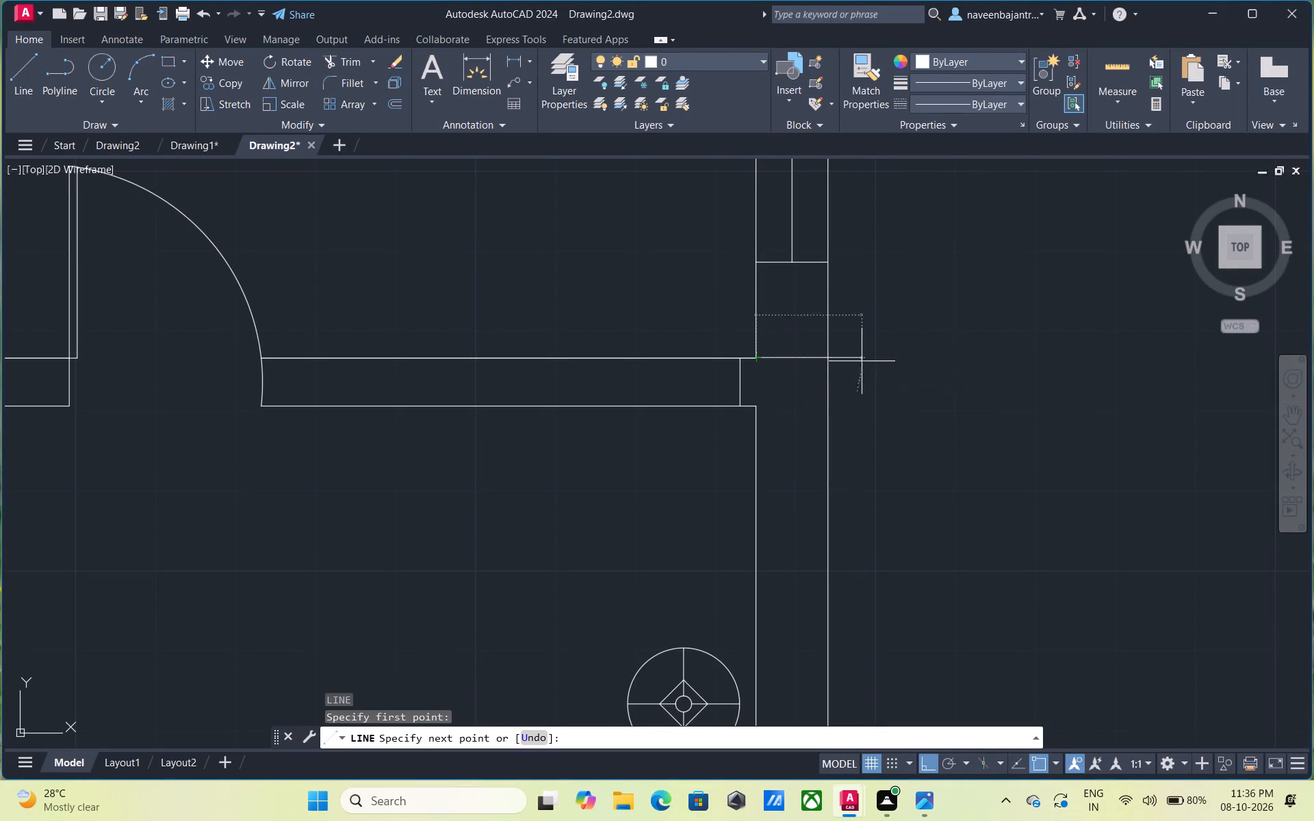
key(Escape)
key(l)
key(space)
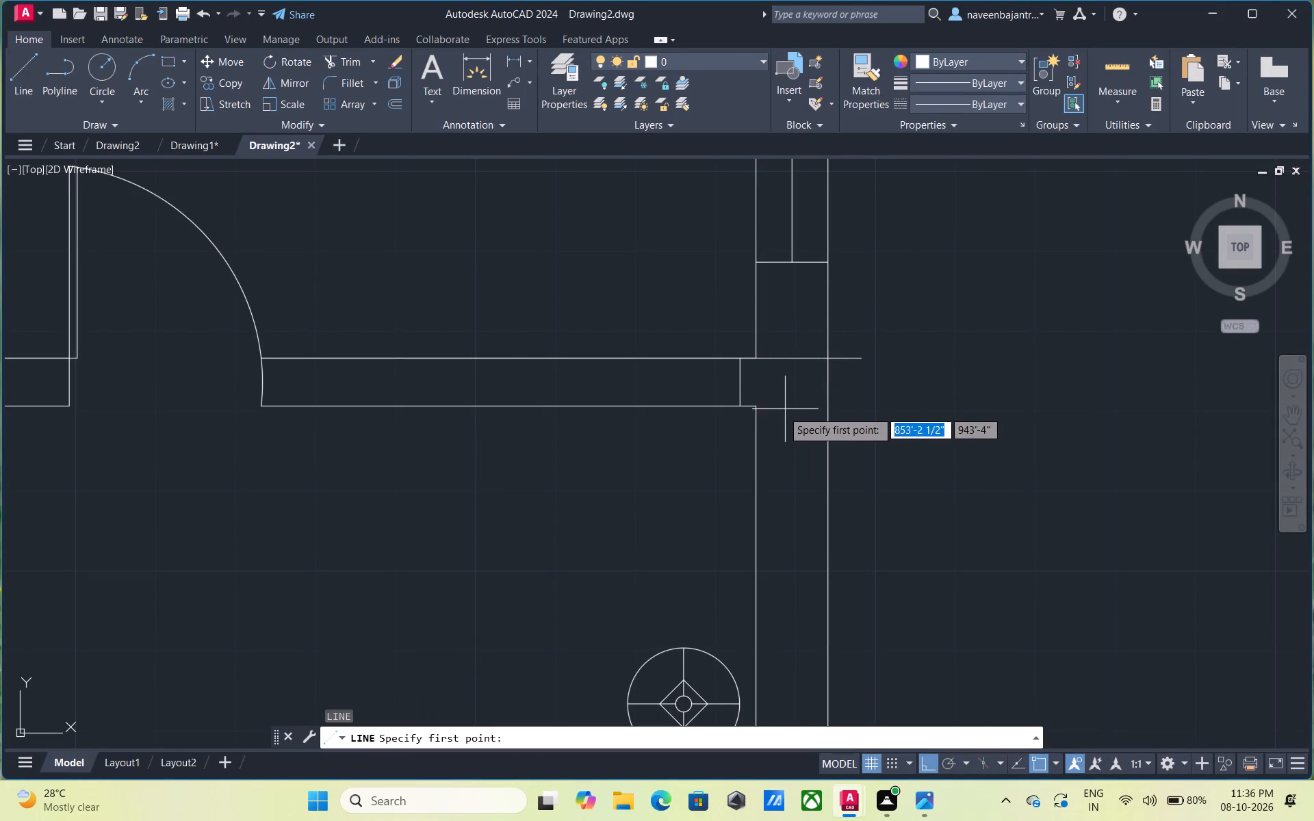
click(757, 407)
click(862, 406)
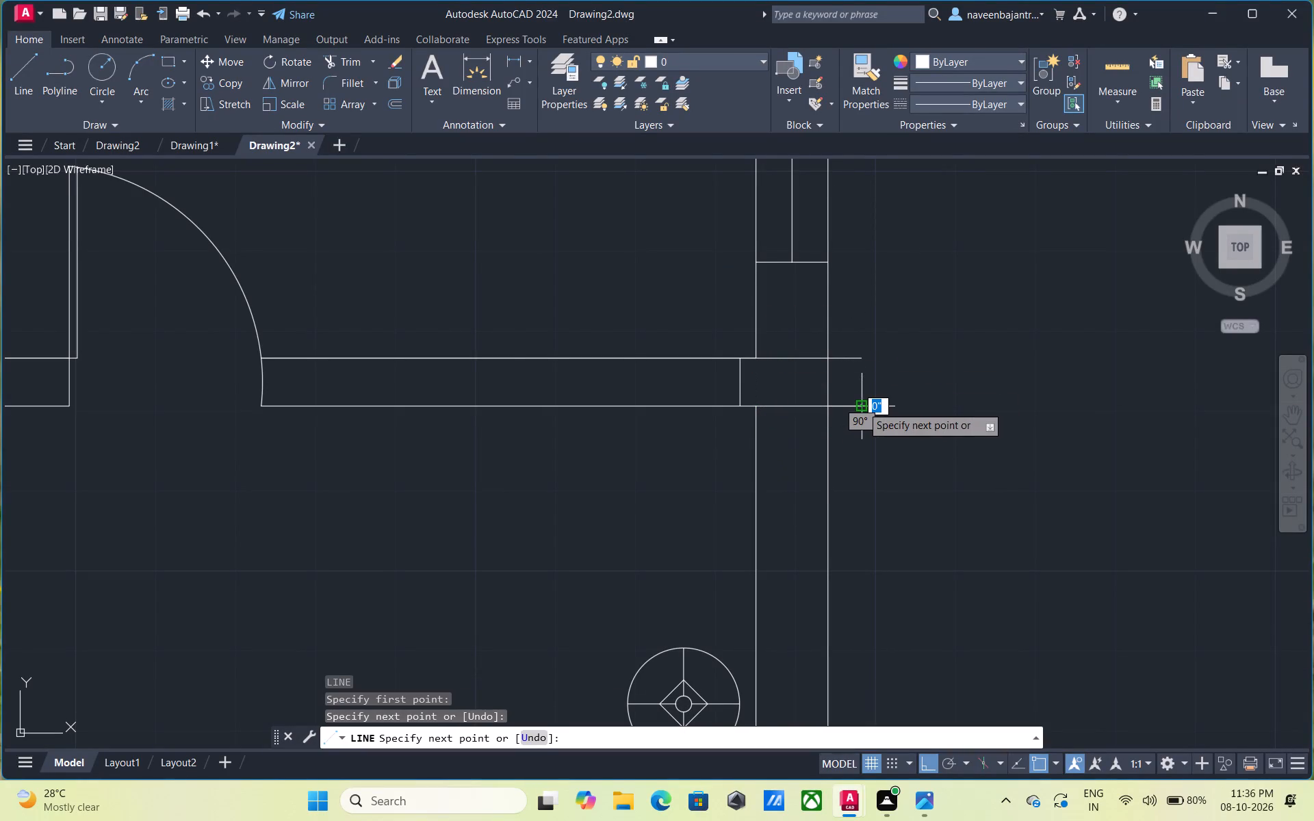
key(Escape)
Trim the overhangs of both lines at the east wall's outer face beside the bathroom's south wall.
text(tr)
key(space)
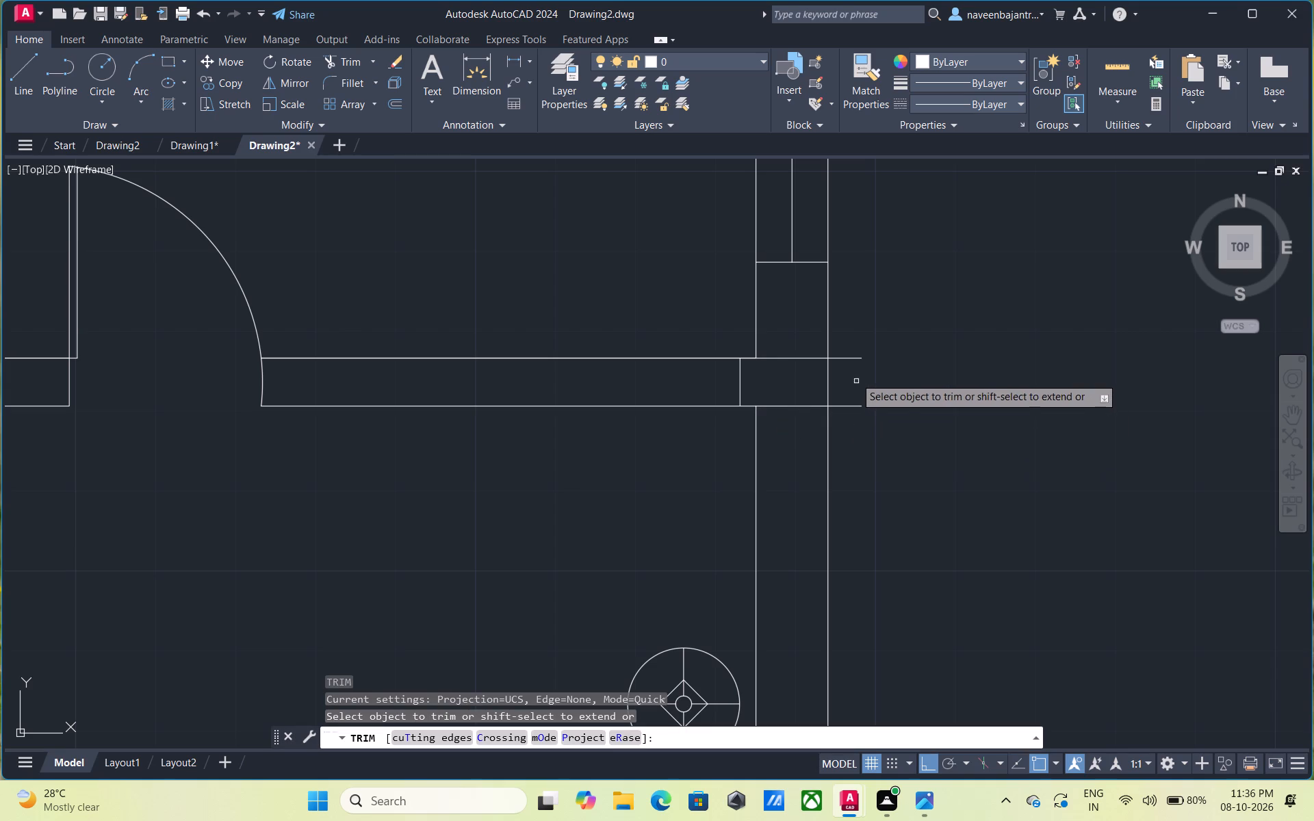
click(854, 360)
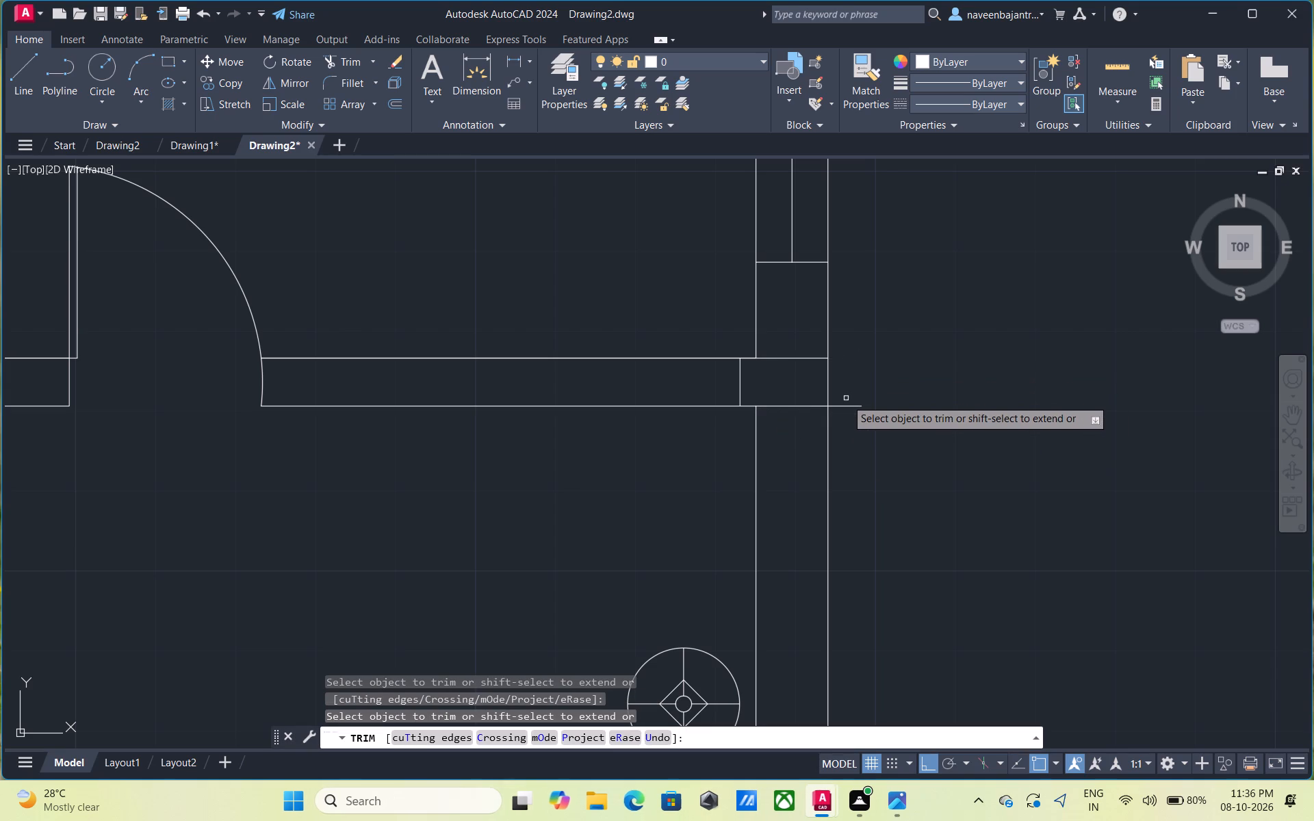
click(846, 404)
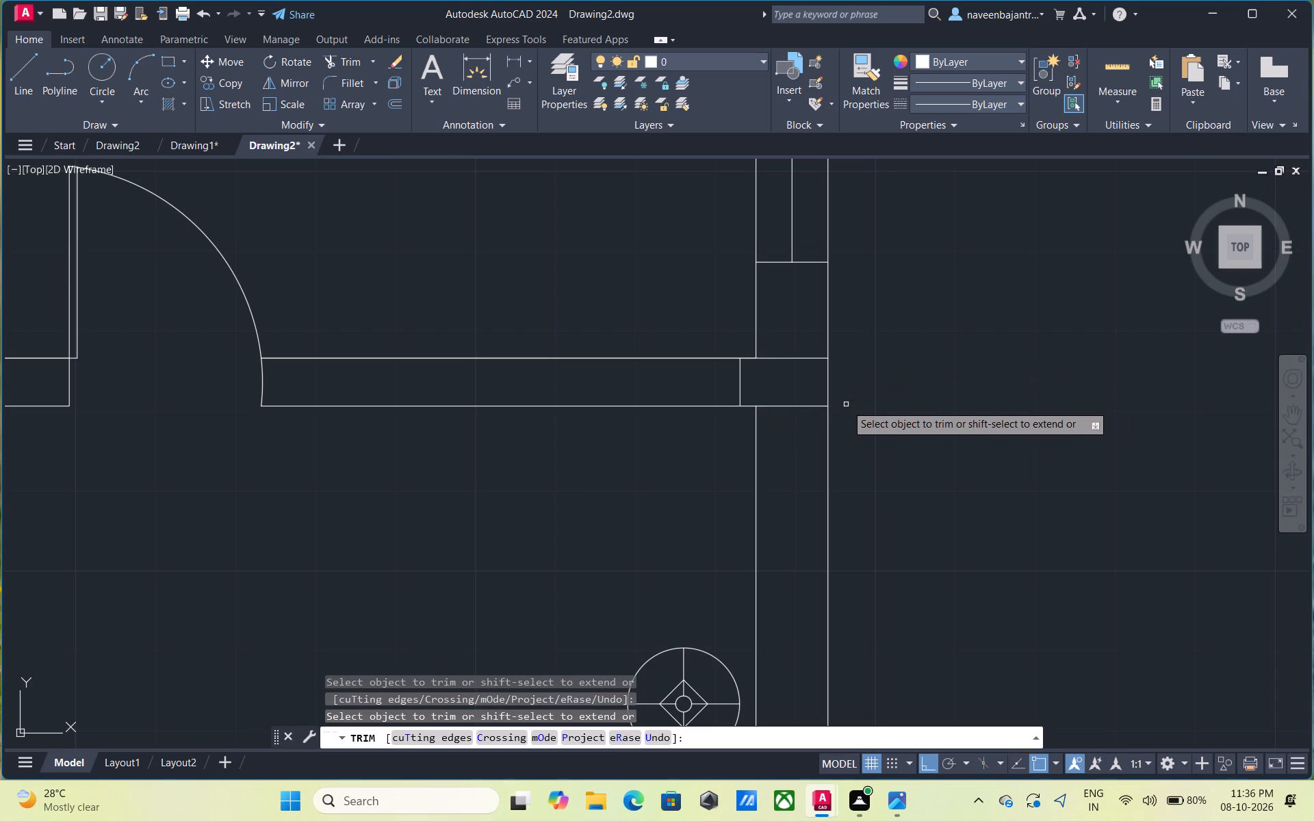
key(Escape)
Fill the column outline where the bathroom's south wall meets the east wall with a solid black hatch.
click(164, 104)
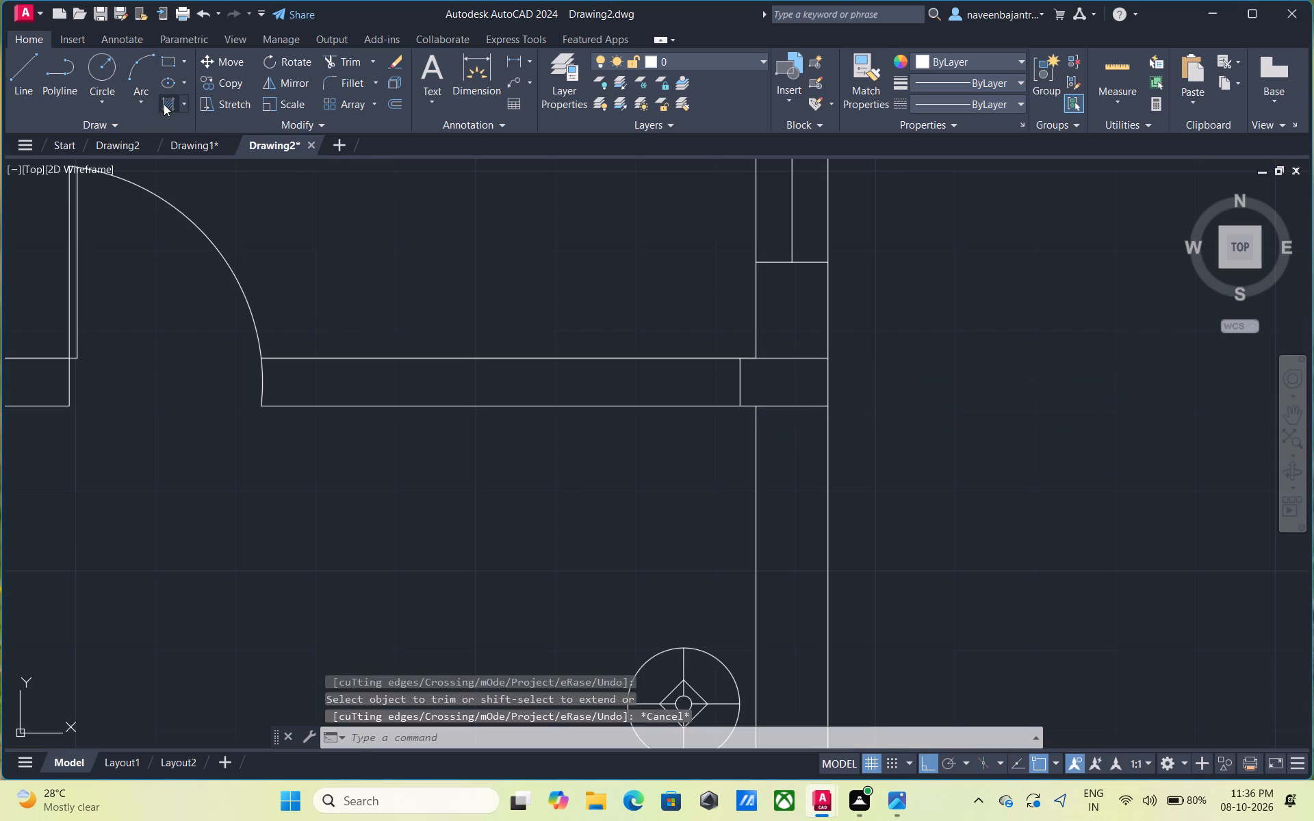
click(146, 81)
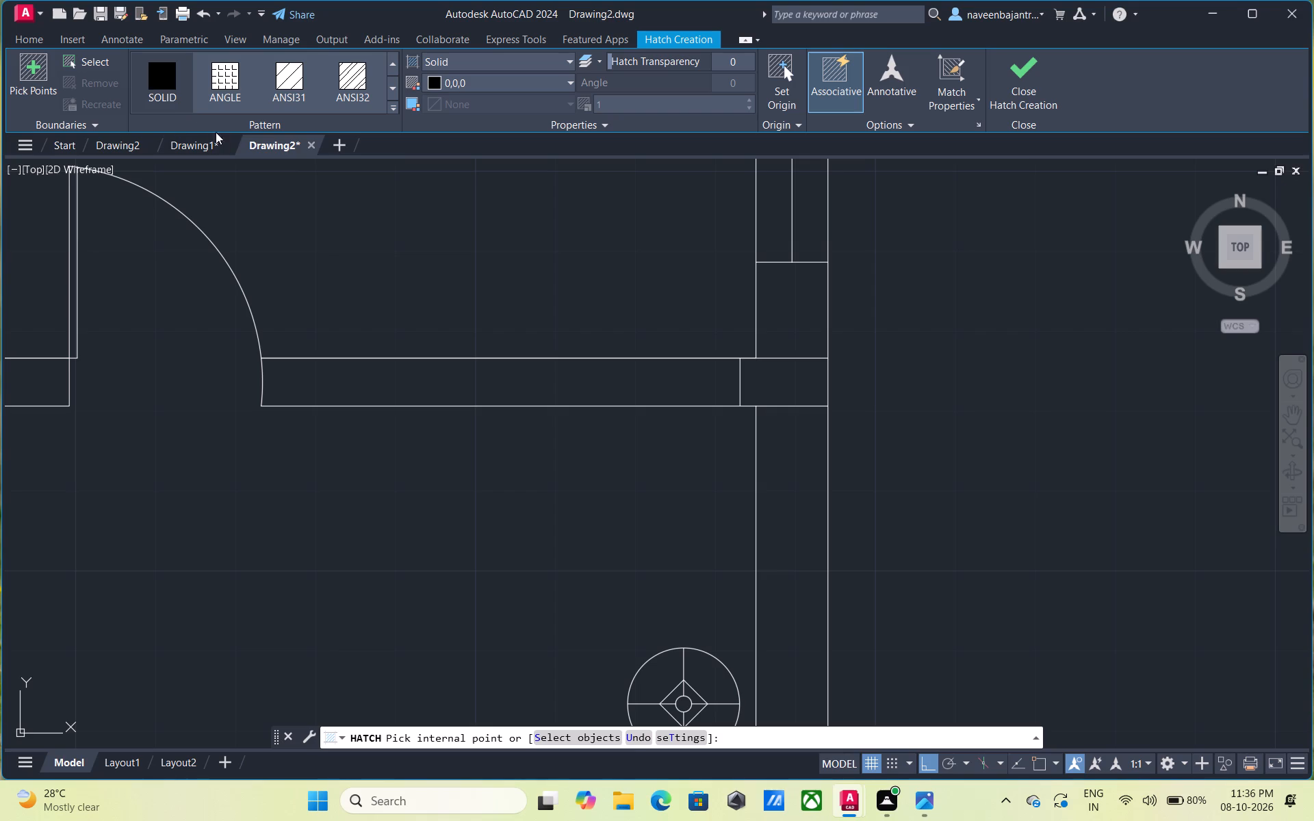
click(767, 375)
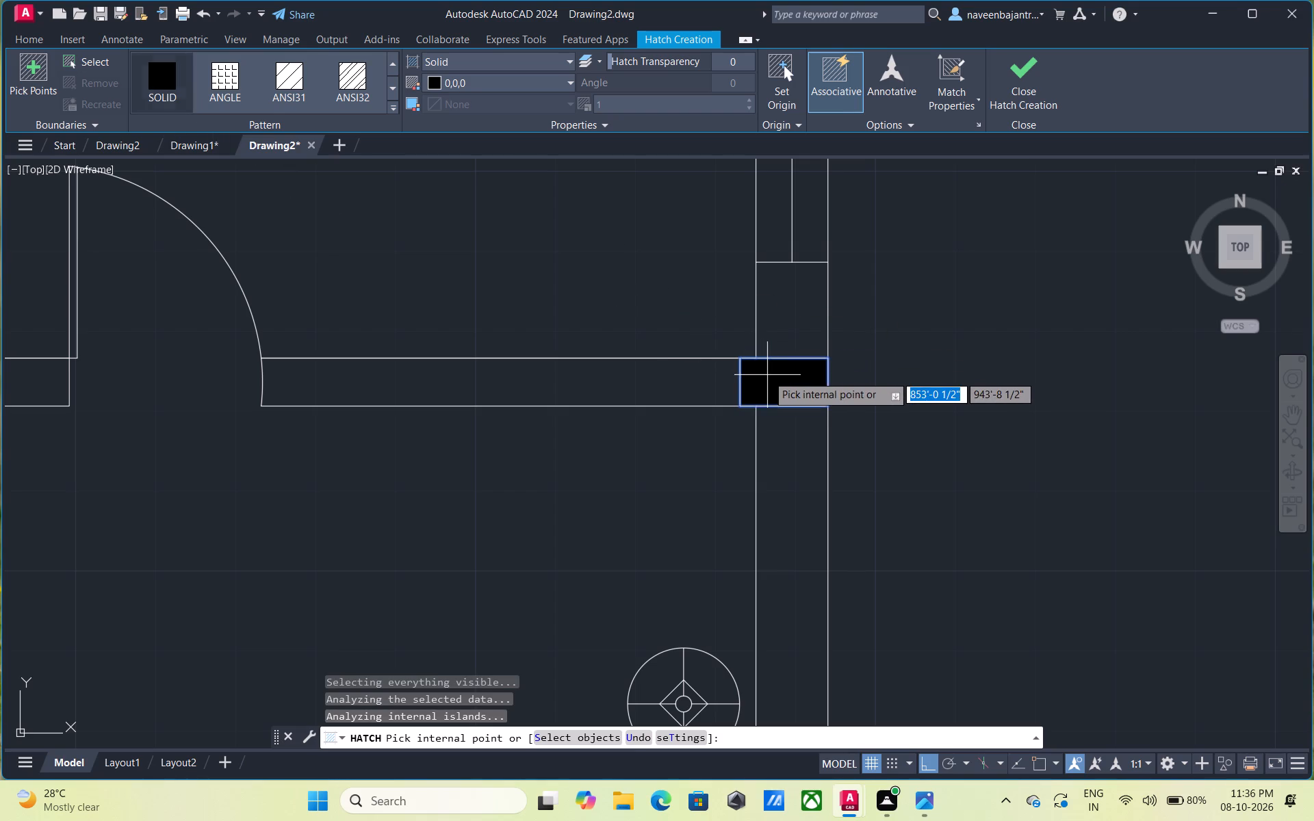
key(Escape)
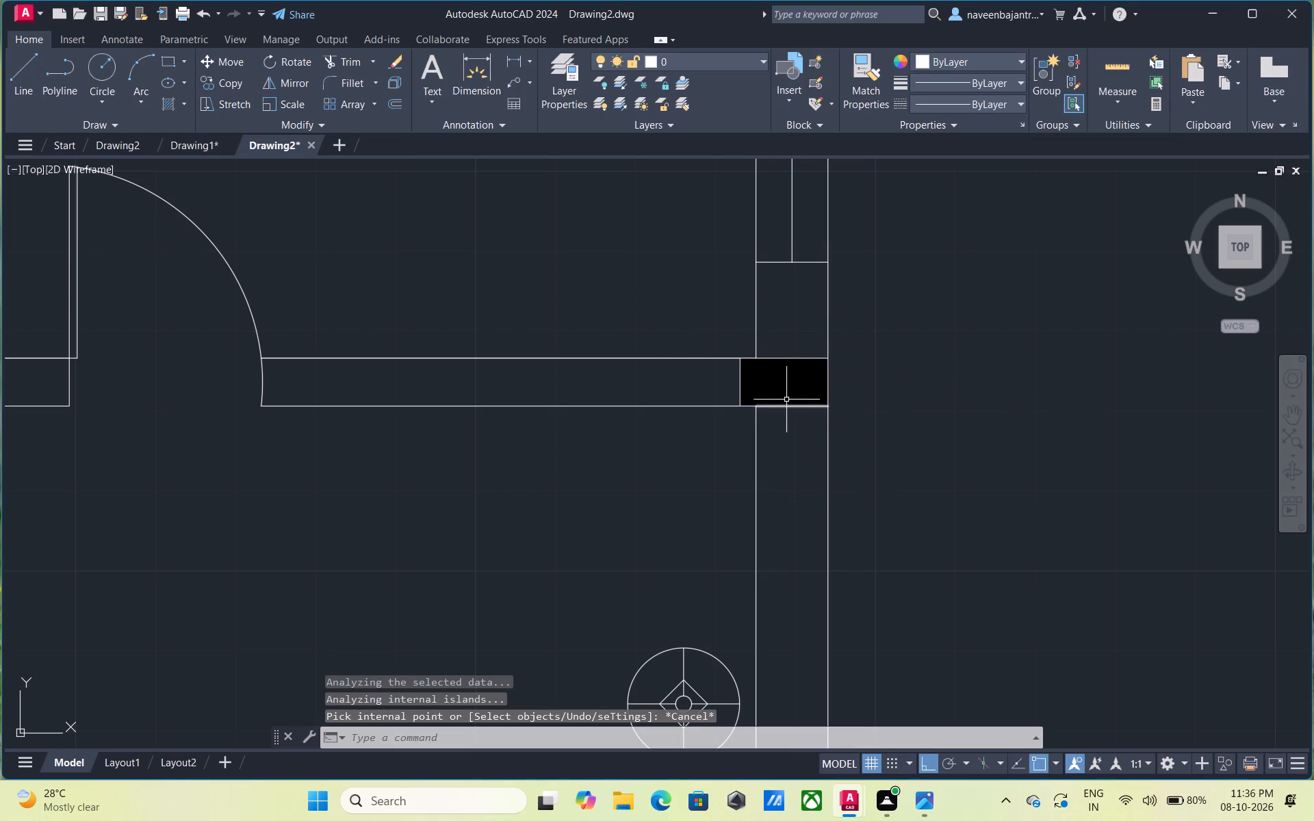
Draw a vertical line closing the east end of the bathroom's north wall, where it meets the house's east wall.
scroll(791, 396, down, 2)
middle_drag(795, 244, 797, 307)
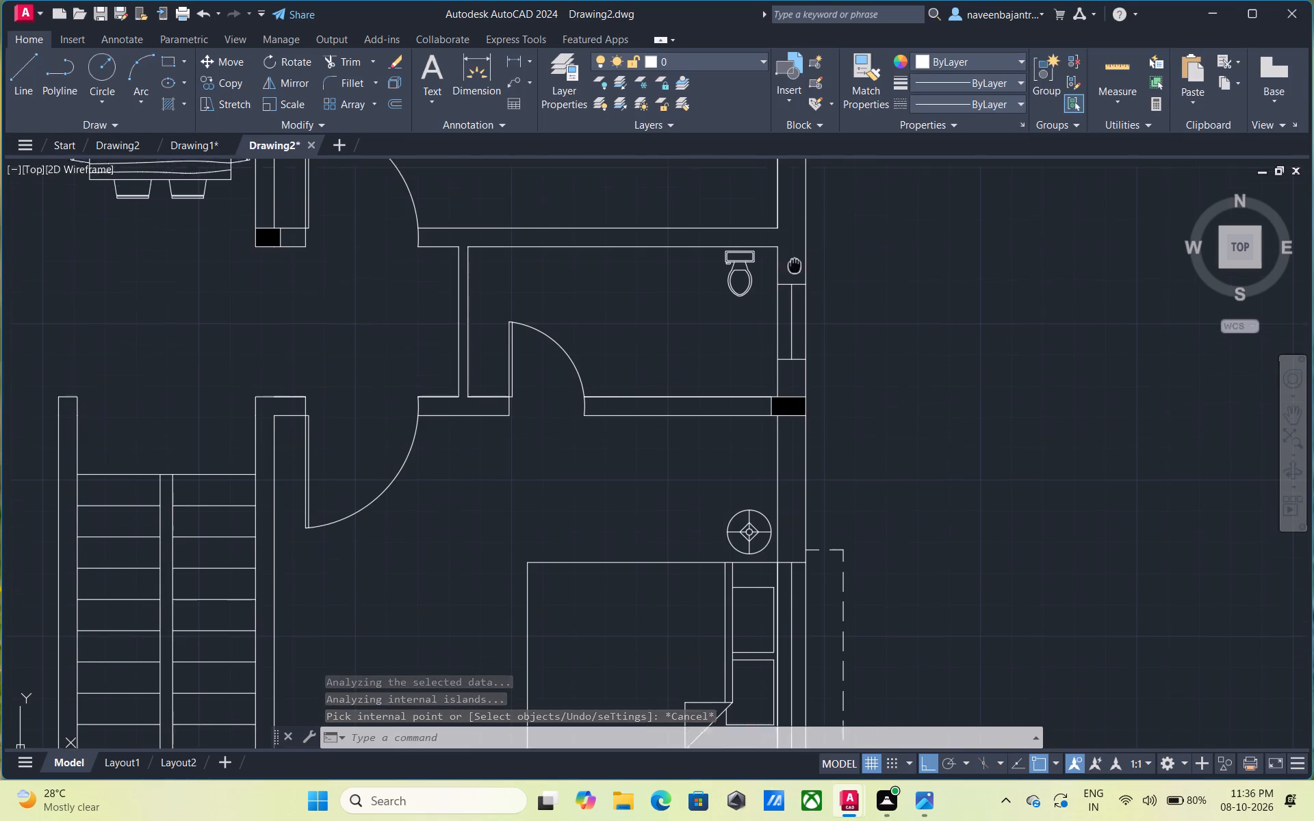
middle_drag(797, 307, 801, 375)
scroll(801, 375, up, 2)
key(Escape)
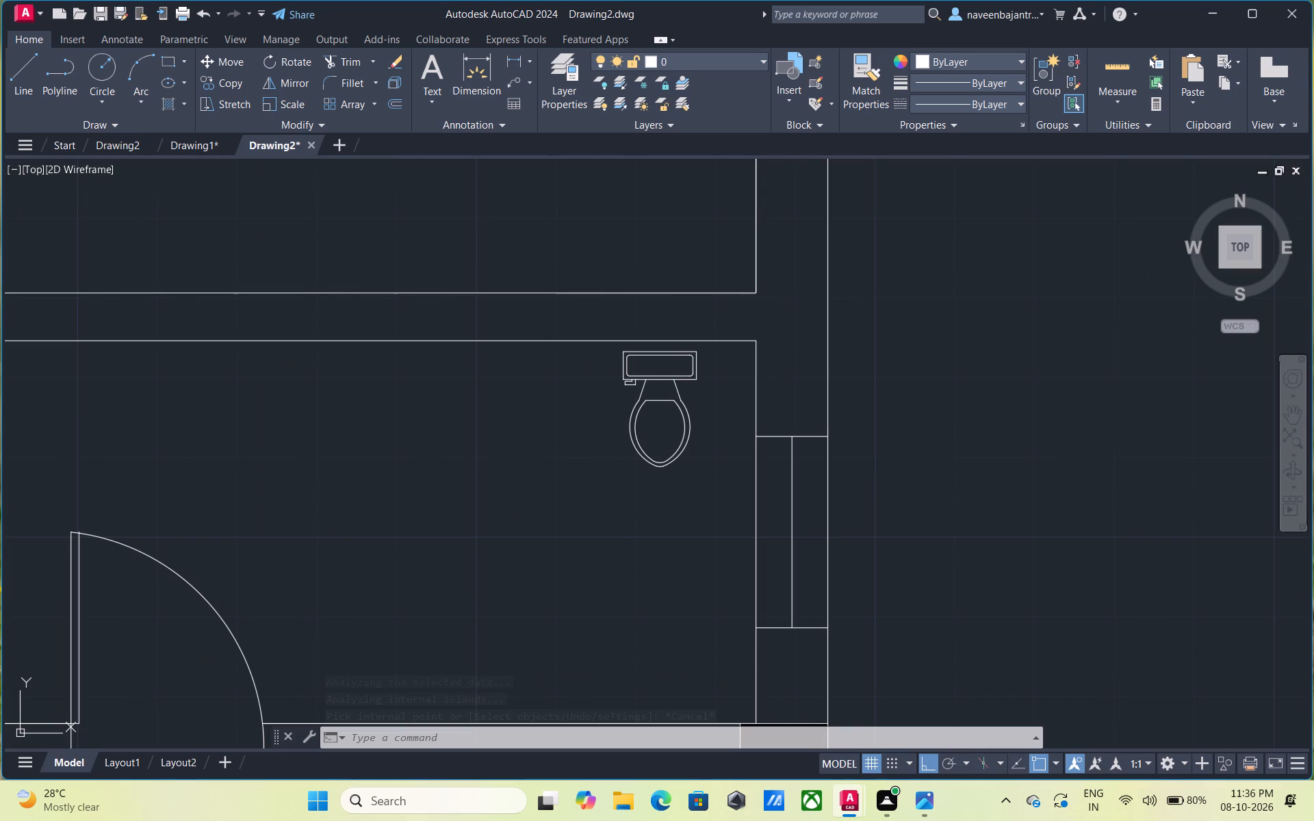
text(l)
key(space)
click(755, 341)
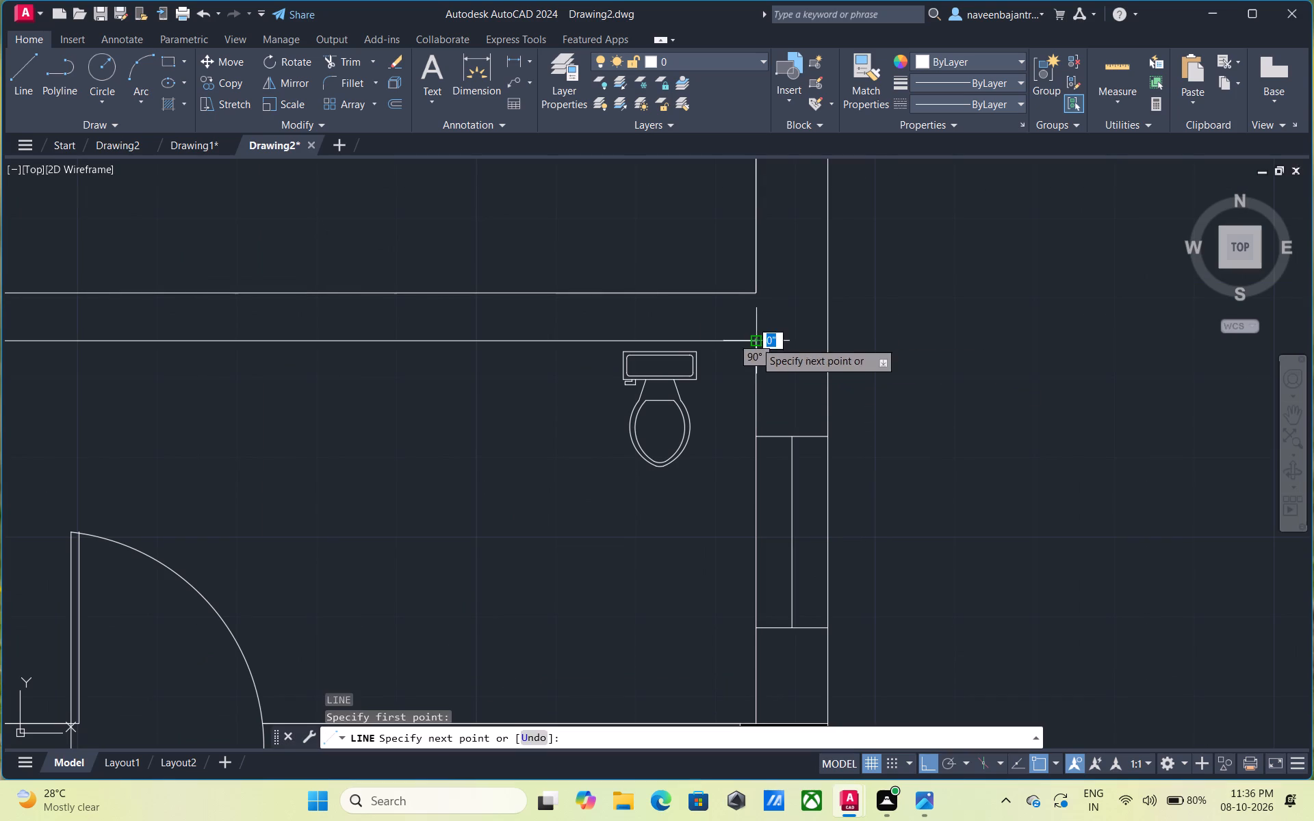
click(756, 292)
key(Escape)
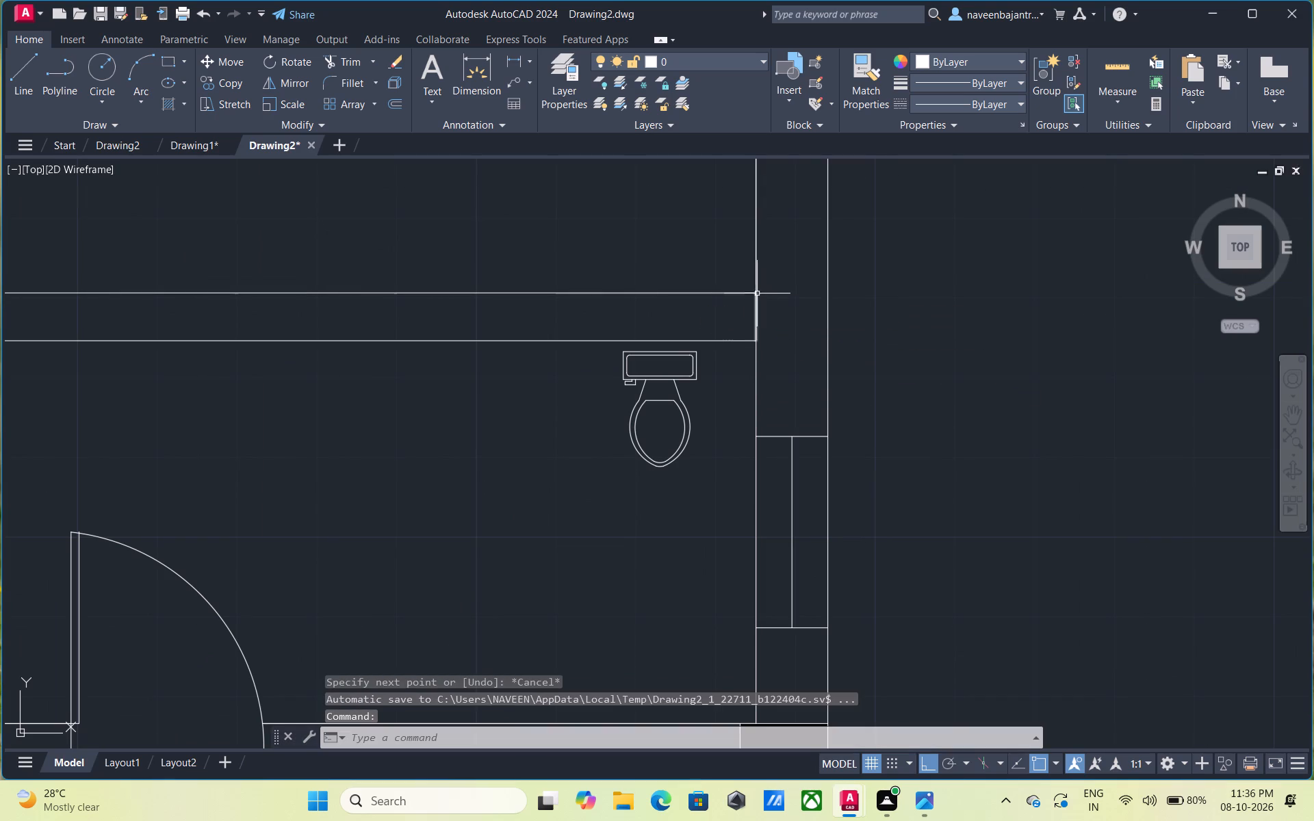
Offset the closing line at the bathroom north wall's east end 2" westward and trim away the original.
key(o)
key(space)
key(space)
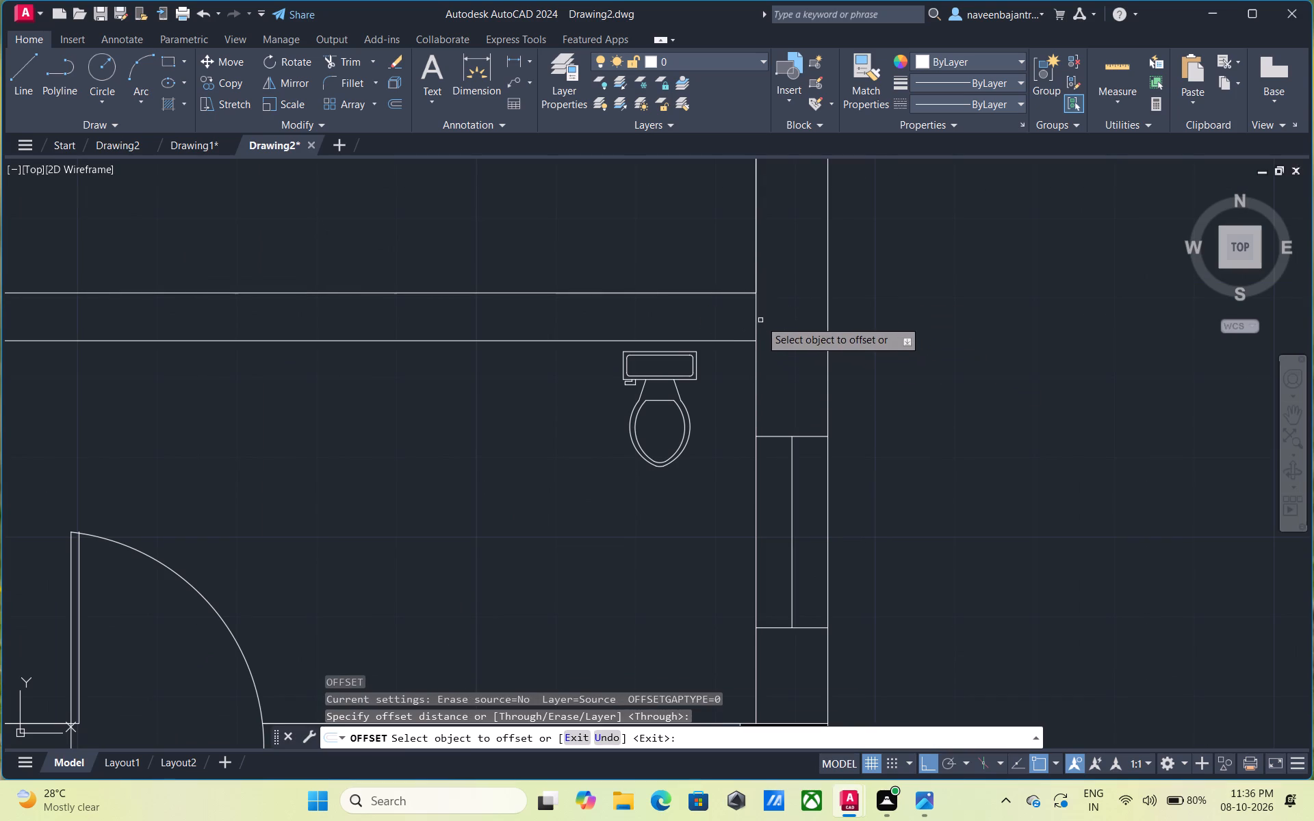
click(756, 315)
key(2)
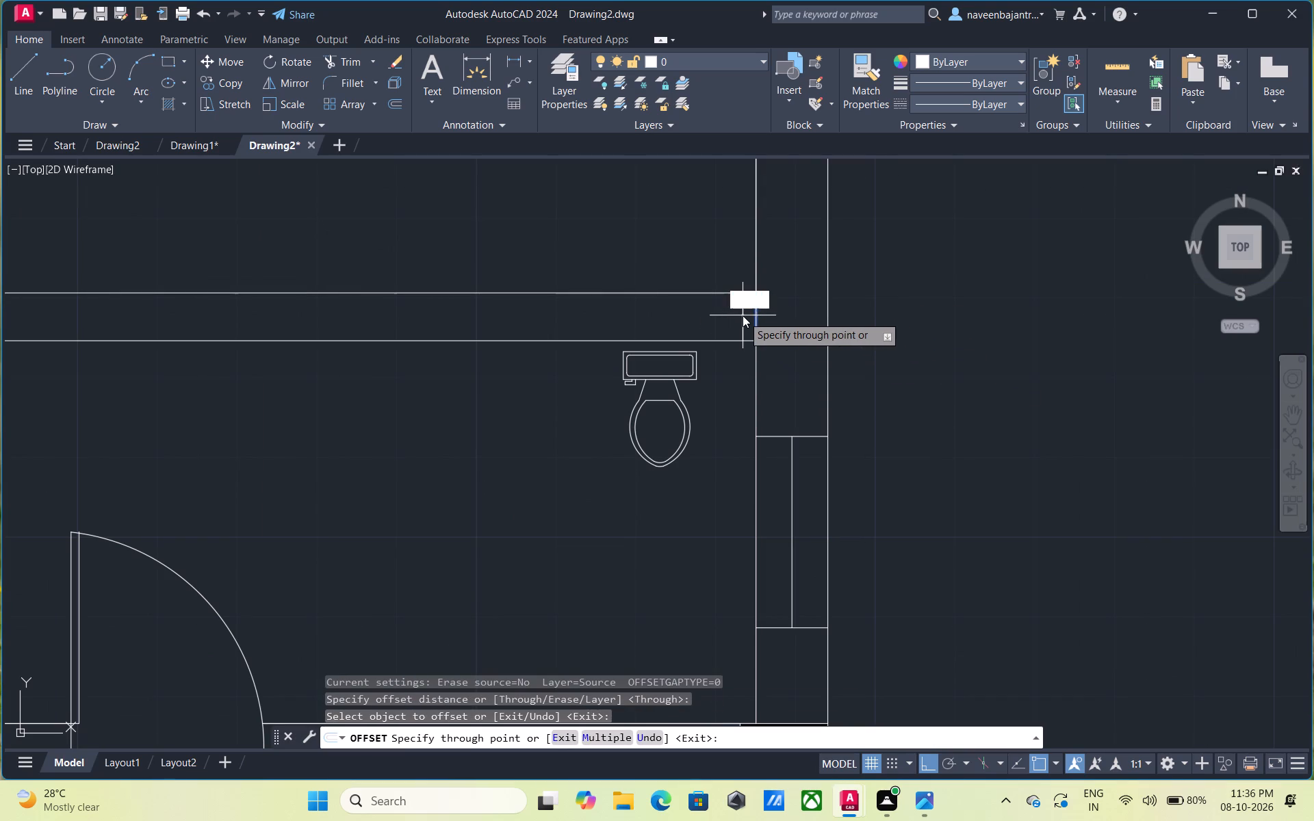
key(shift+quotedbl)
key(Return)
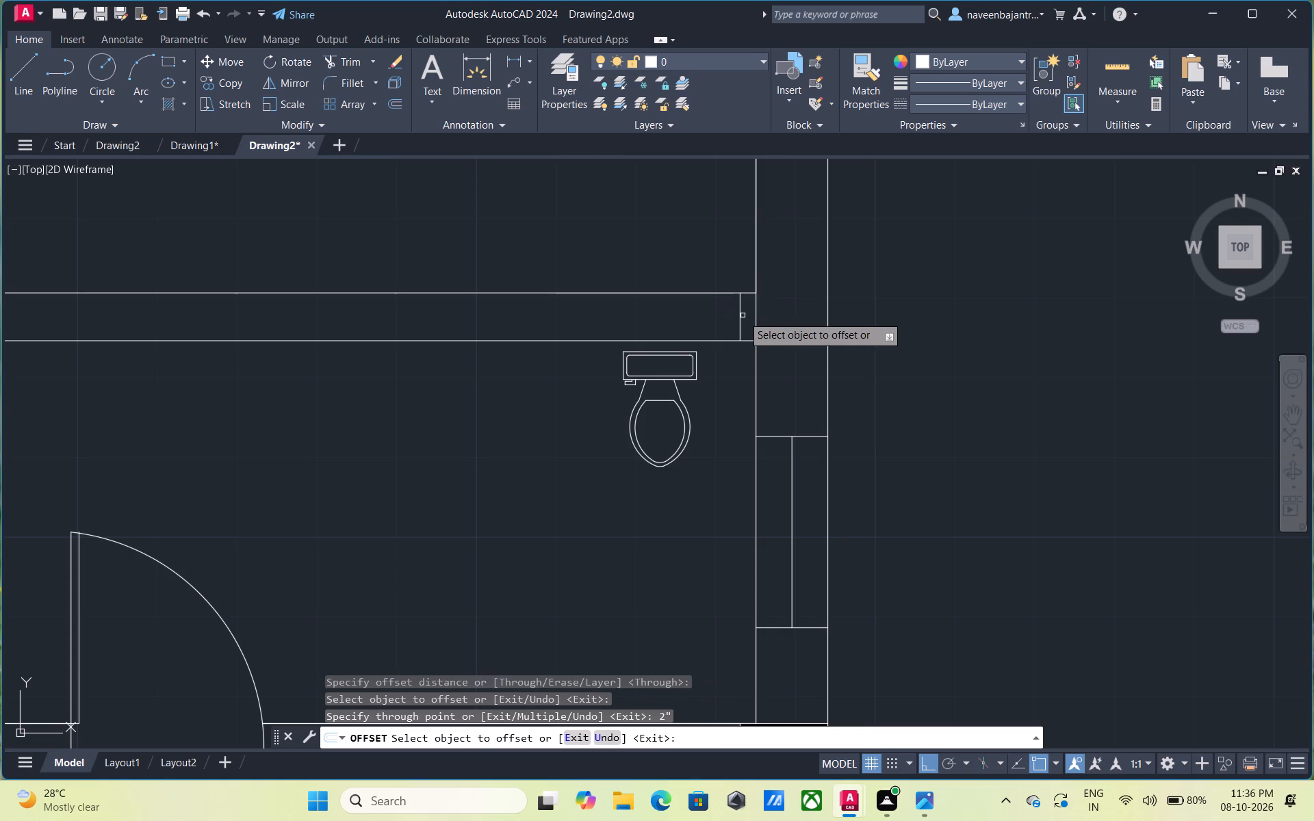
key(Escape)
text(tr)
key(space)
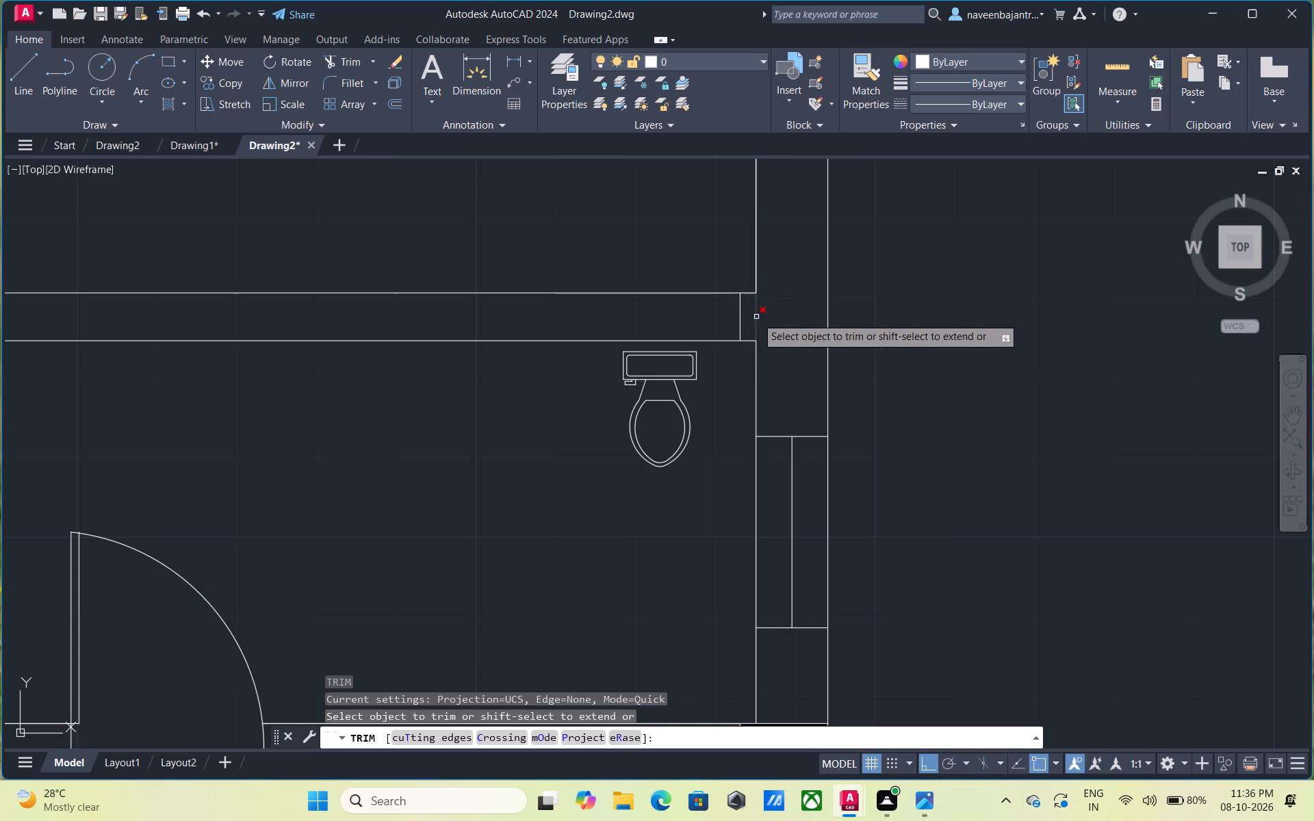
click(756, 317)
key(Escape)
key(t)
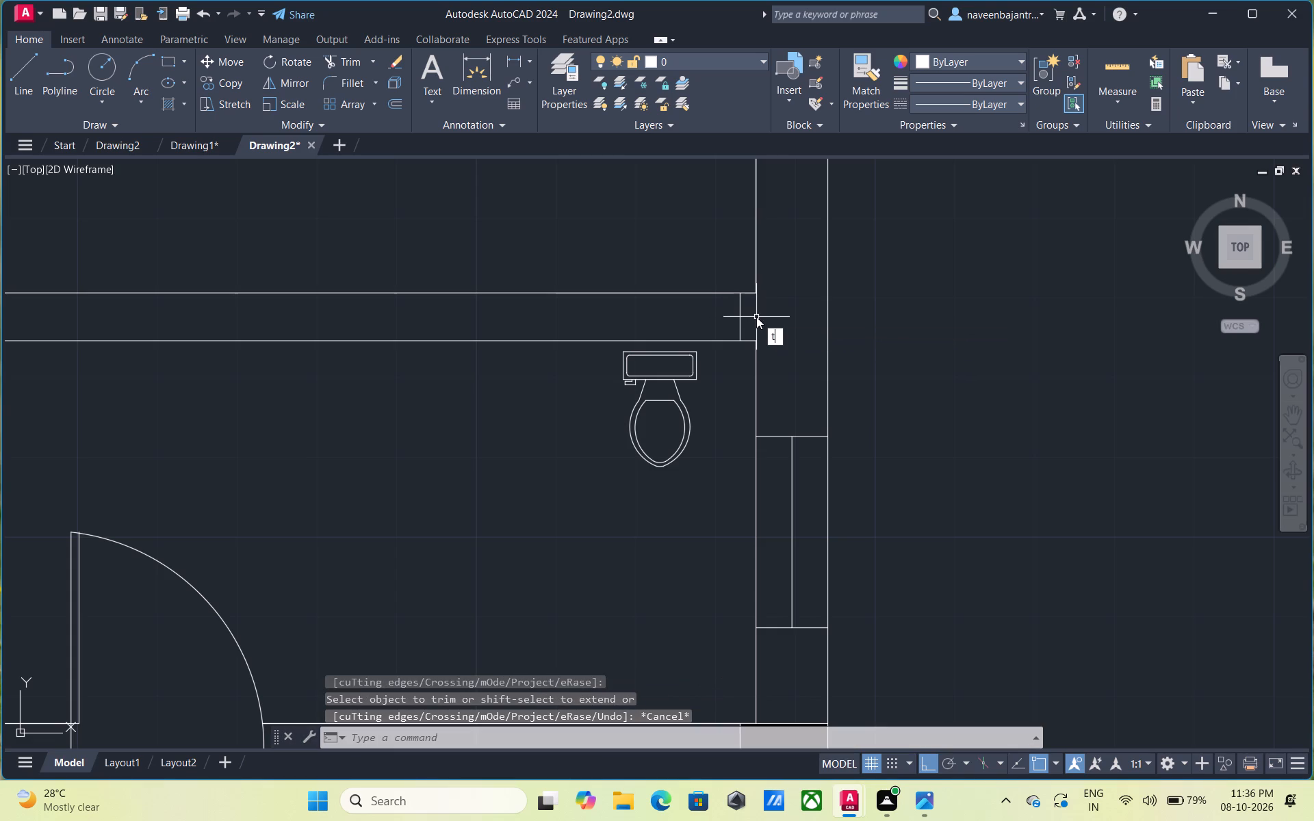
key(Escape)
Draw two horizontal lines across the east wall, extending both faces of the bathroom's north wall eastward past the outer face.
text(l)
key(space)
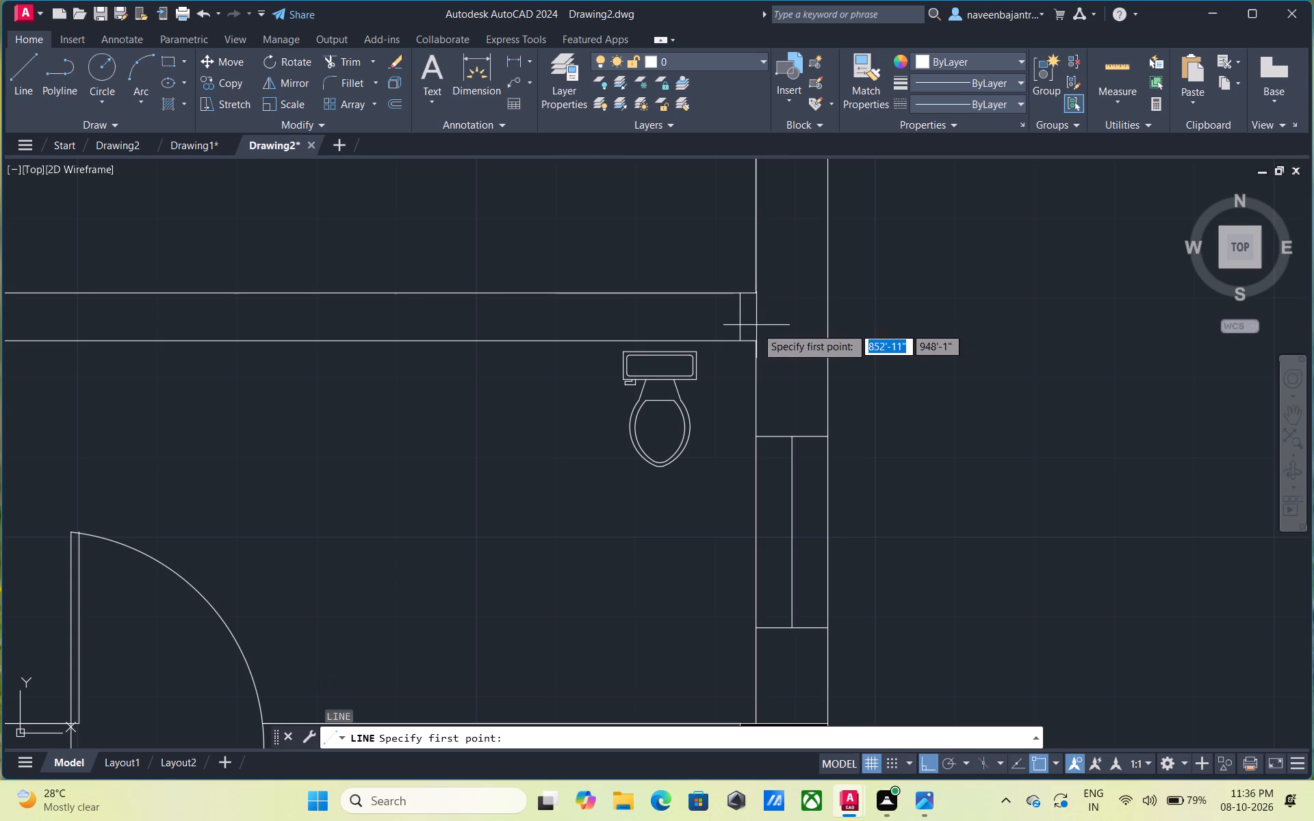
click(758, 337)
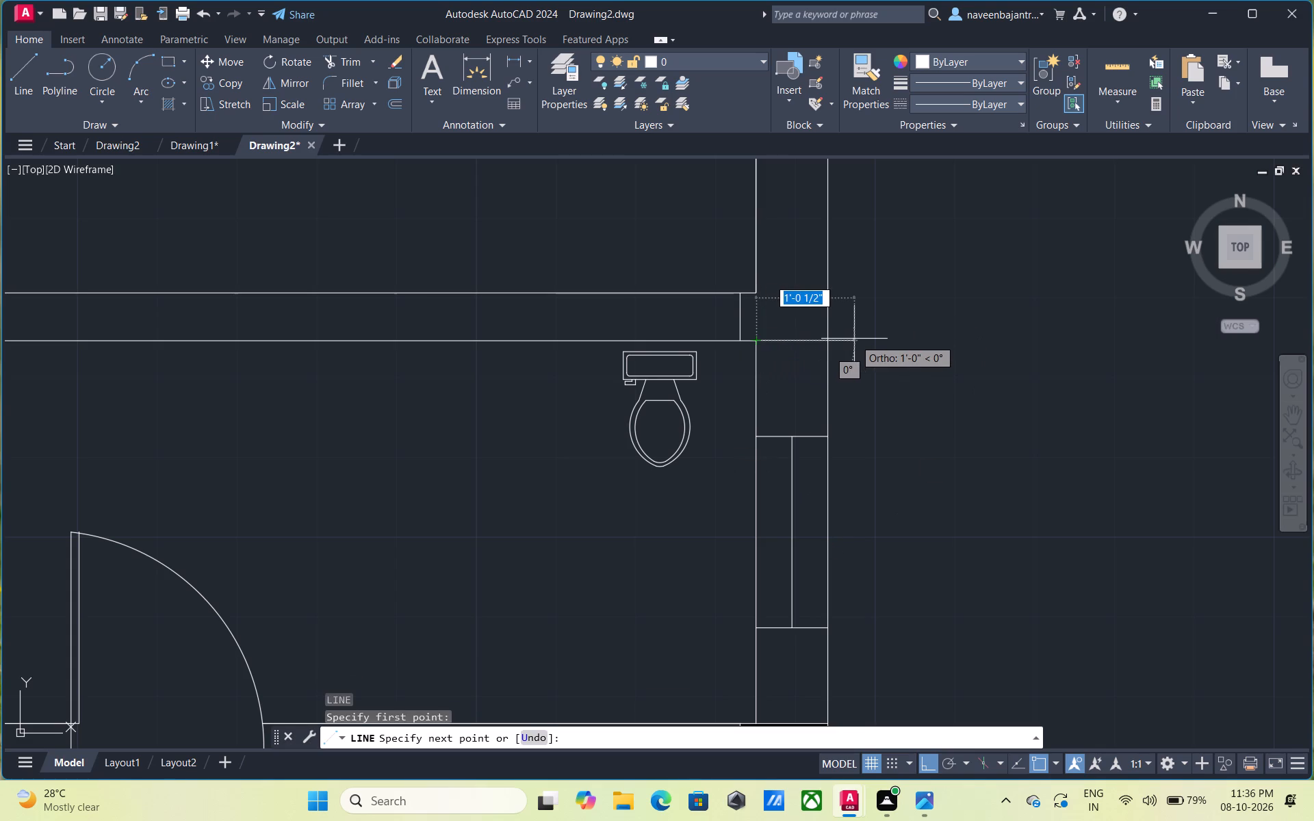
click(864, 339)
key(Escape)
key(l)
key(space)
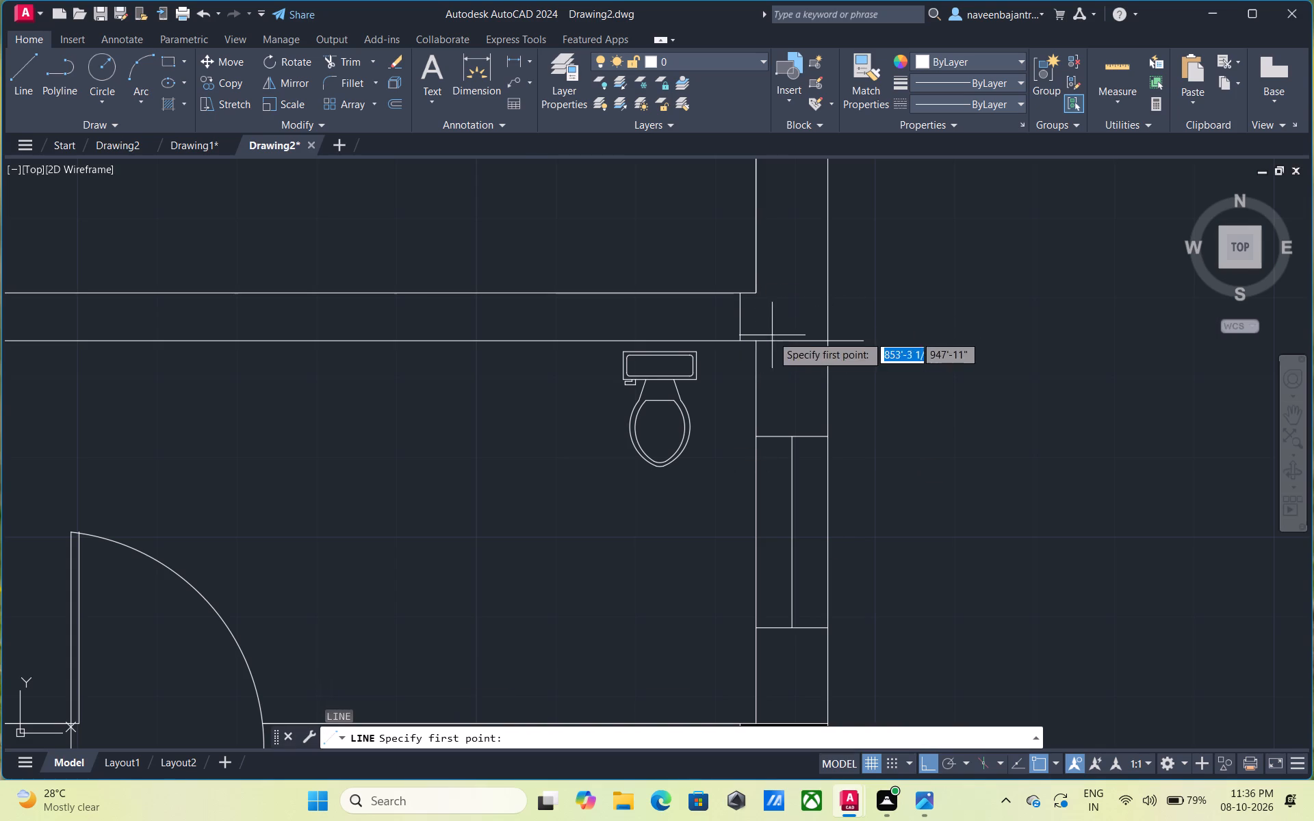
click(760, 296)
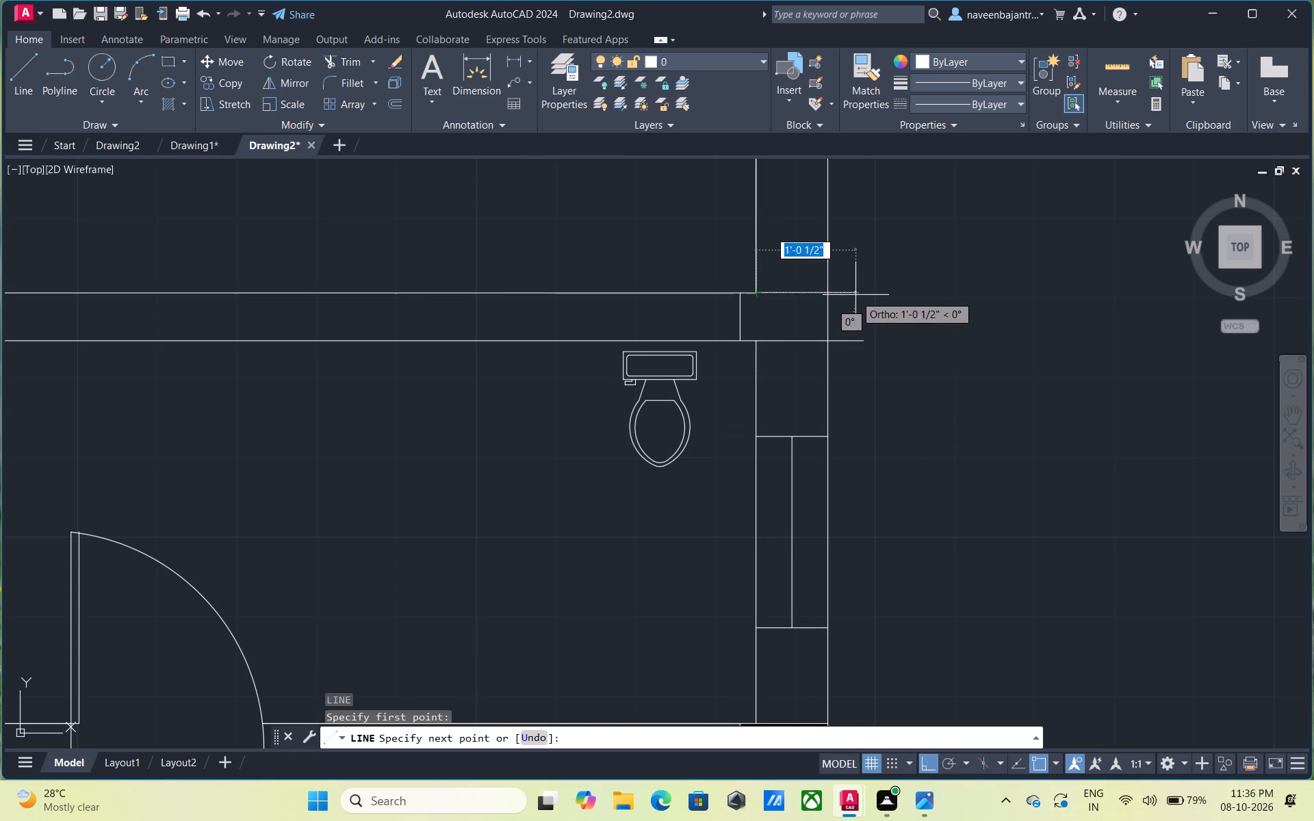
click(857, 295)
key(Escape)
Trim the overhangs of both lines at the east wall's outer face beside the bathroom's north wall.
text(tr)
key(space)
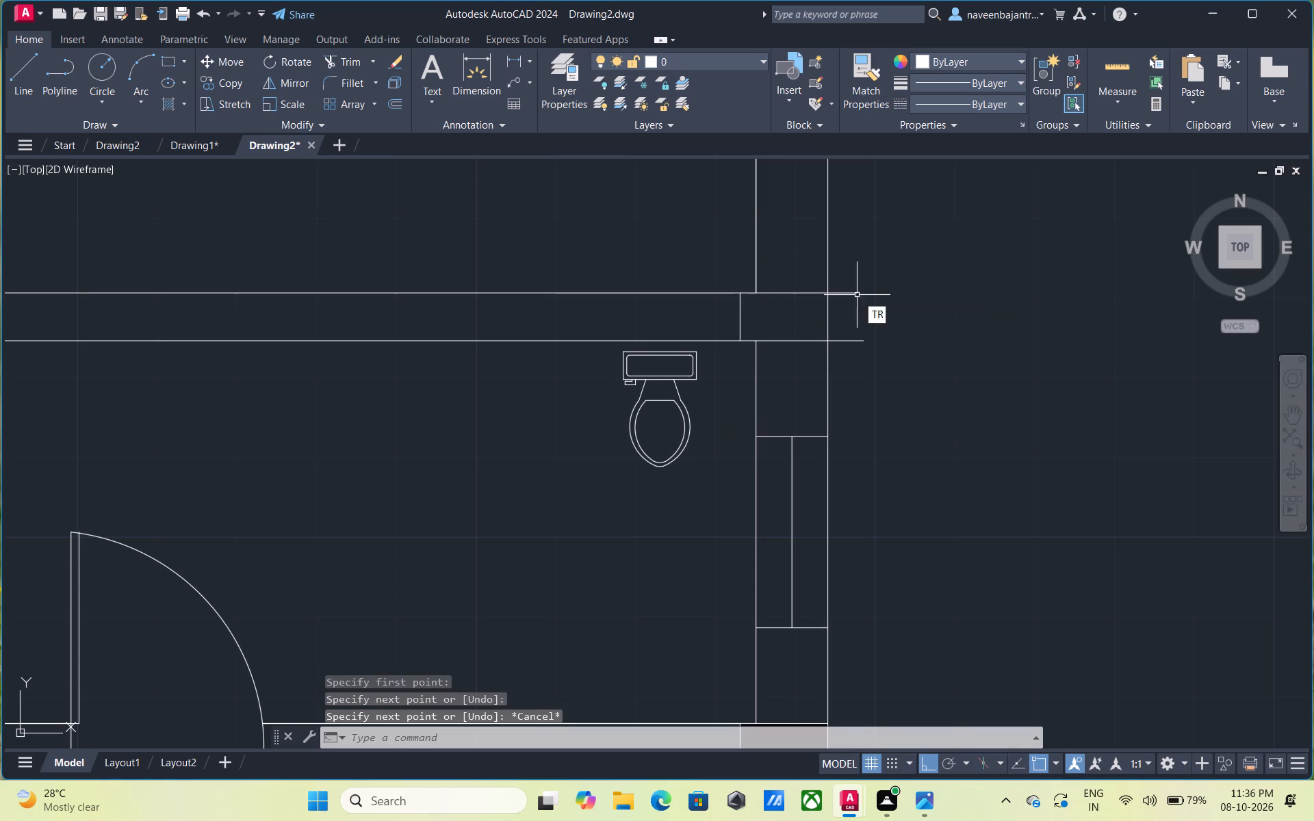
click(859, 294)
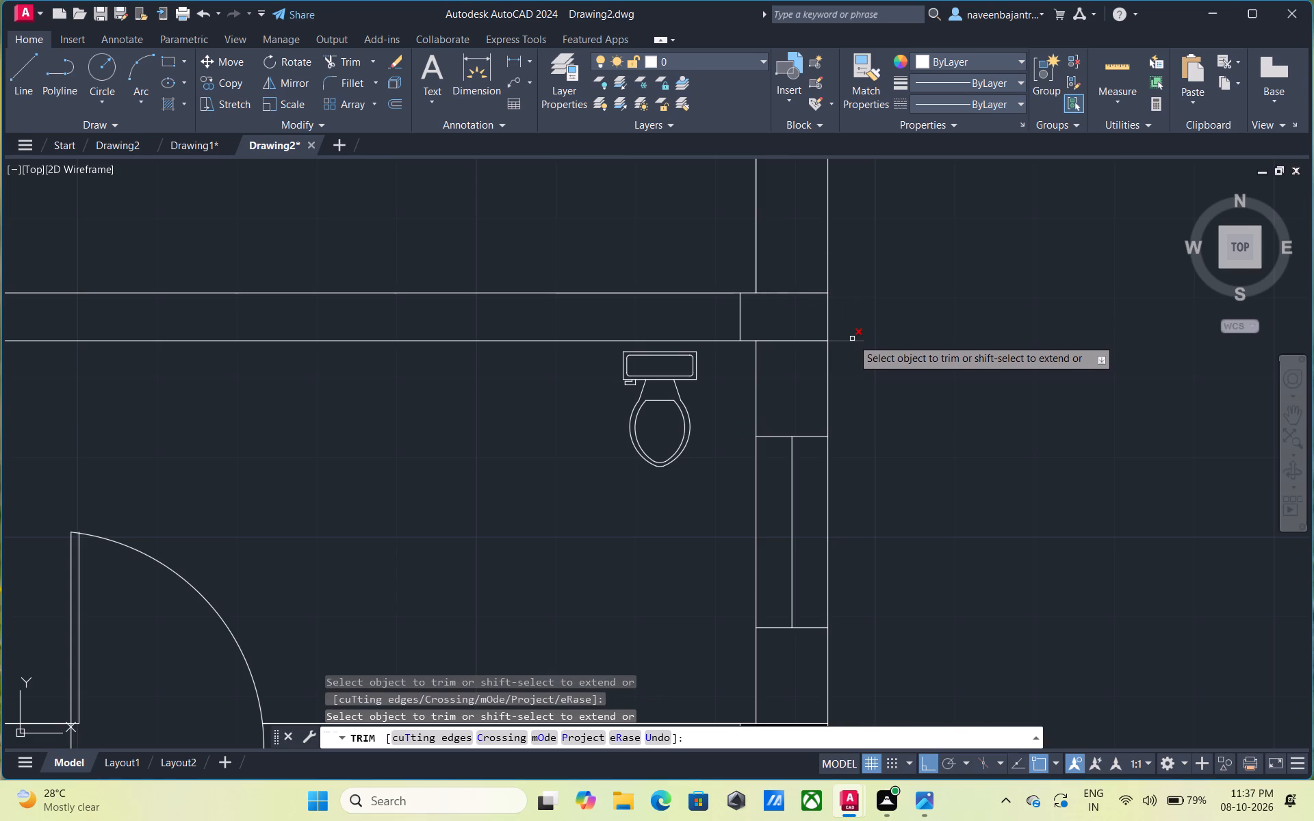
click(852, 339)
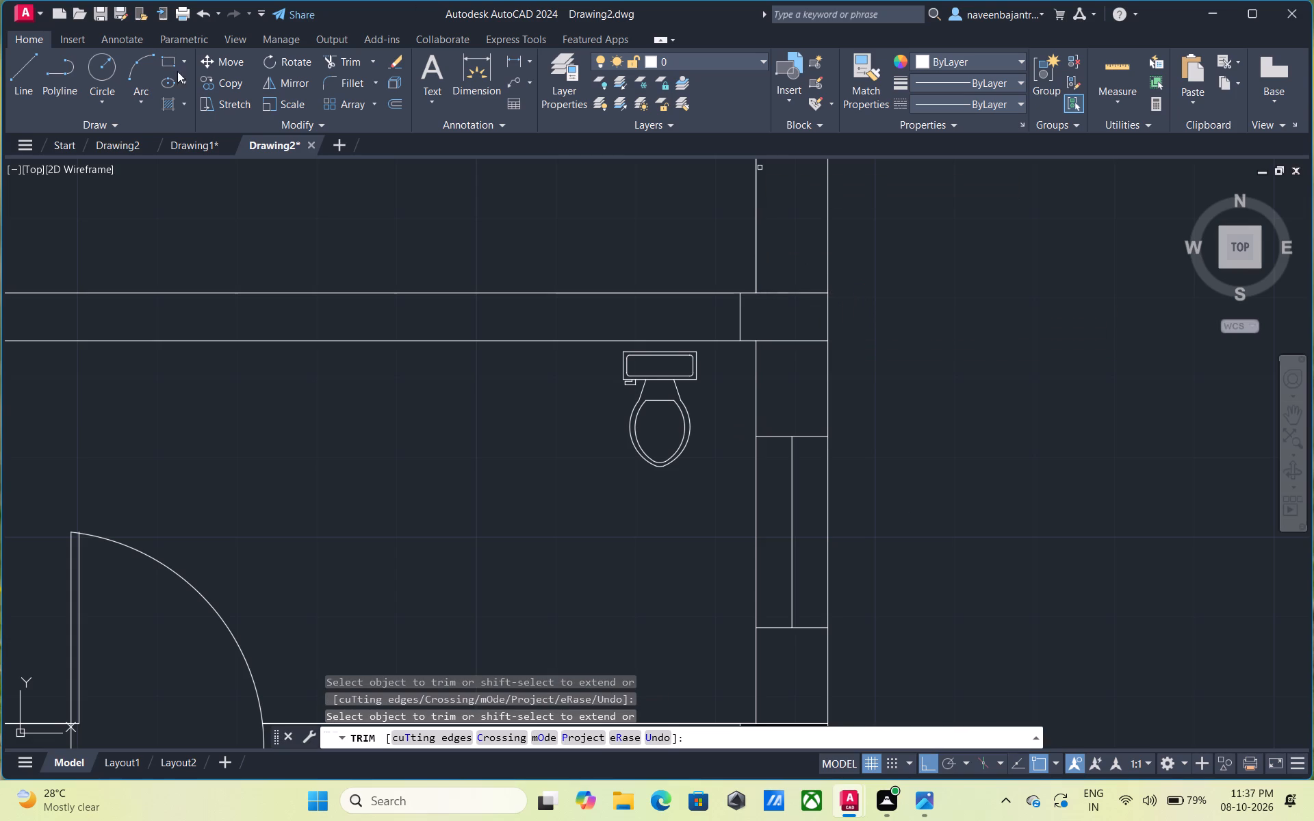
Fill the column outline where the bathroom's north wall meets the east wall with a solid black hatch.
click(171, 101)
click(159, 75)
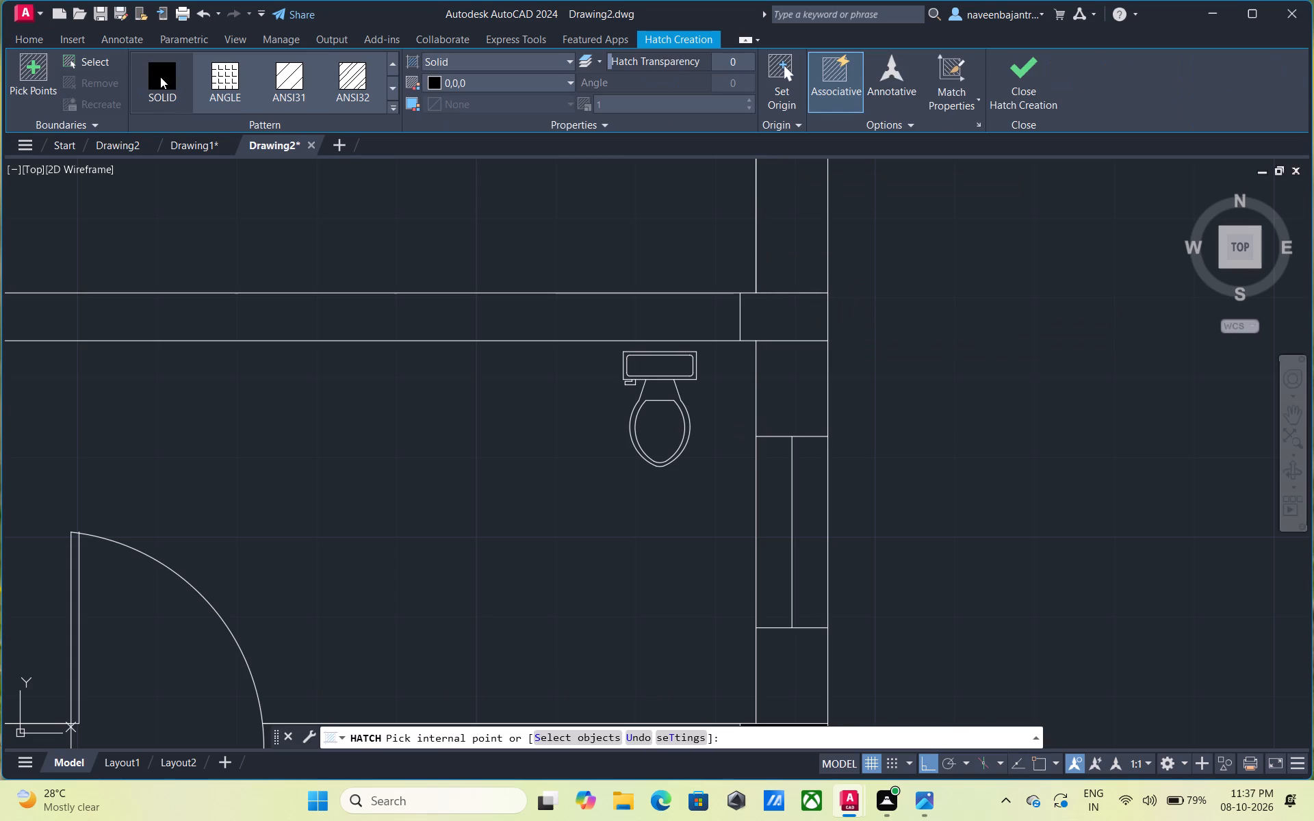
click(769, 322)
scroll(772, 322, down, 4)
middle_drag(830, 273, 854, 361)
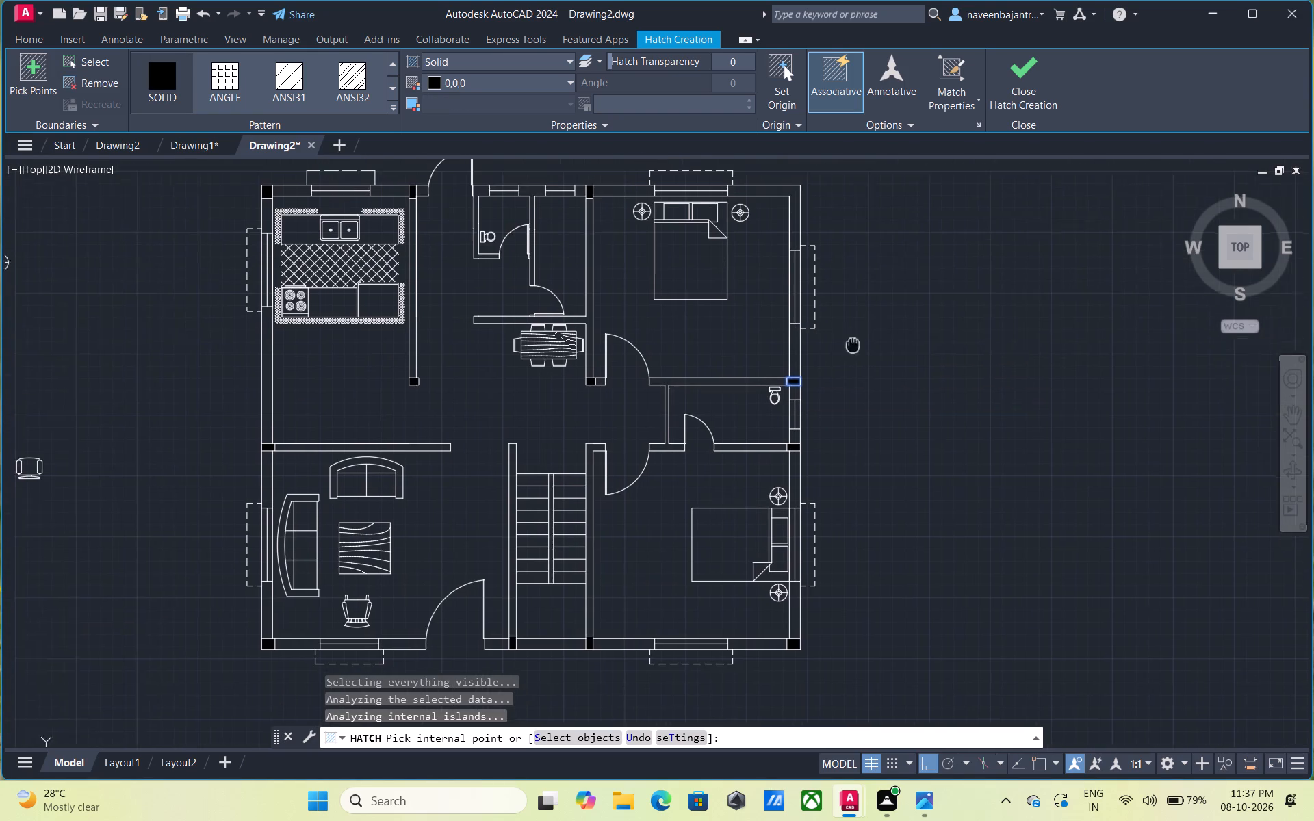
middle_drag(854, 361, 853, 419)
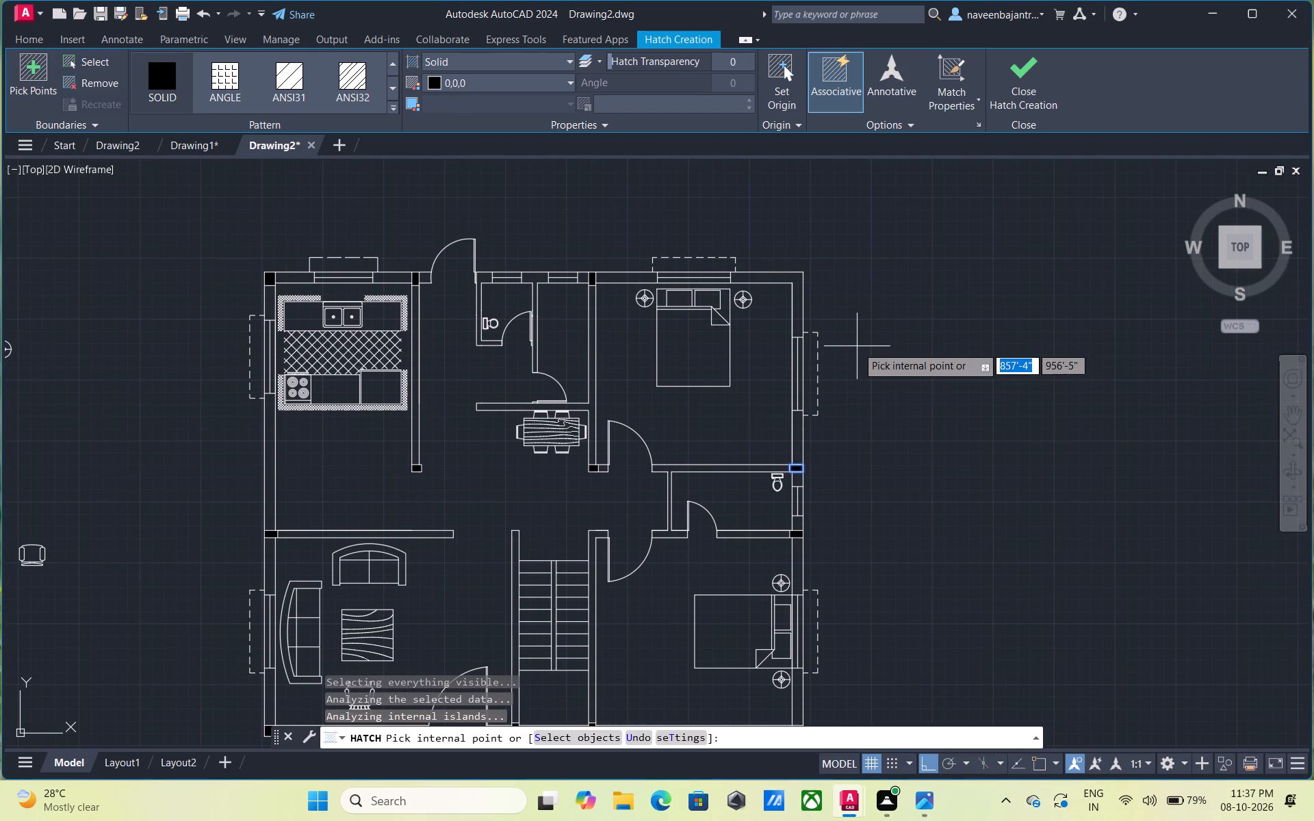
middle_drag(829, 296, 828, 353)
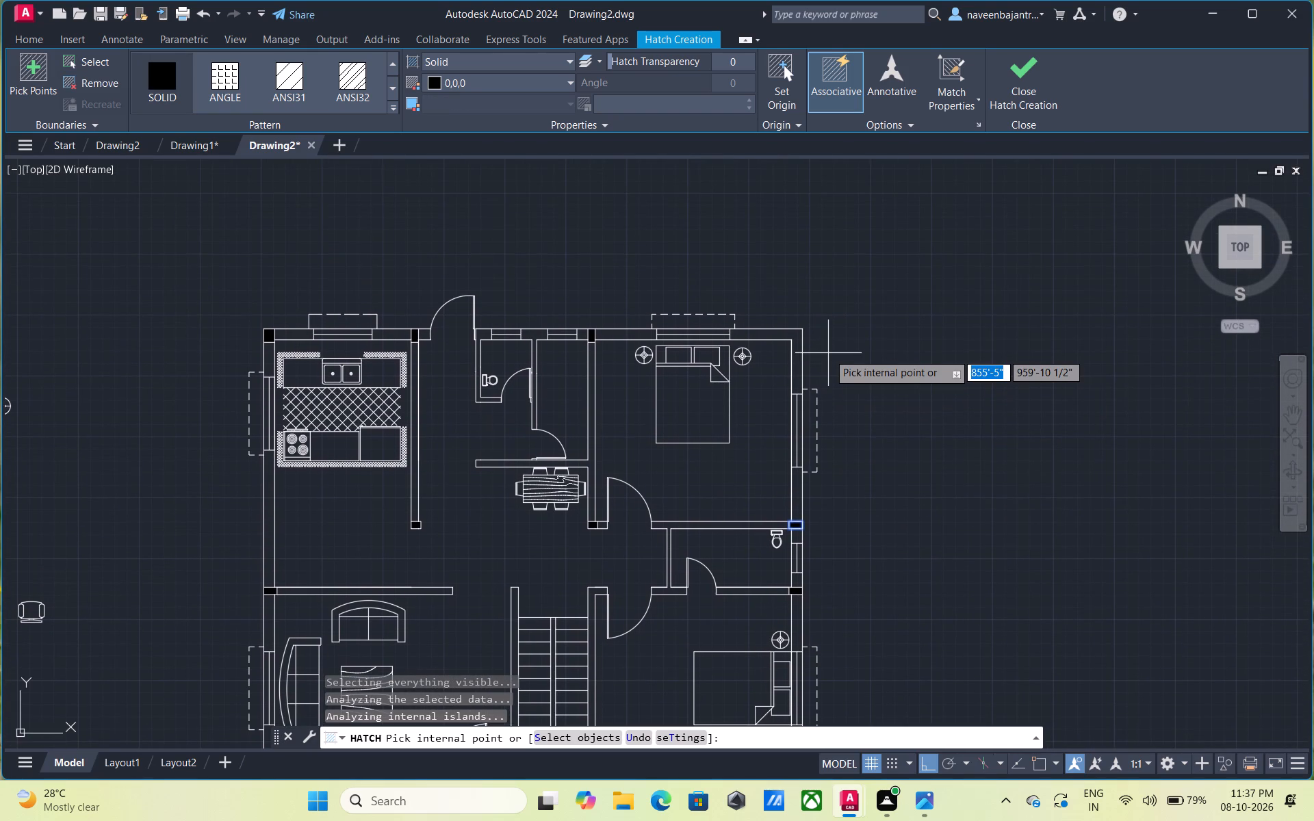
scroll(828, 353, up, 1)
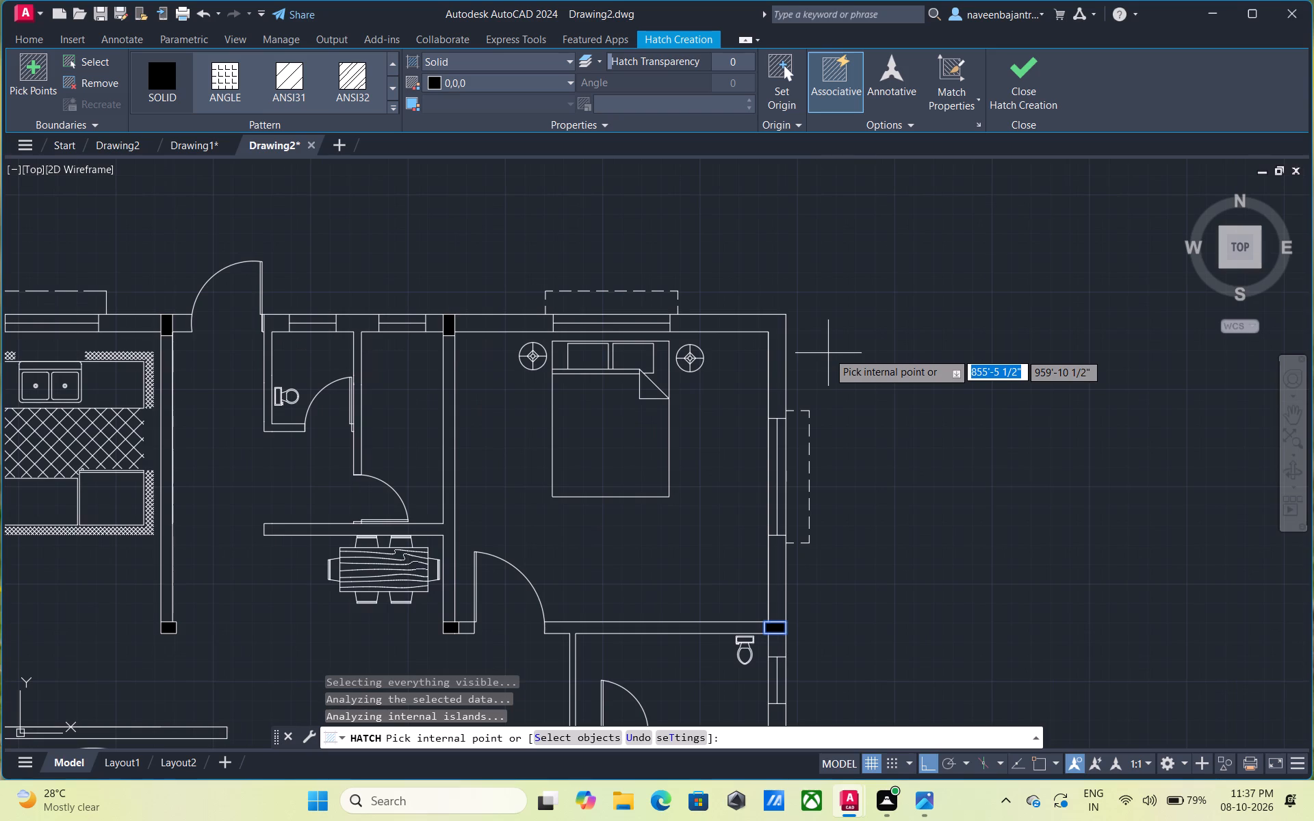
scroll(801, 347, up, 3)
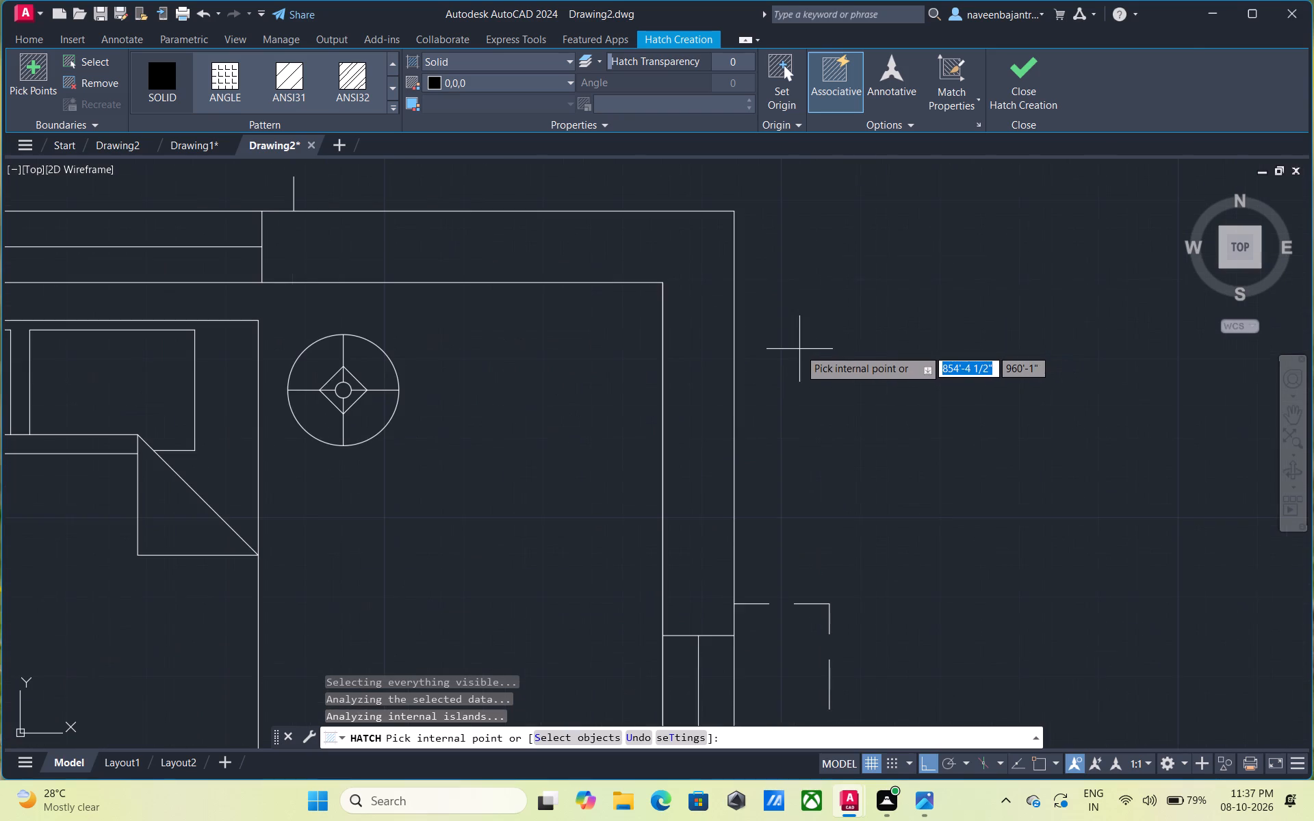
key(Escape)
Draw a horizontal line across the east wall in line with the north wall's inner face, and trim its overhang at the outer face.
text(l)
key(space)
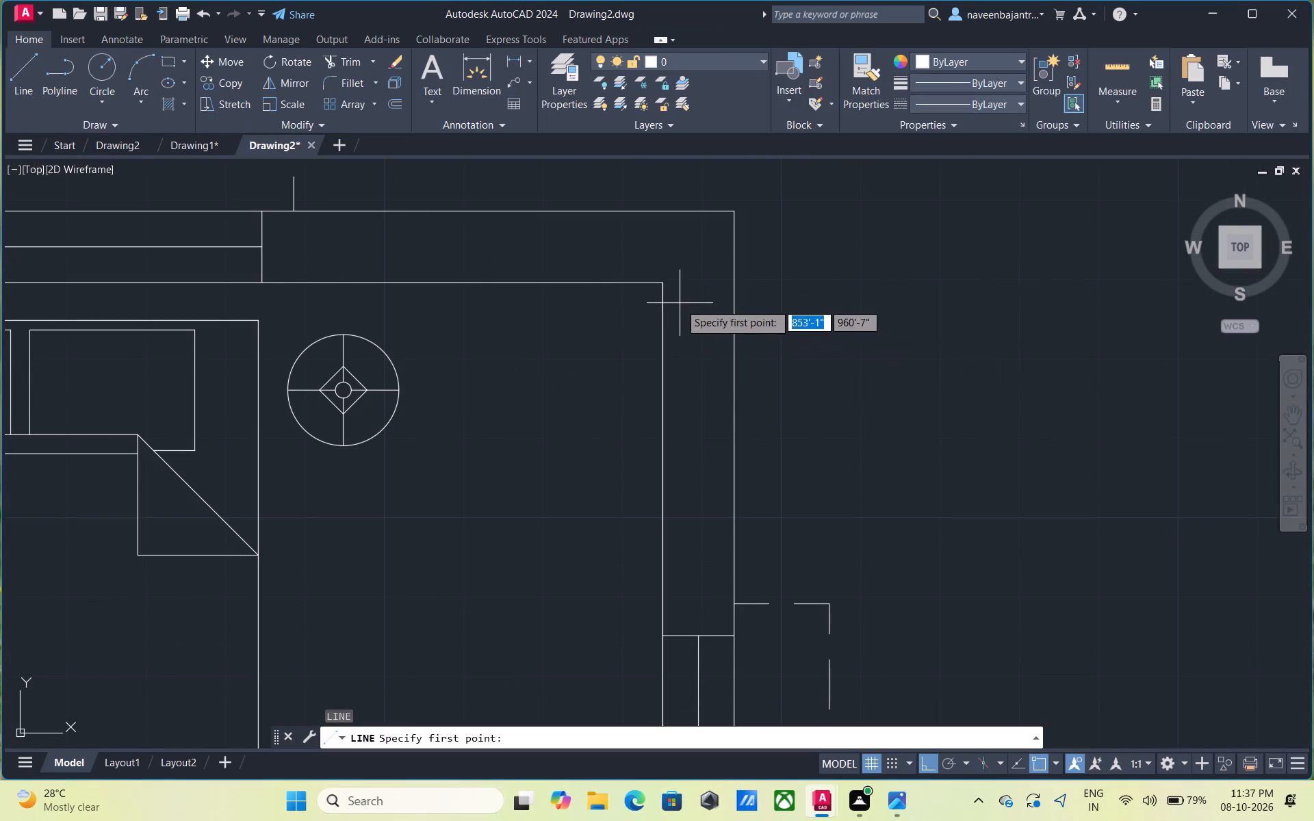
click(665, 285)
click(782, 284)
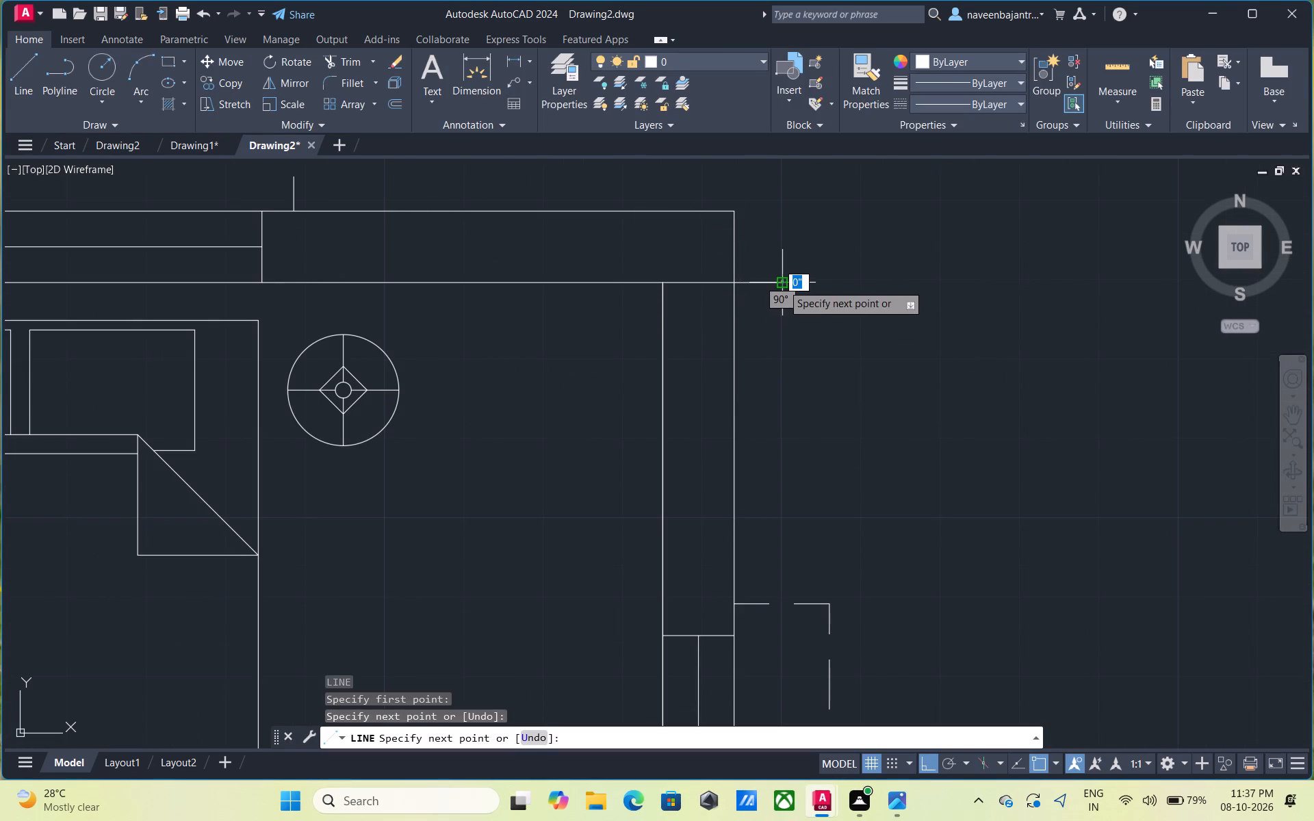
key(Escape)
text(tr)
key(space)
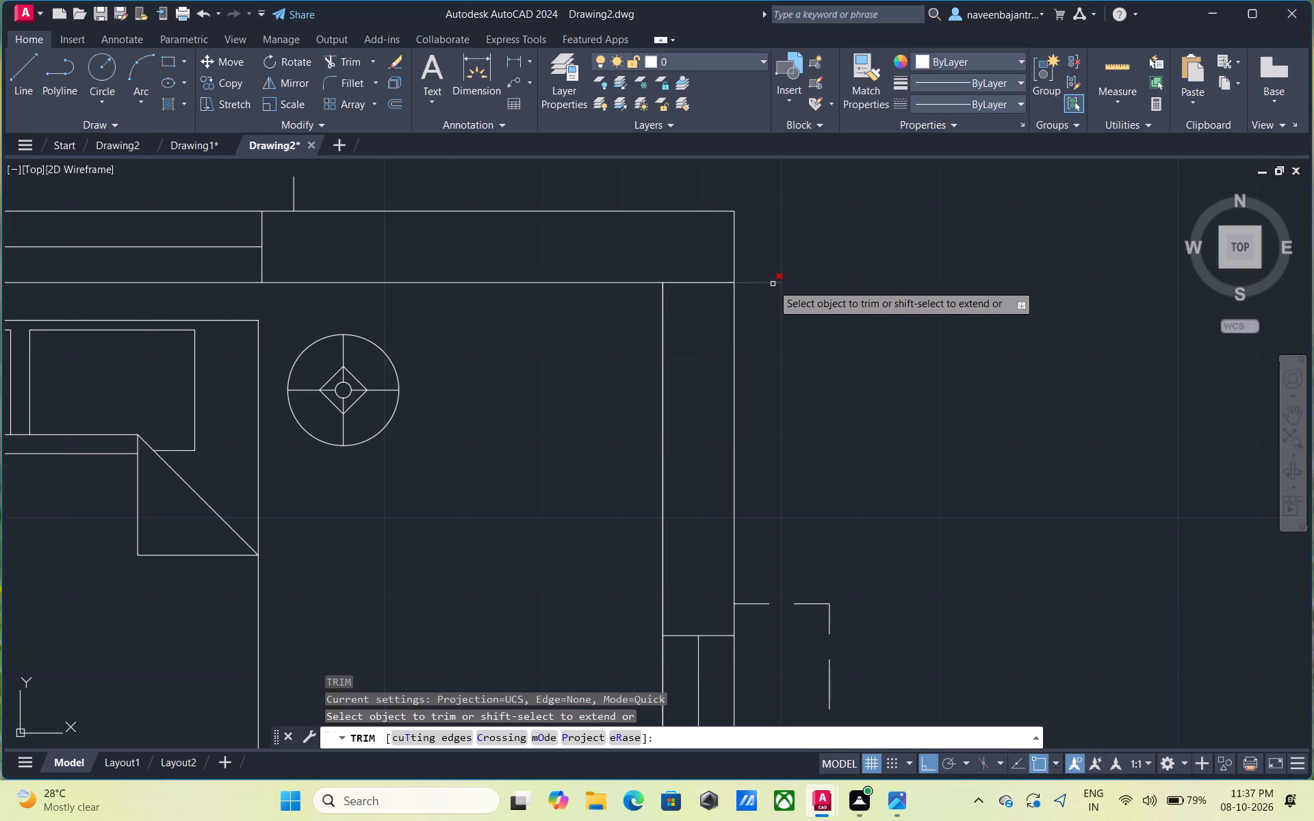
click(772, 284)
key(Escape)
Offset the line across the east wall at the northeast corner 2" southward and trim away the original.
text(o)
key(space)
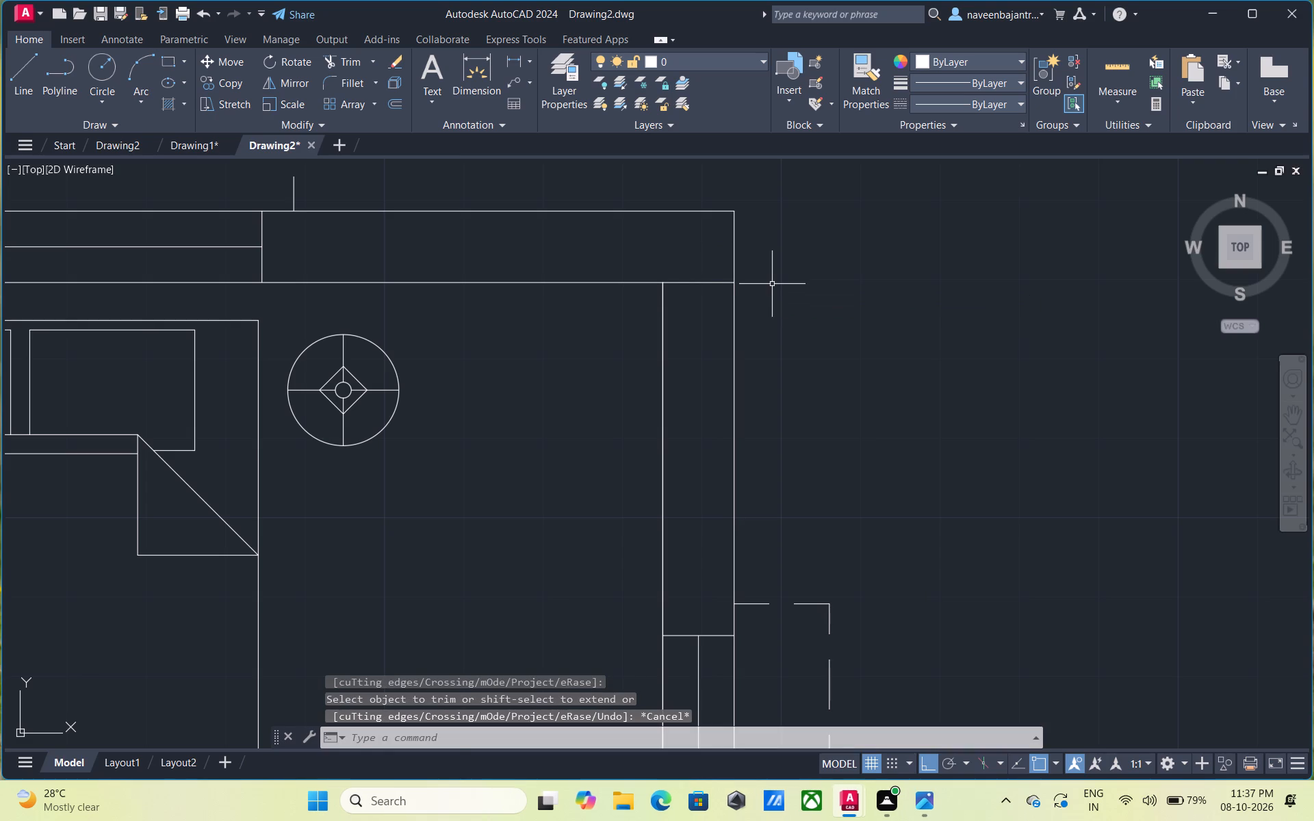
key(space)
click(700, 283)
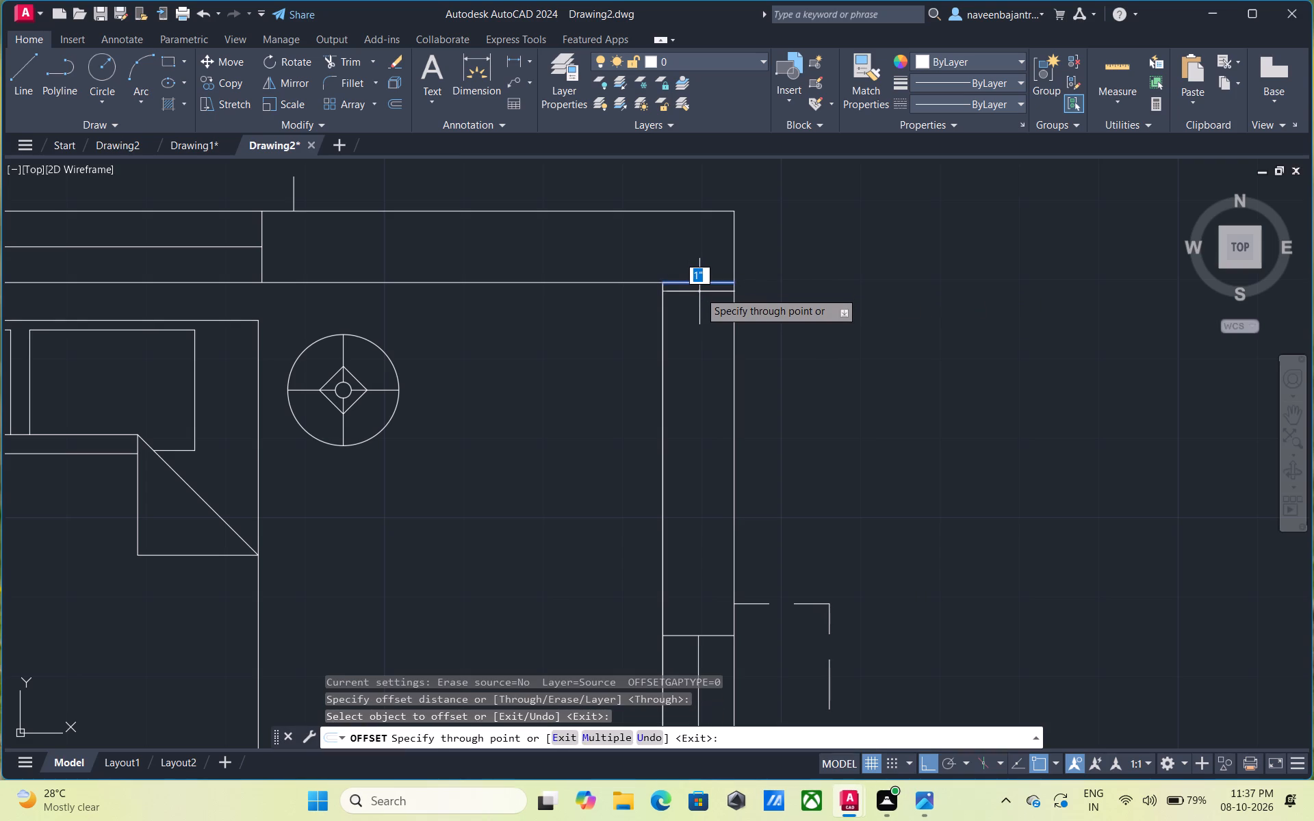
key(2)
key(shift+quotedbl)
key(Return)
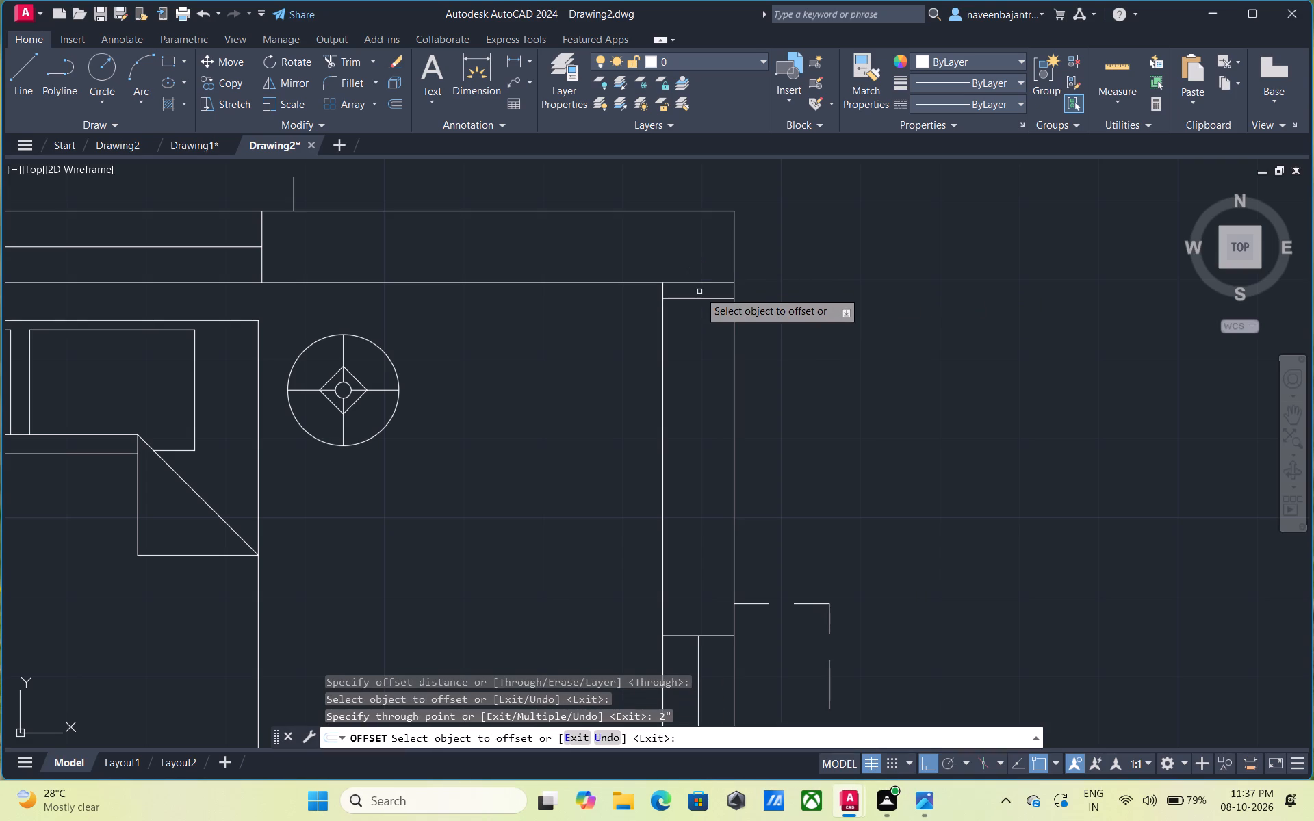
key(Escape)
text(tr)
key(space)
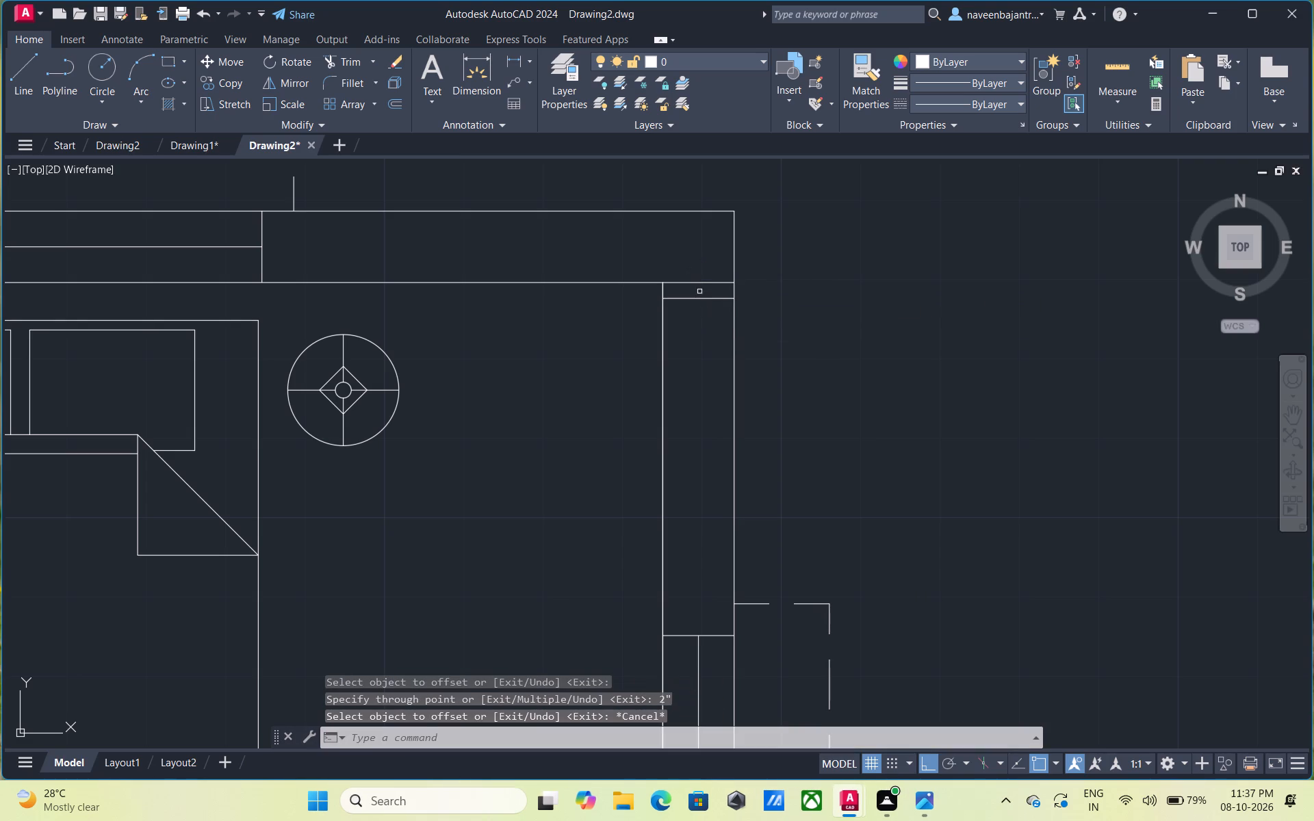
click(702, 283)
key(Escape)
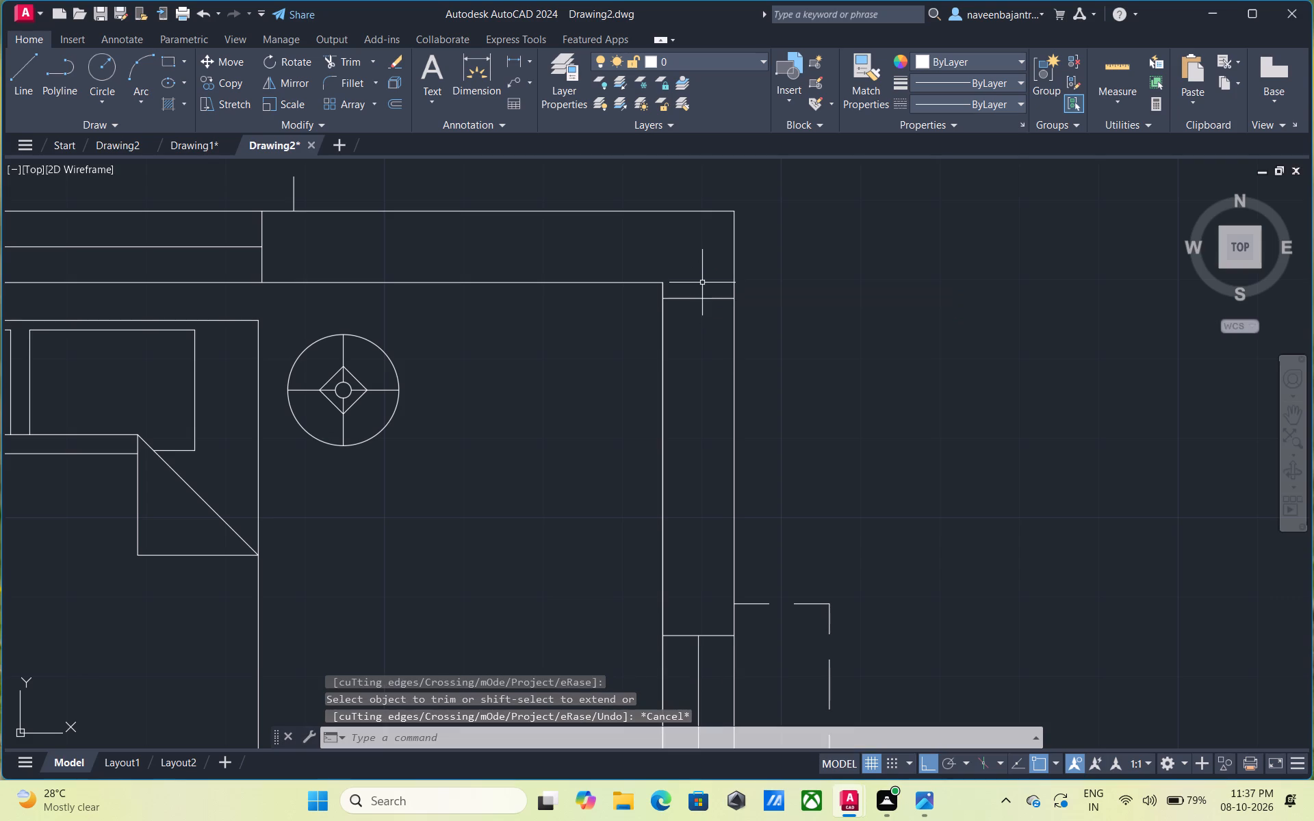
Draw a vertical line across the north wall in line with the east wall's inner face, and trim its overhang beyond the outer face.
text(l)
key(space)
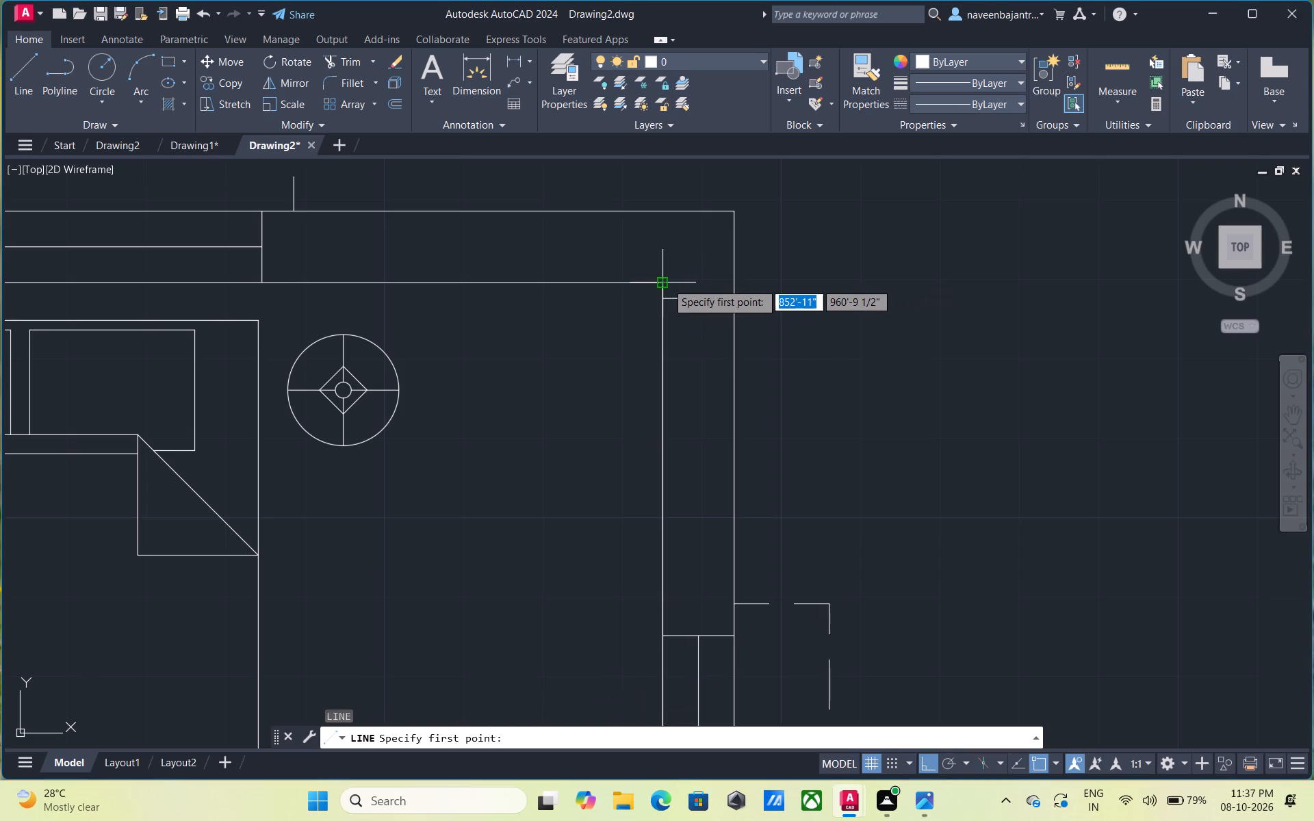
click(665, 283)
click(671, 185)
key(Escape)
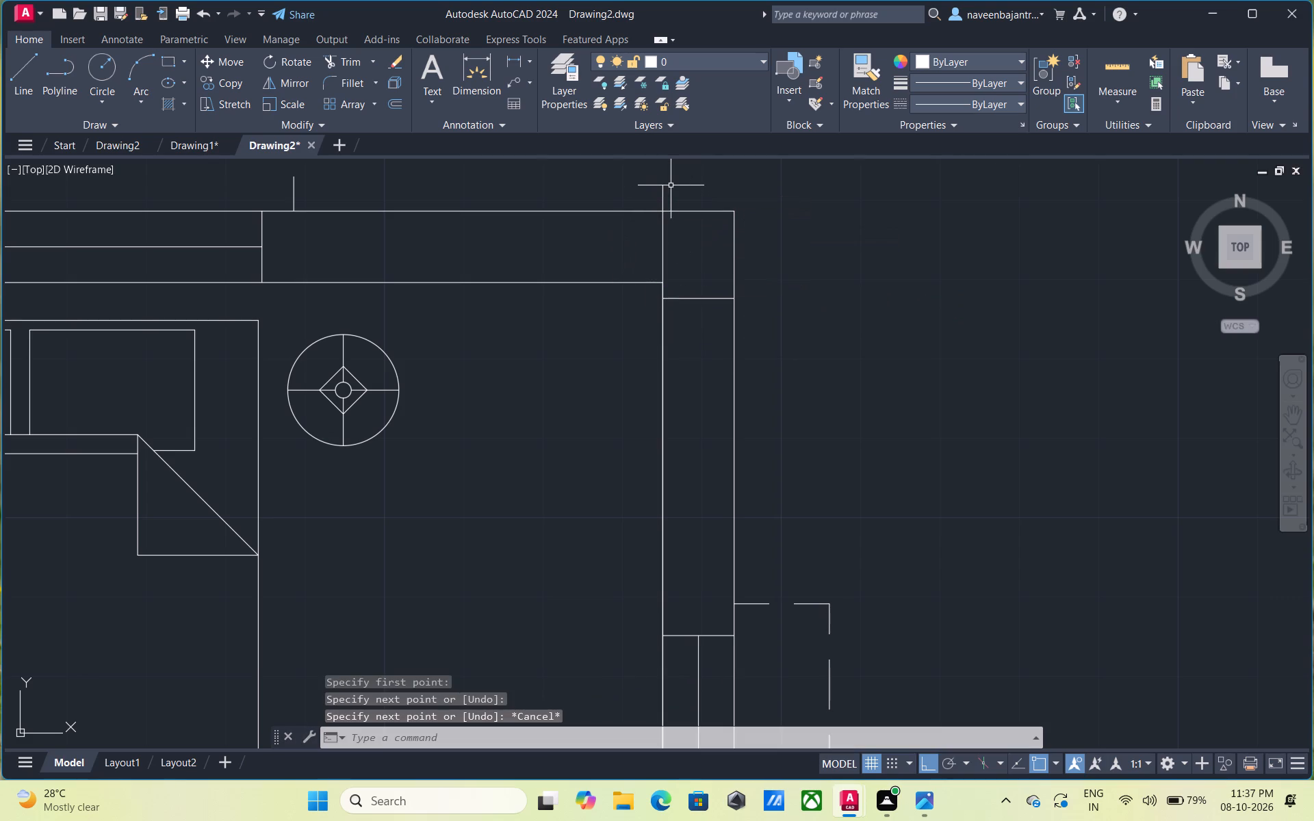
text(tr)
key(space)
click(664, 193)
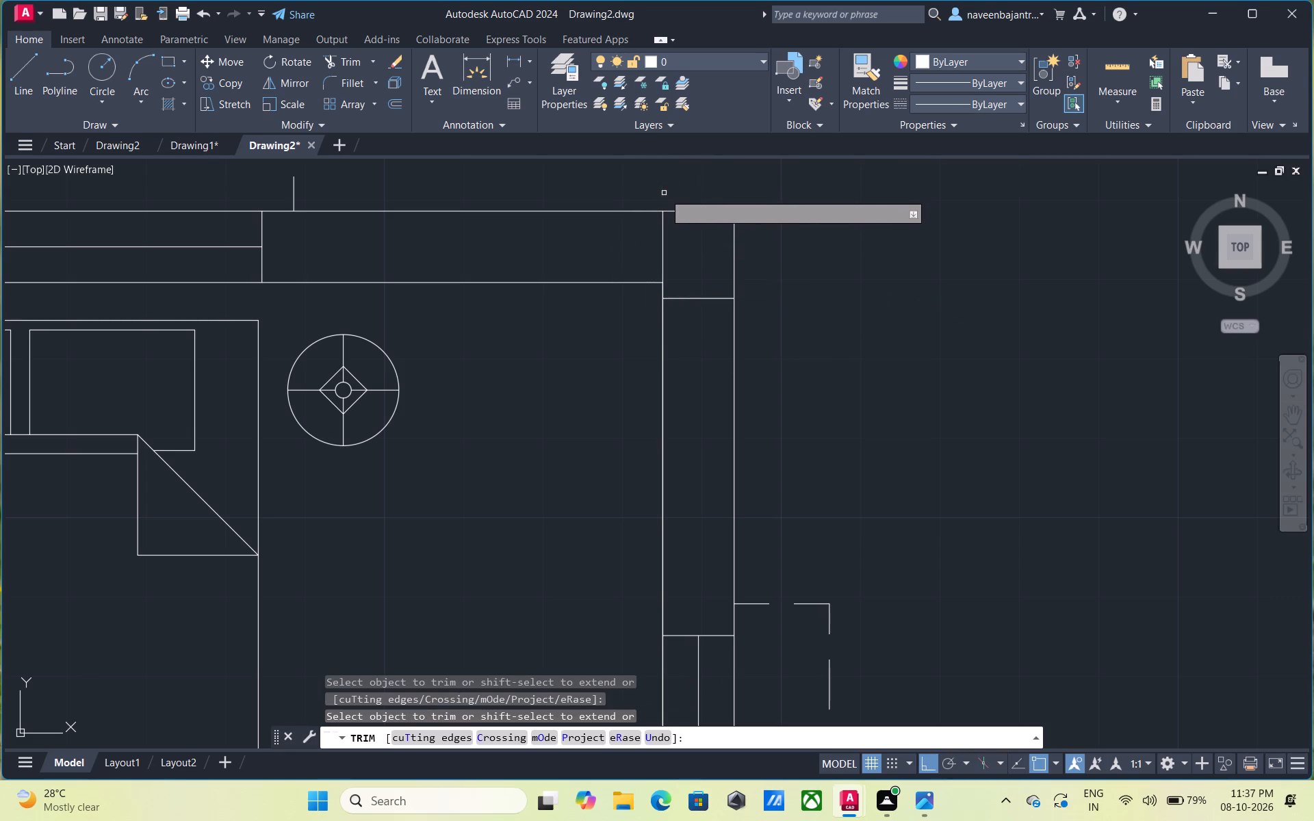
key(Escape)
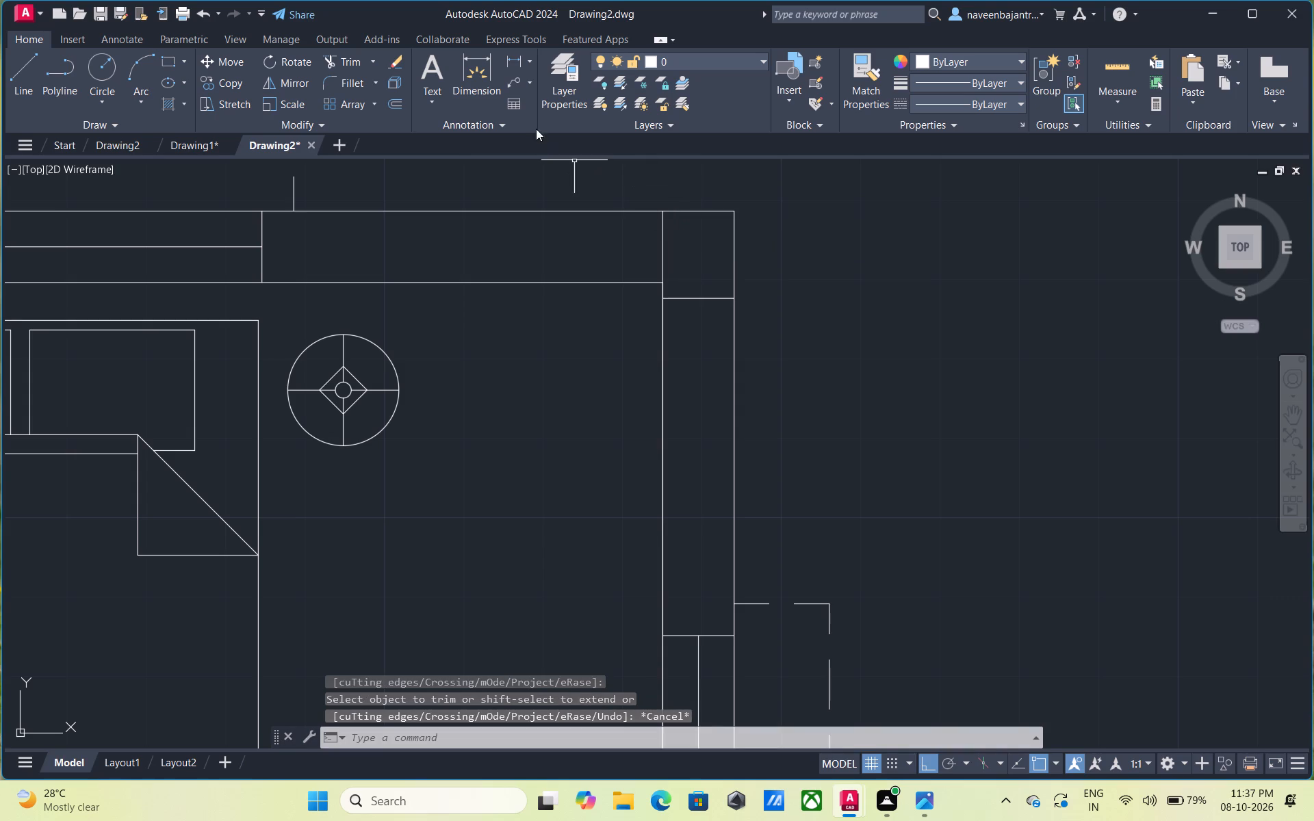
Fill the column outline at the house's northeast corner with a solid black hatch.
click(171, 102)
click(162, 73)
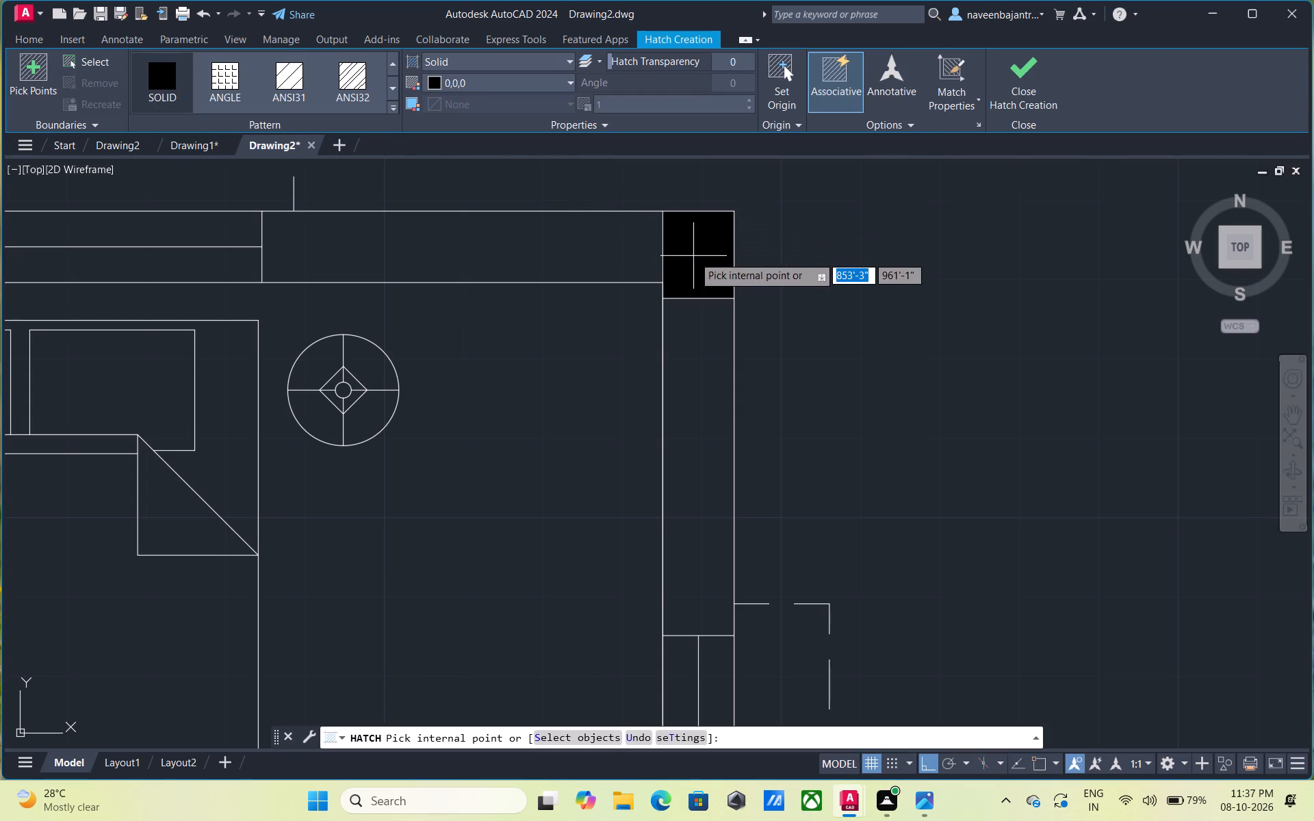
click(693, 256)
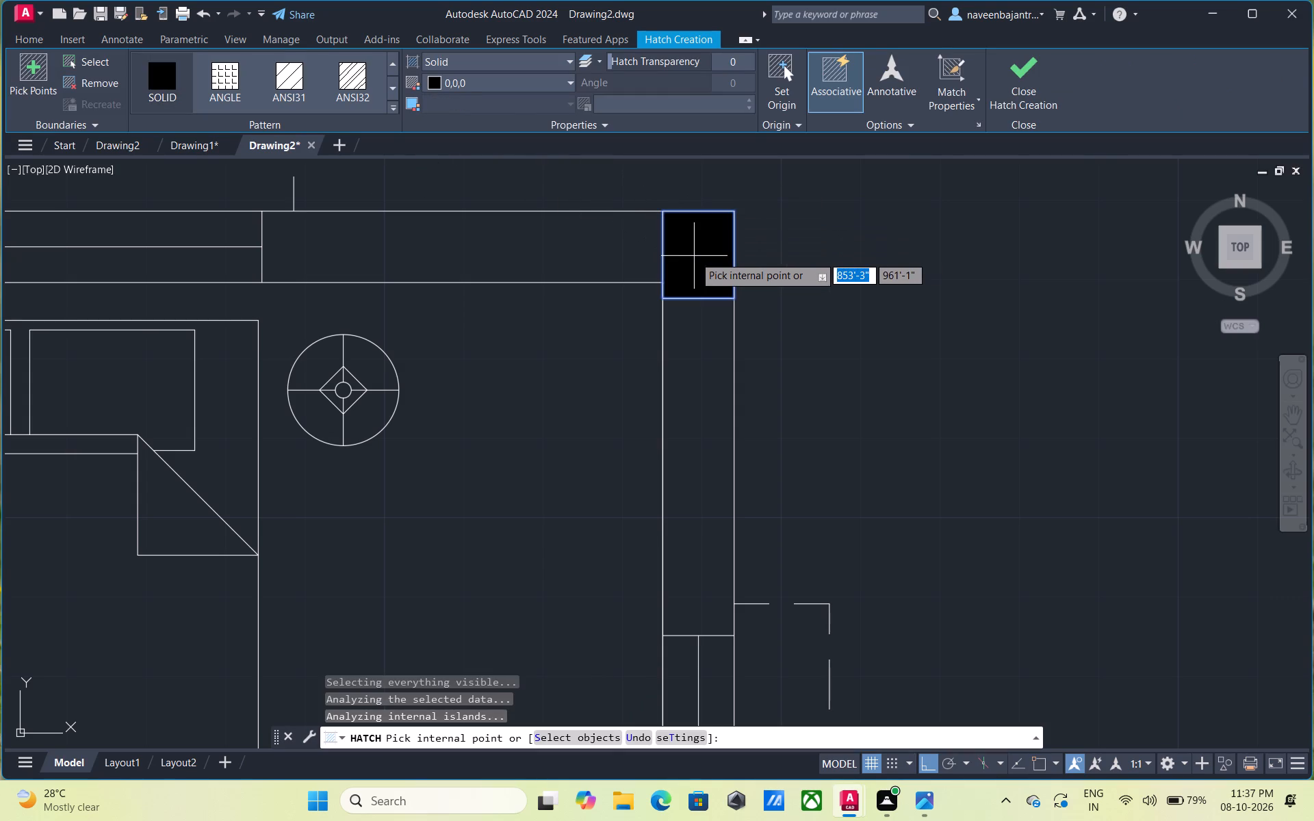
scroll(694, 257, down, 4)
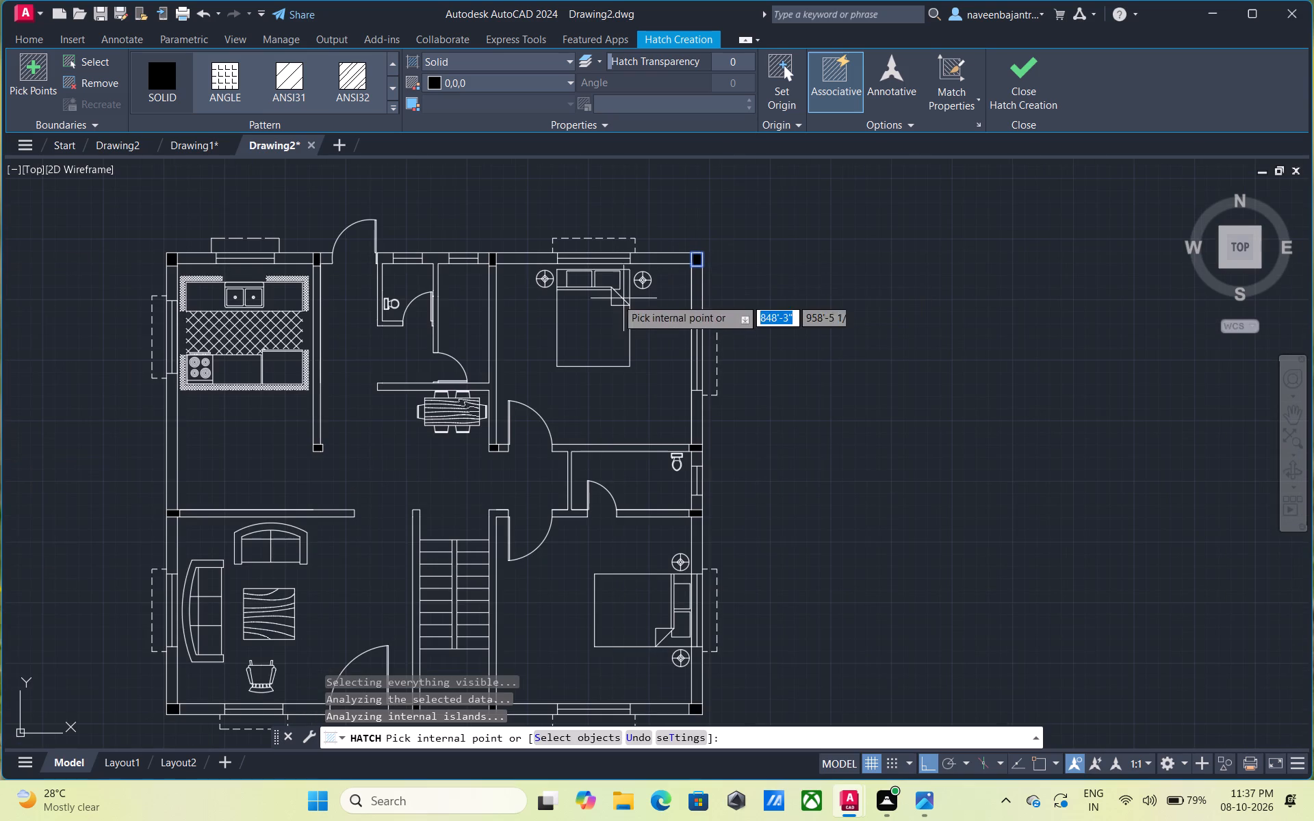
middle_drag(644, 363, 721, 354)
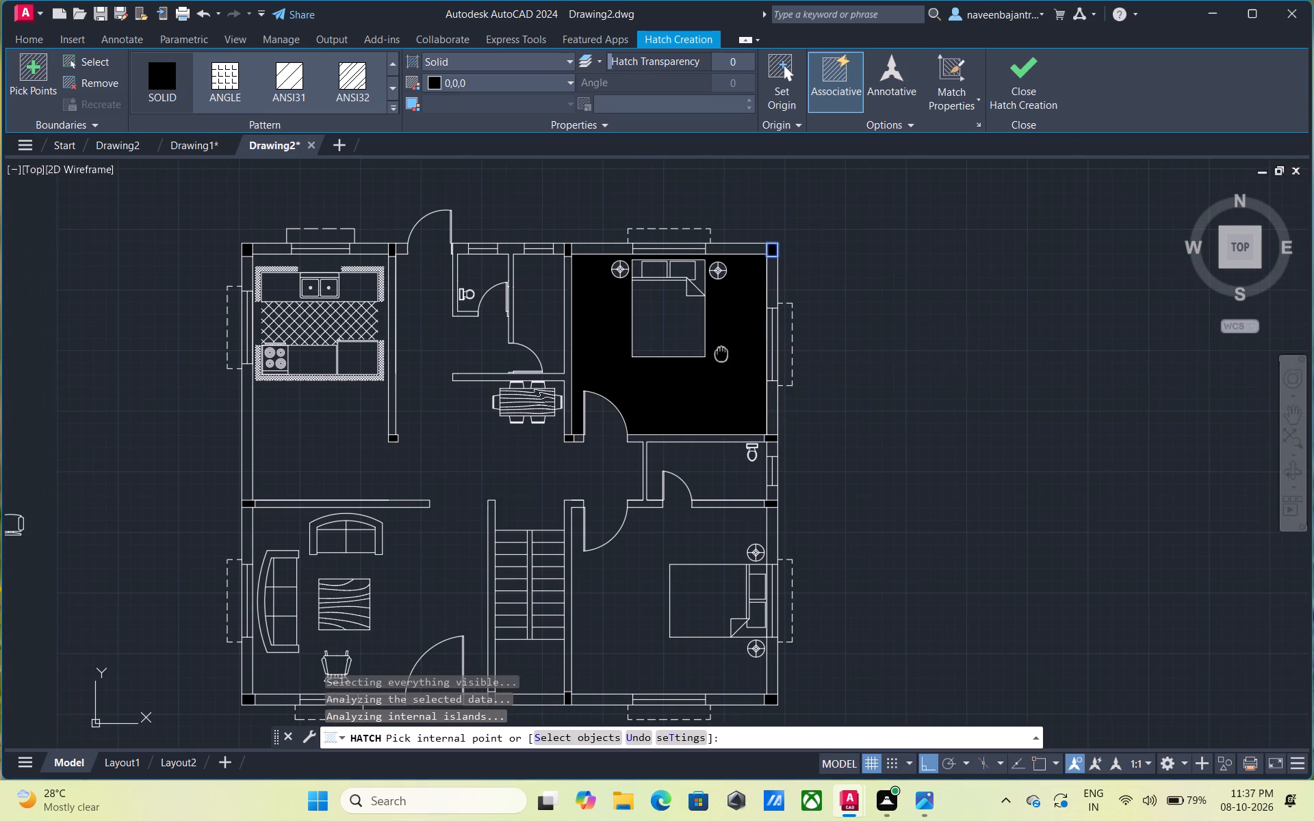
middle_drag(721, 354, 722, 354)
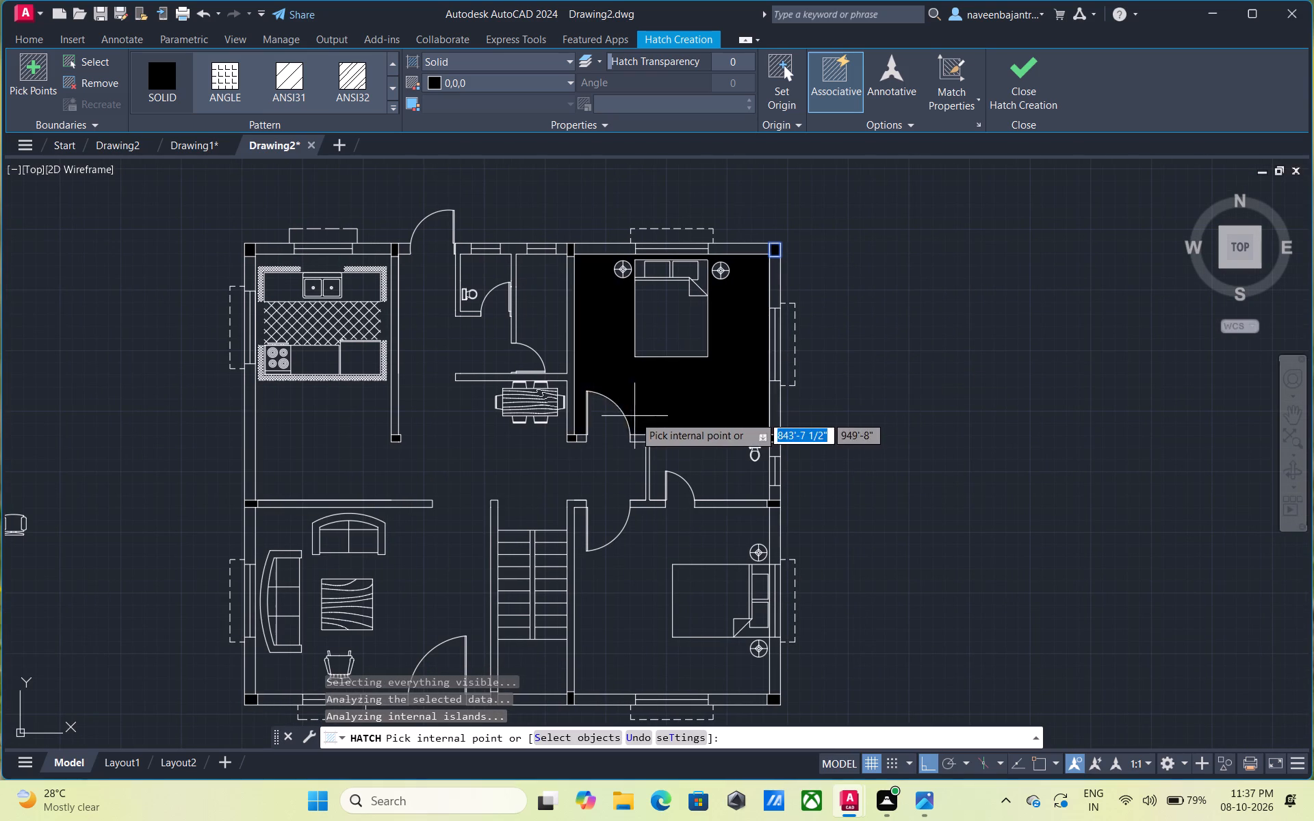
key(Escape)
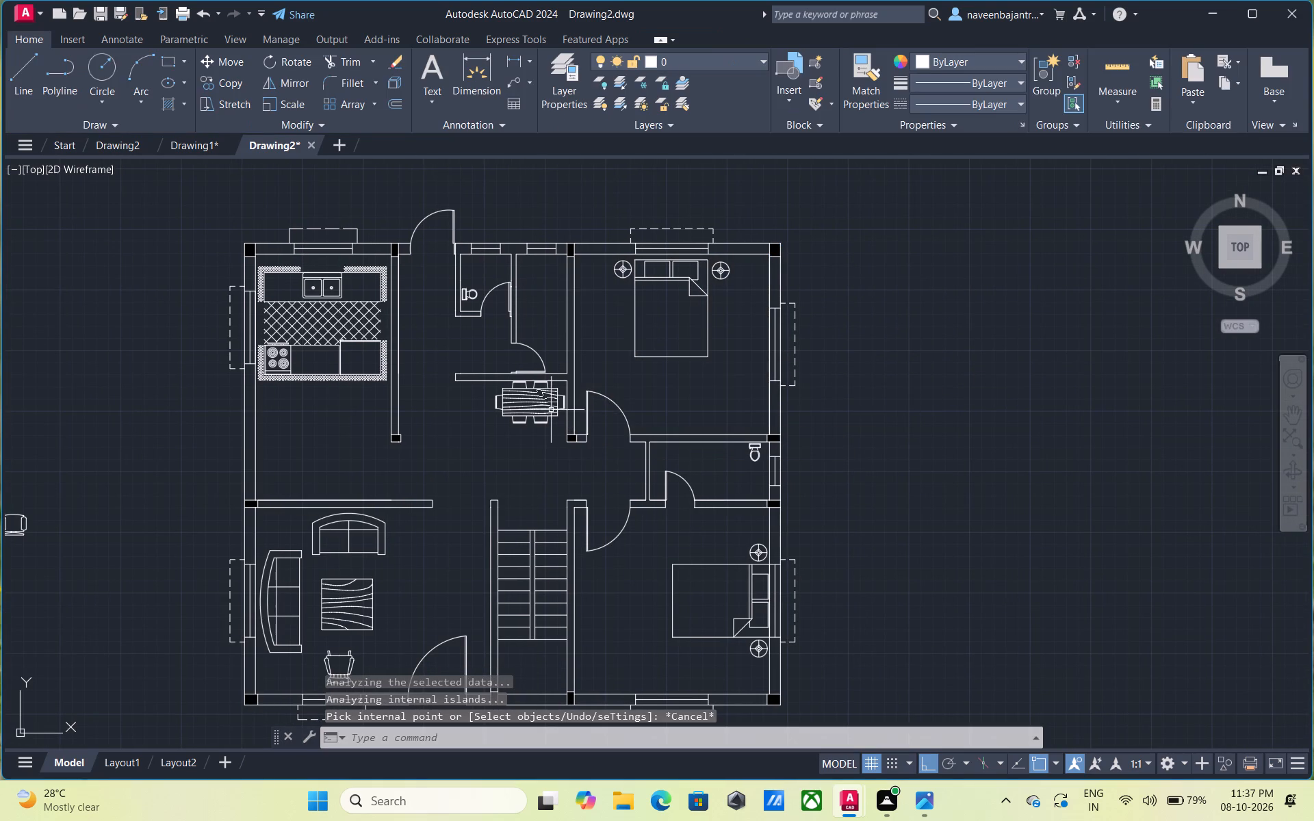
Draw a horizontal line across the staircase's east wall, continuing the south face of the short door-side wall, and trim its westward overhang.
scroll(551, 407, down, 1)
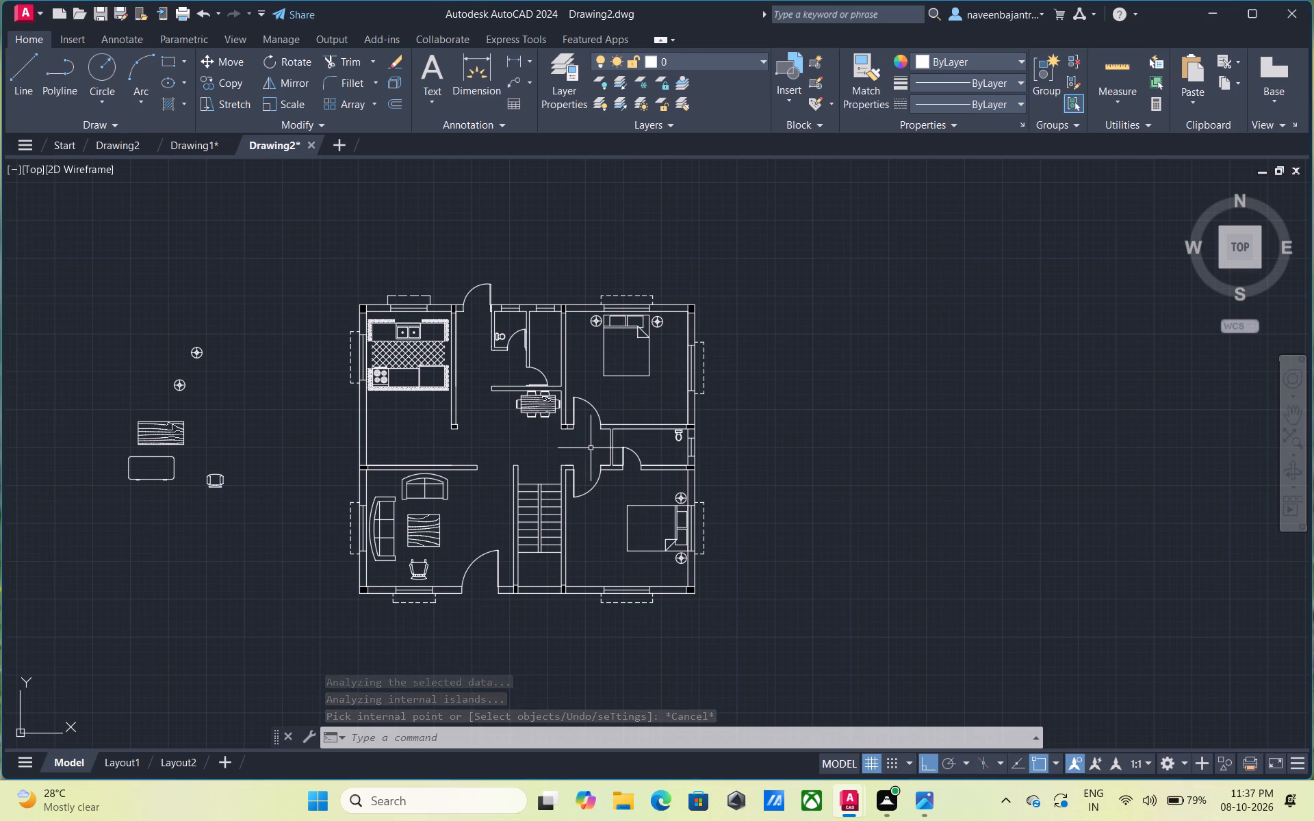
scroll(591, 448, up, 2)
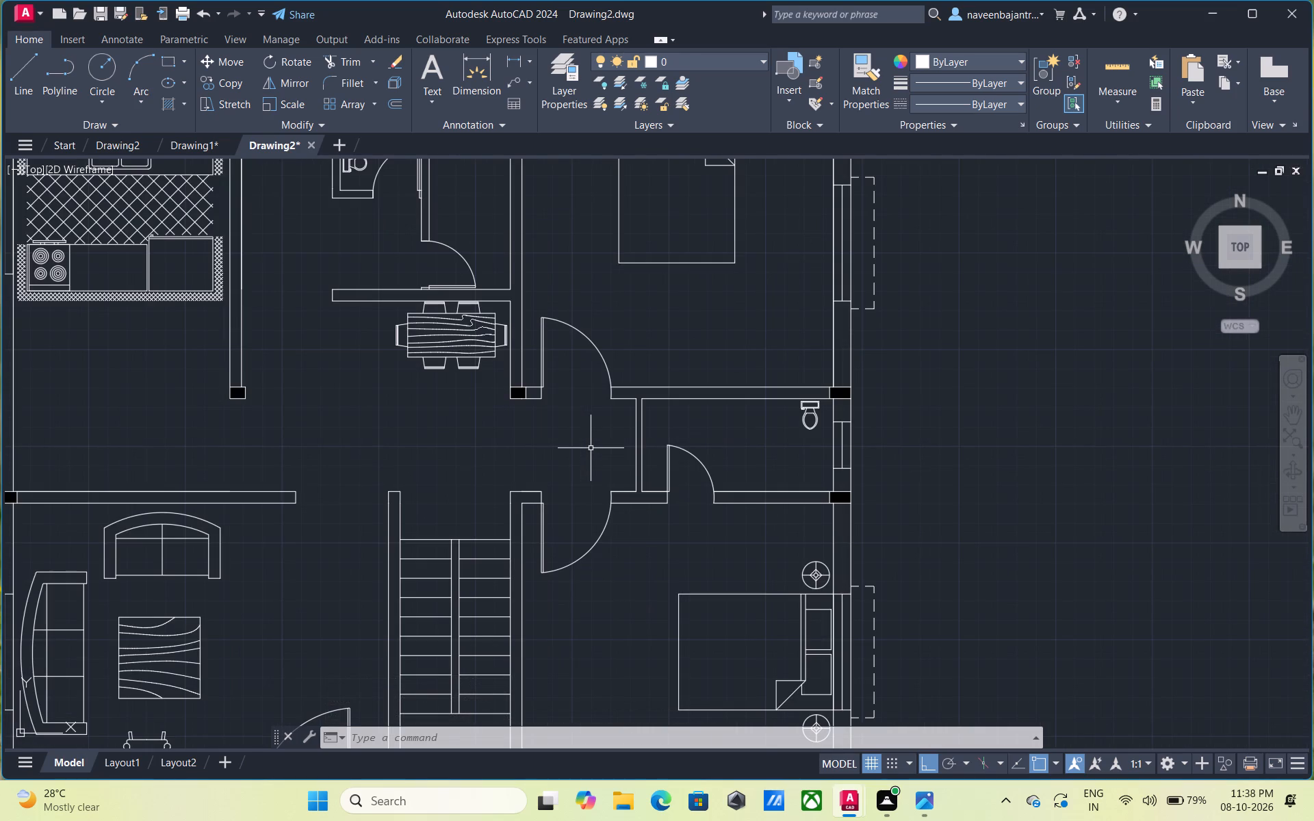
middle_drag(591, 449, 613, 436)
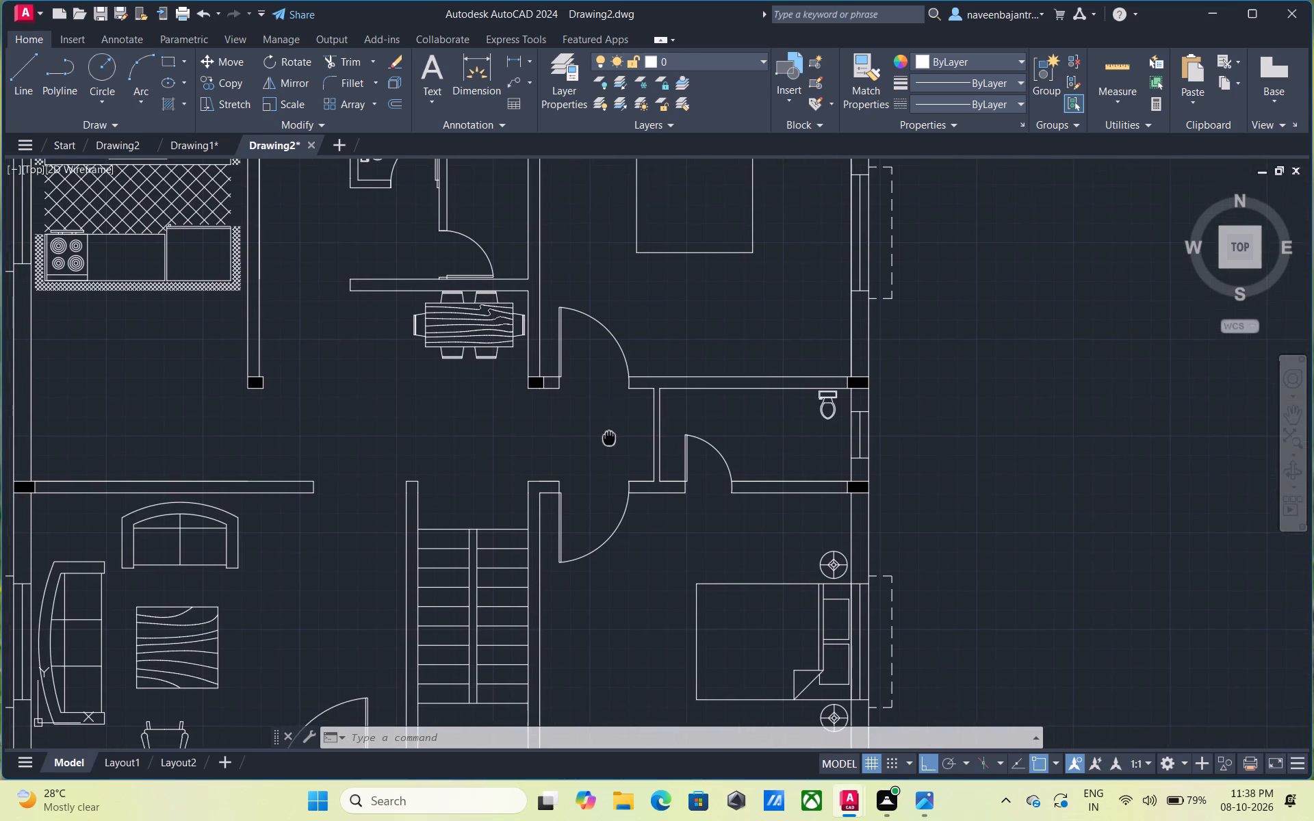
middle_drag(613, 436, 645, 426)
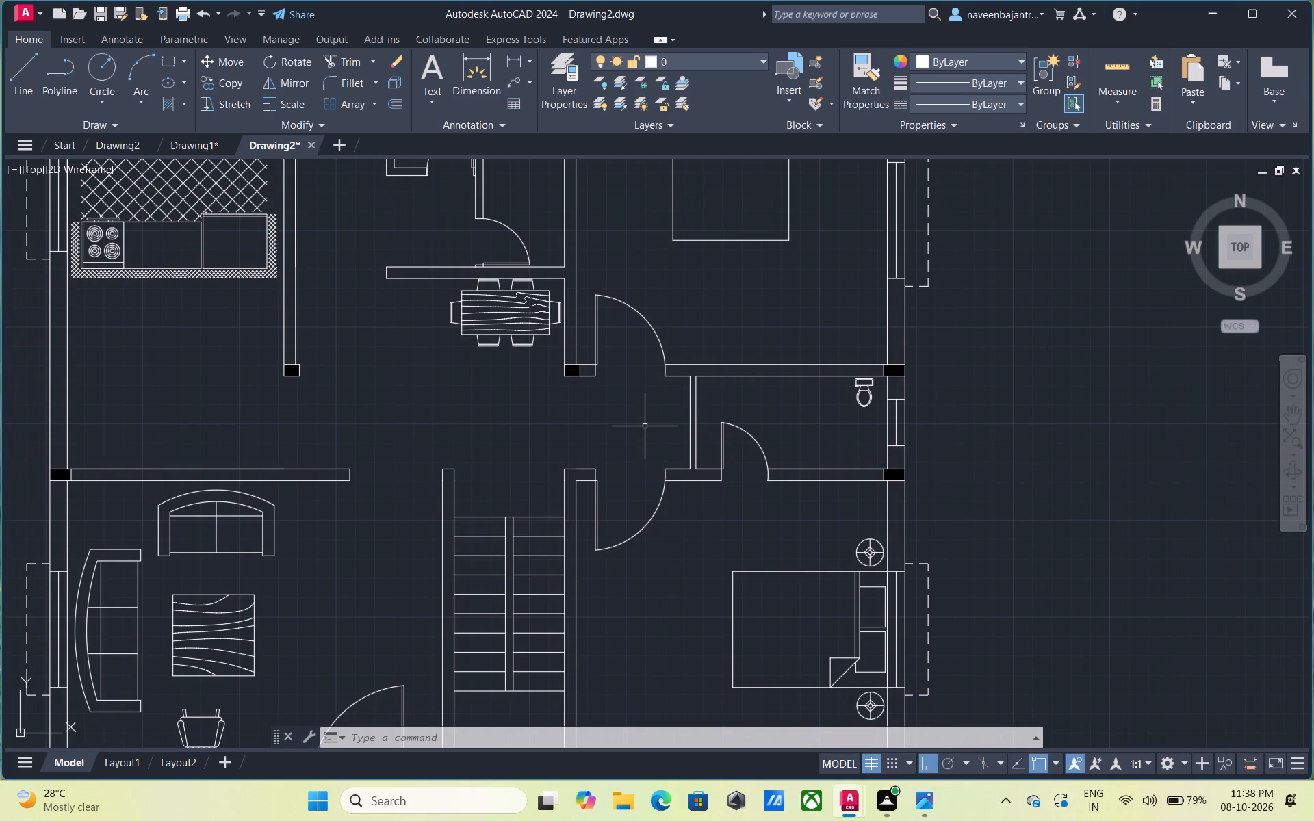
scroll(645, 426, up, 1)
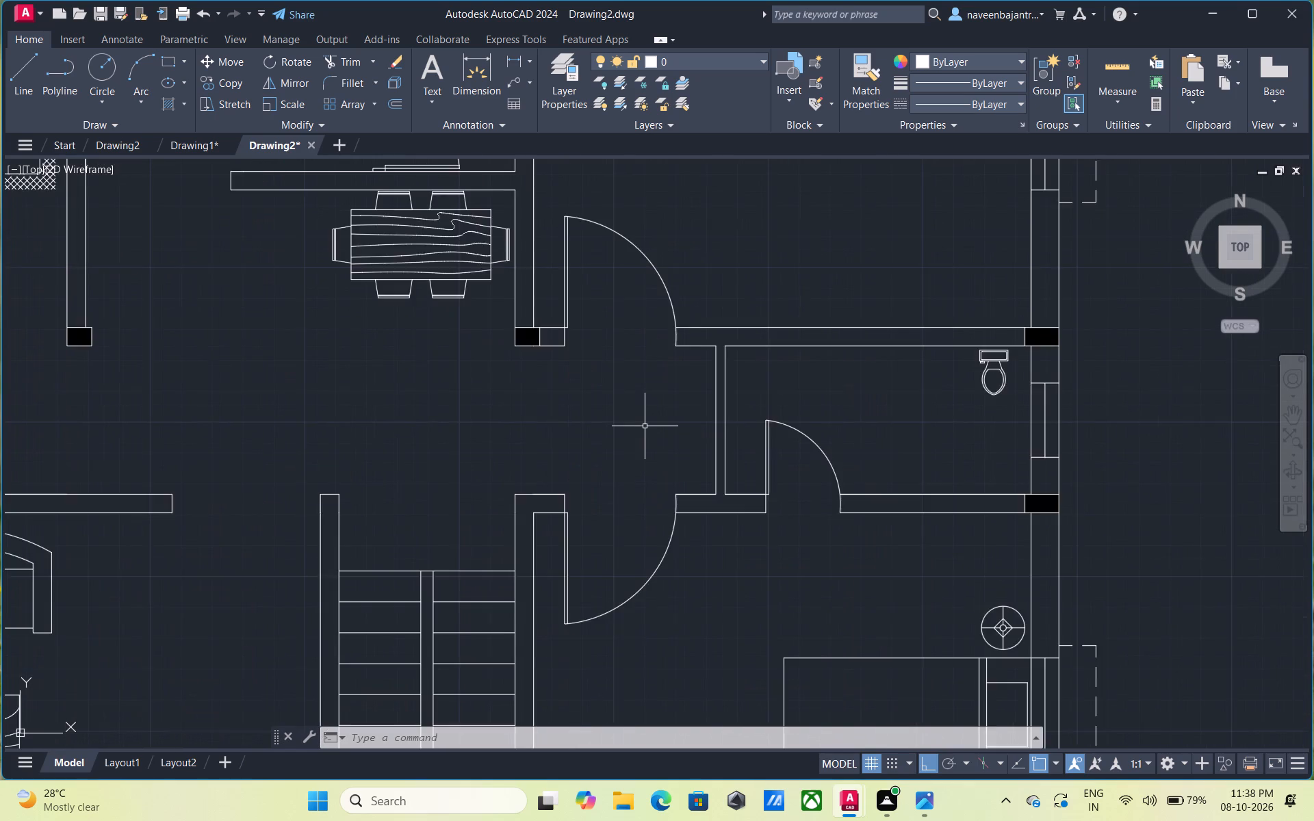
scroll(645, 426, up, 1)
middle_drag(632, 443, 683, 382)
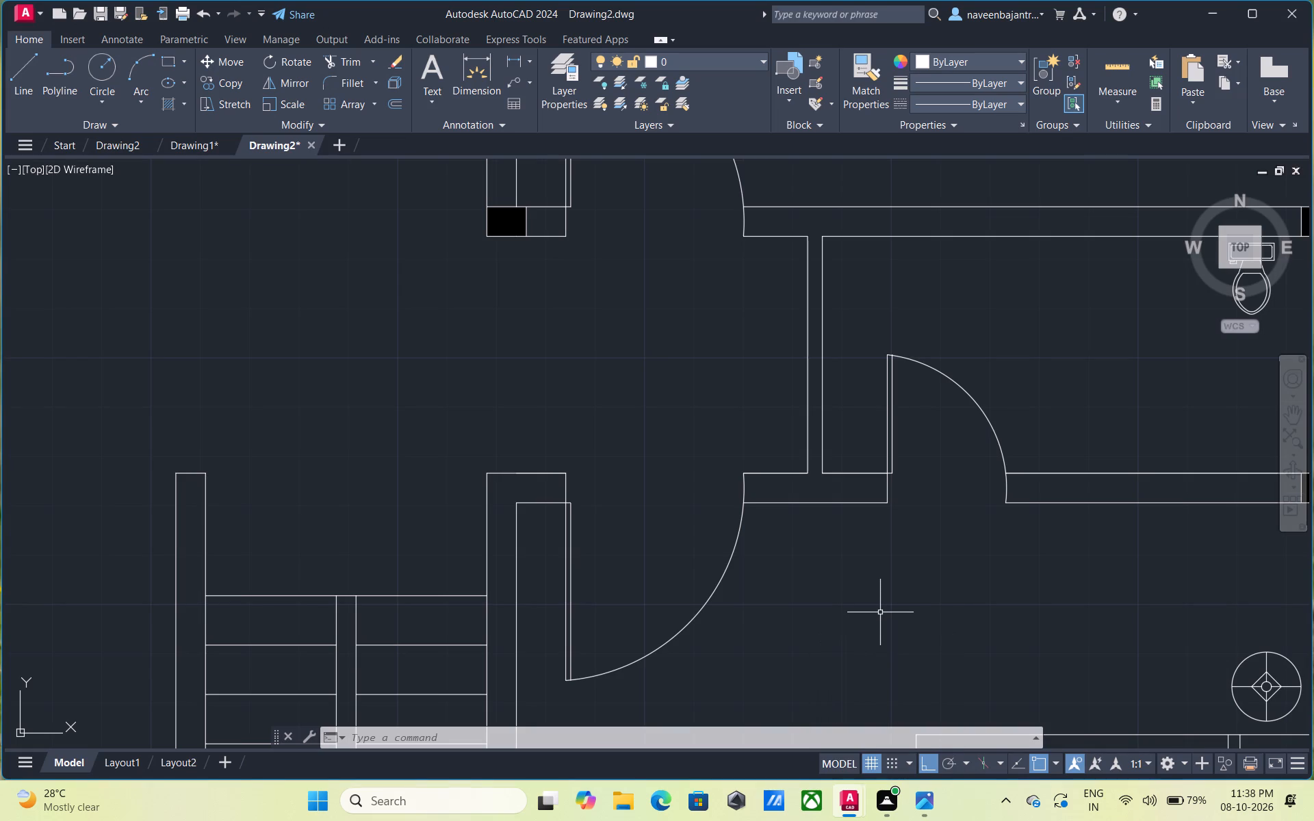
ctrl+scroll(880, 612, down, 1)
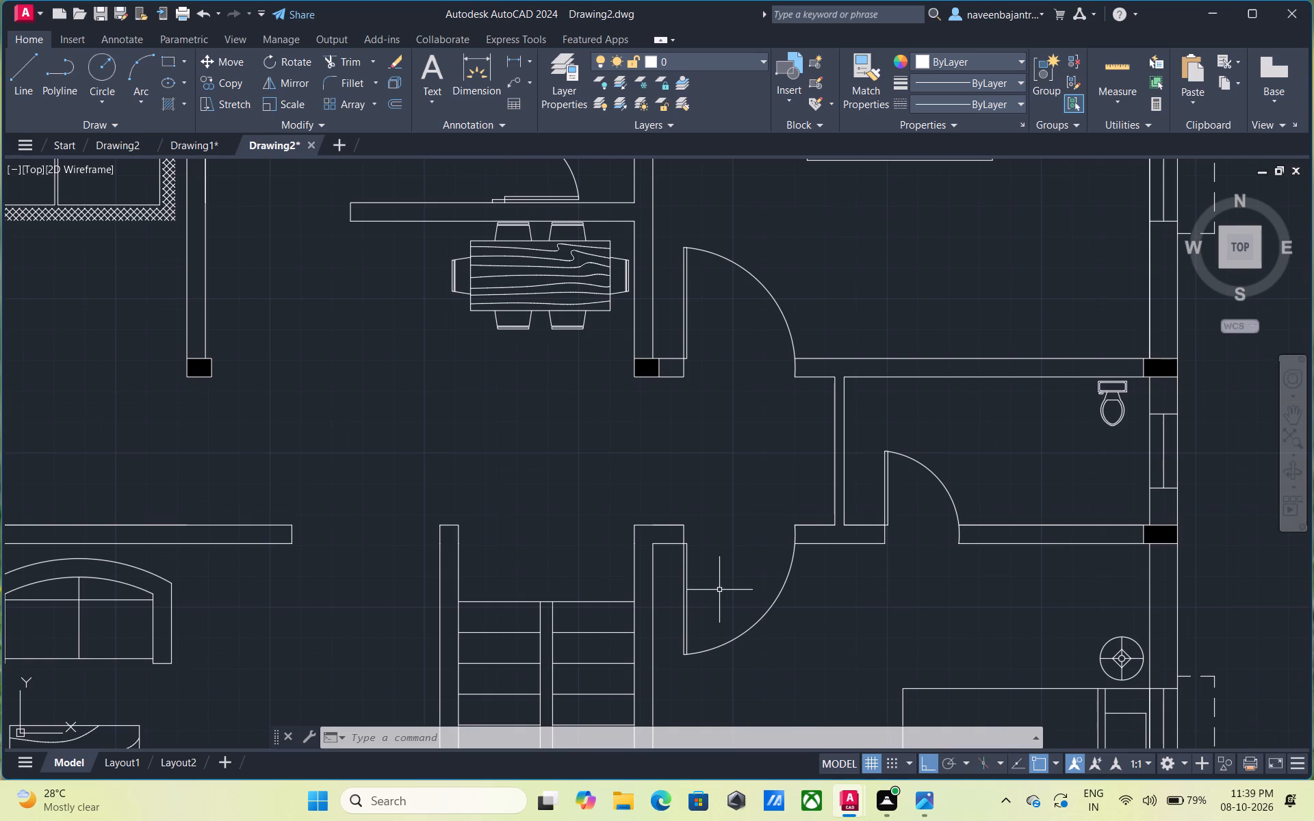
key(Escape)
text(l)
key(space)
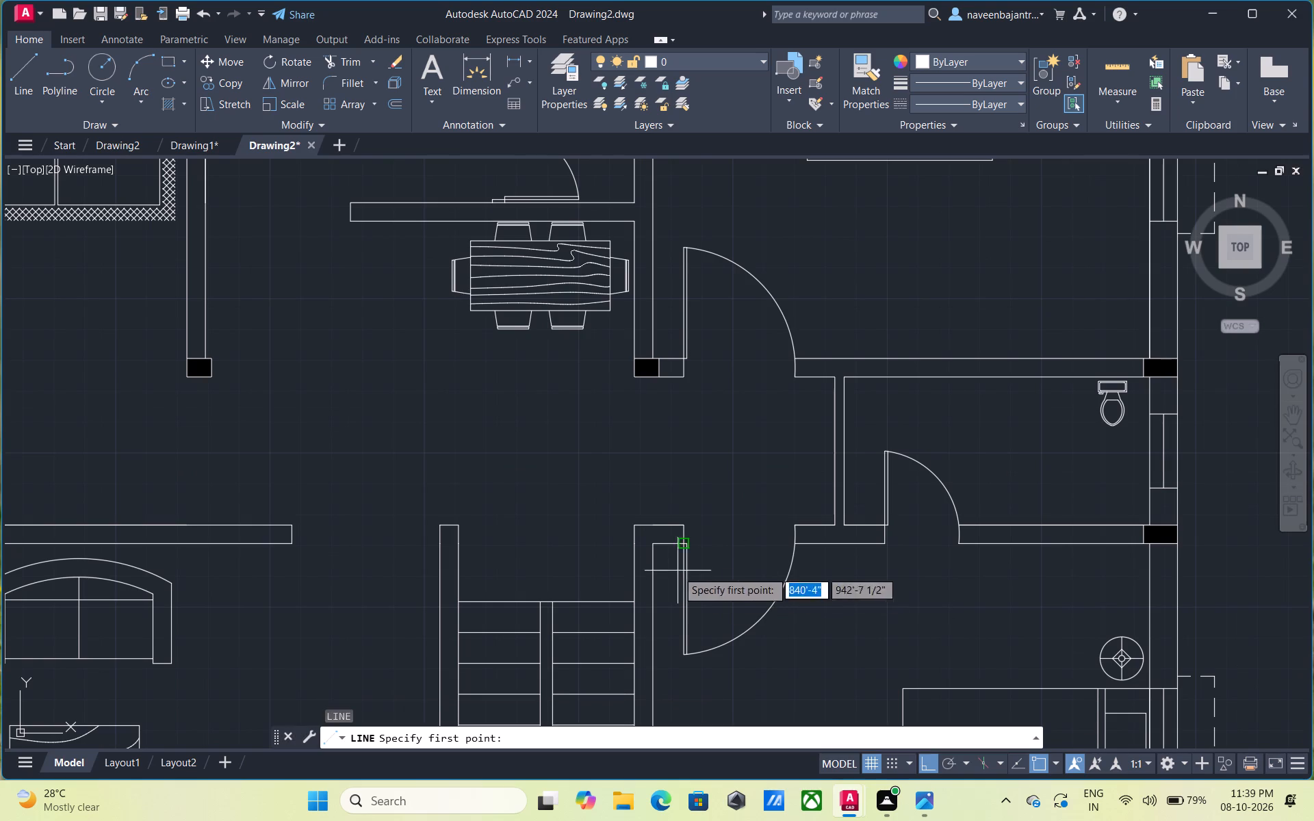
click(656, 543)
click(611, 547)
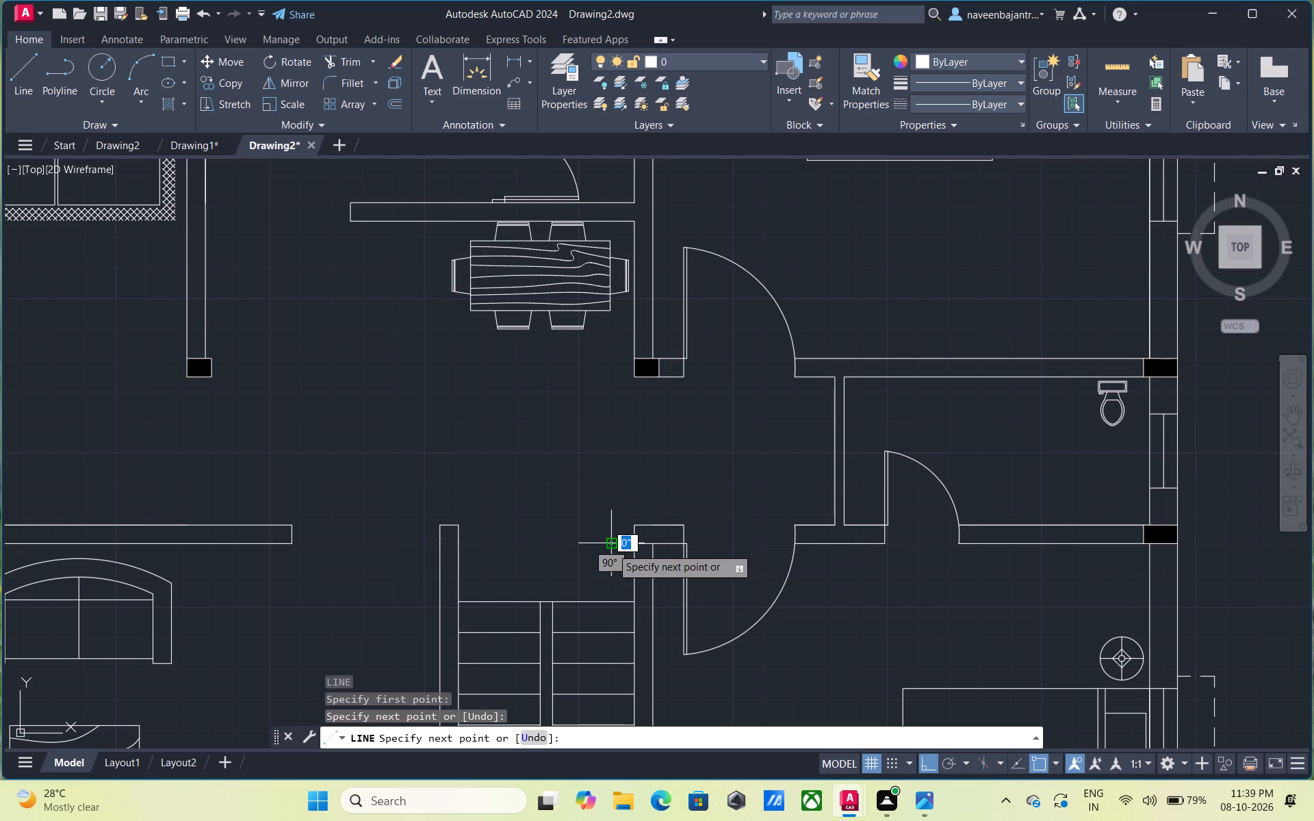
key(Escape)
text(tr)
key(space)
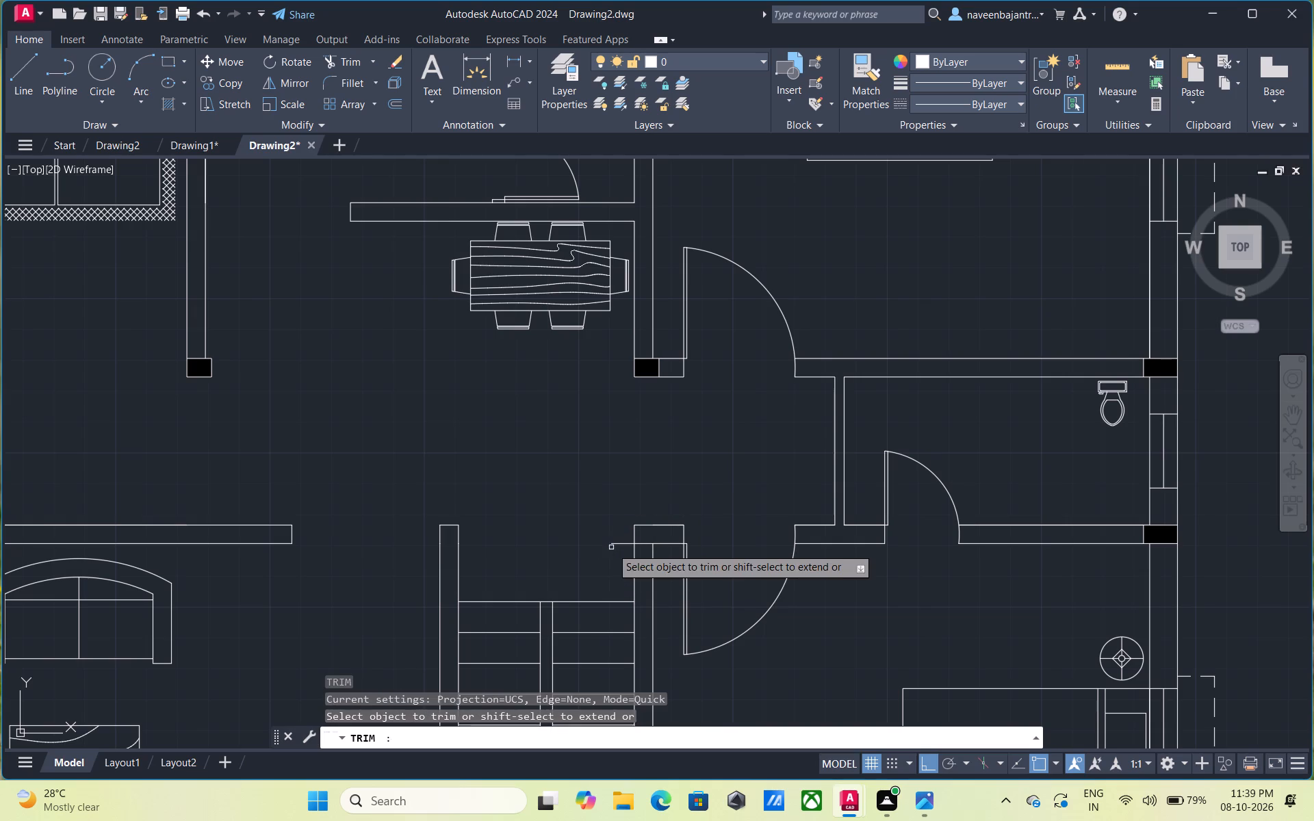
click(620, 544)
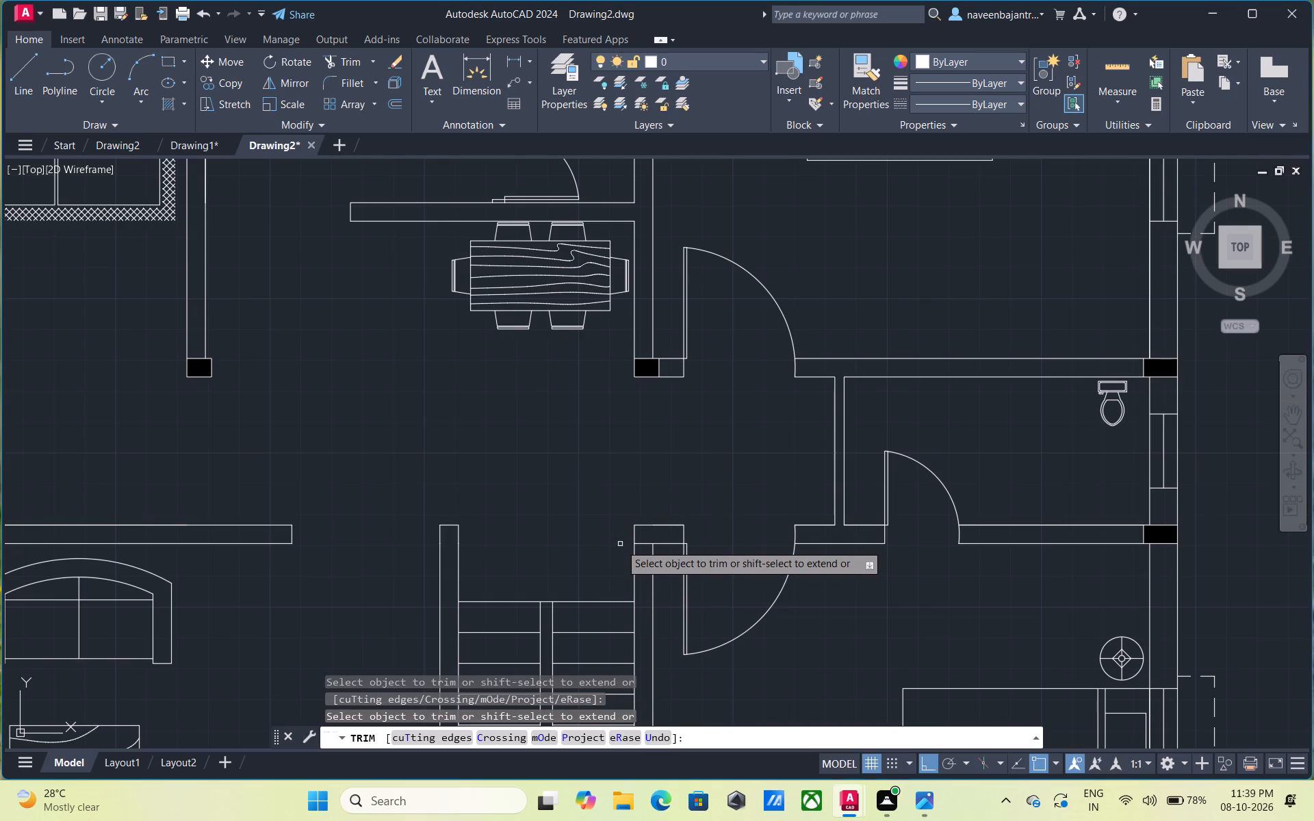
key(Escape)
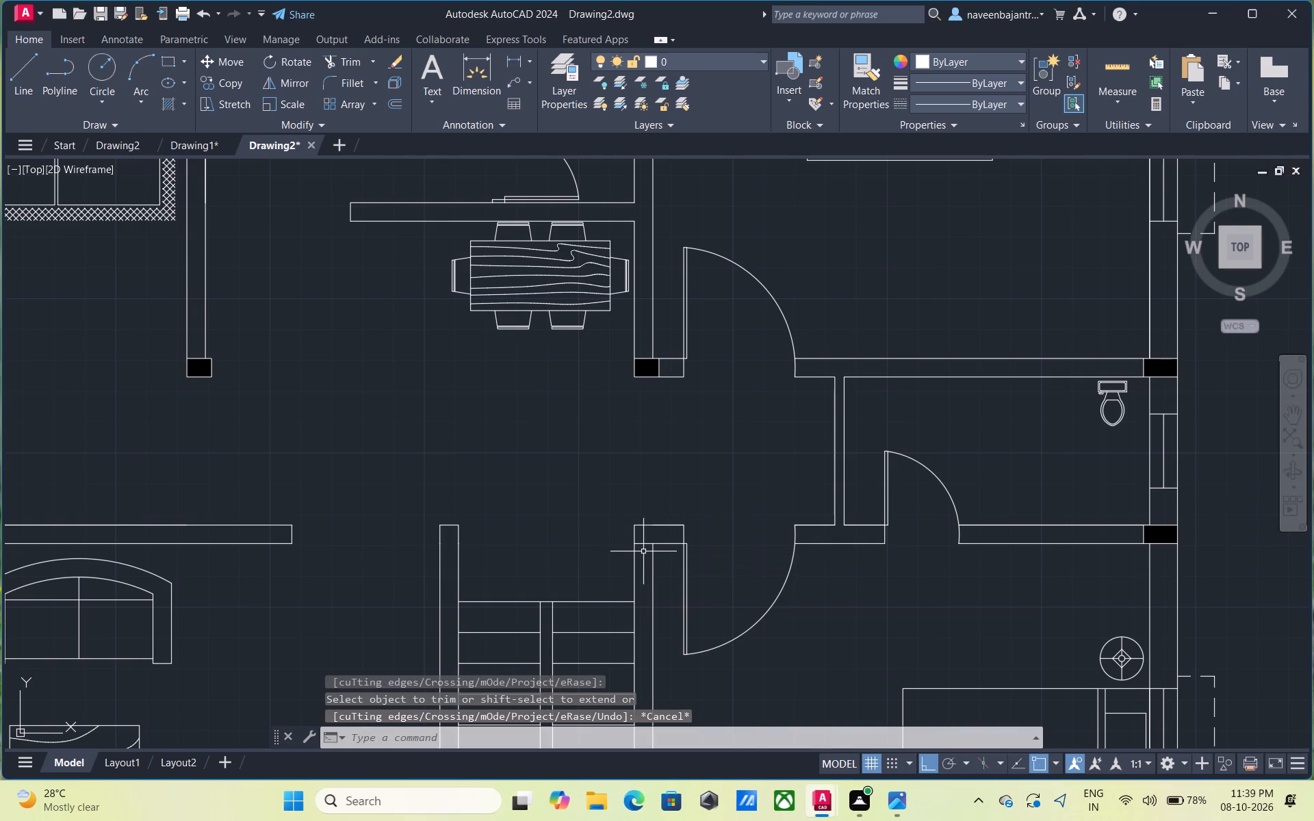
Offset the line across the staircase's east wall 2" southward and trim away the original.
key(o)
key(space)
key(space)
click(646, 545)
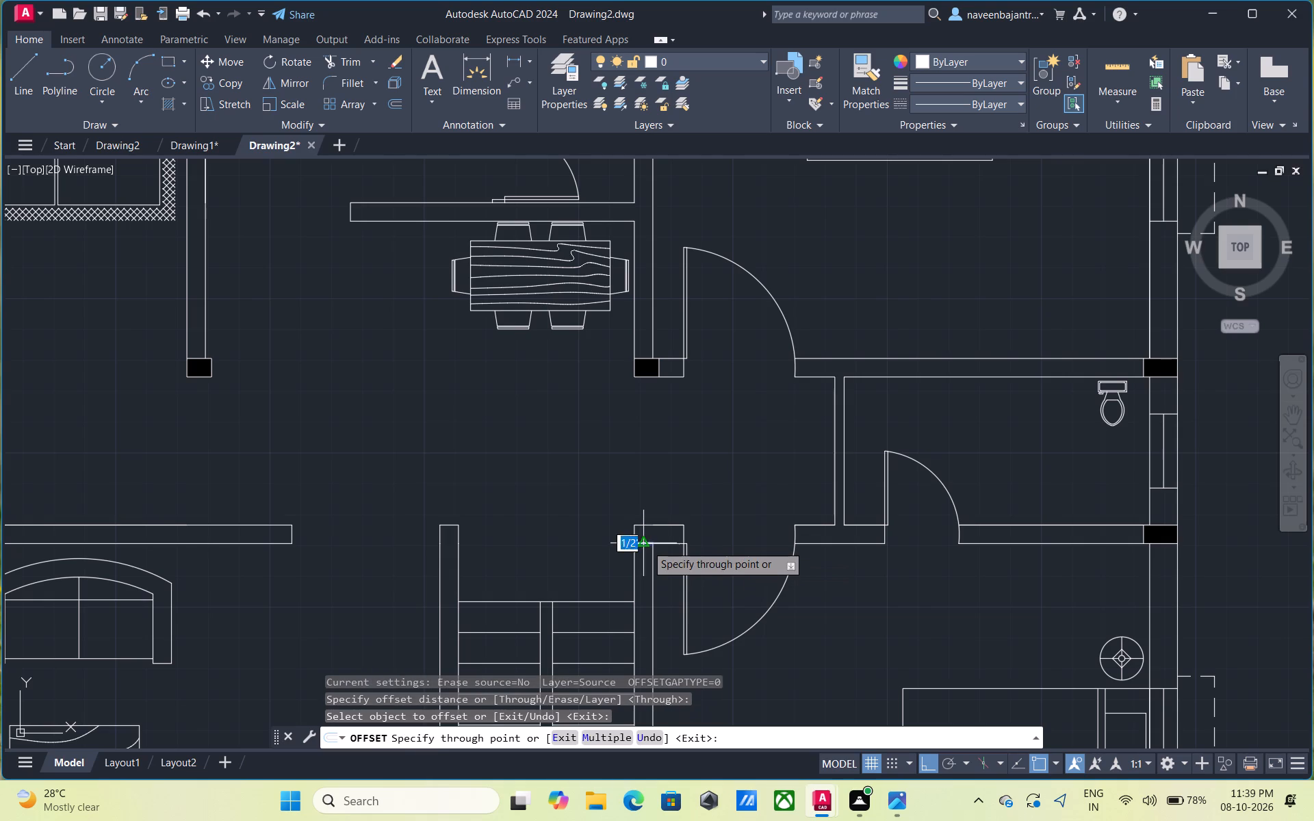
key(2)
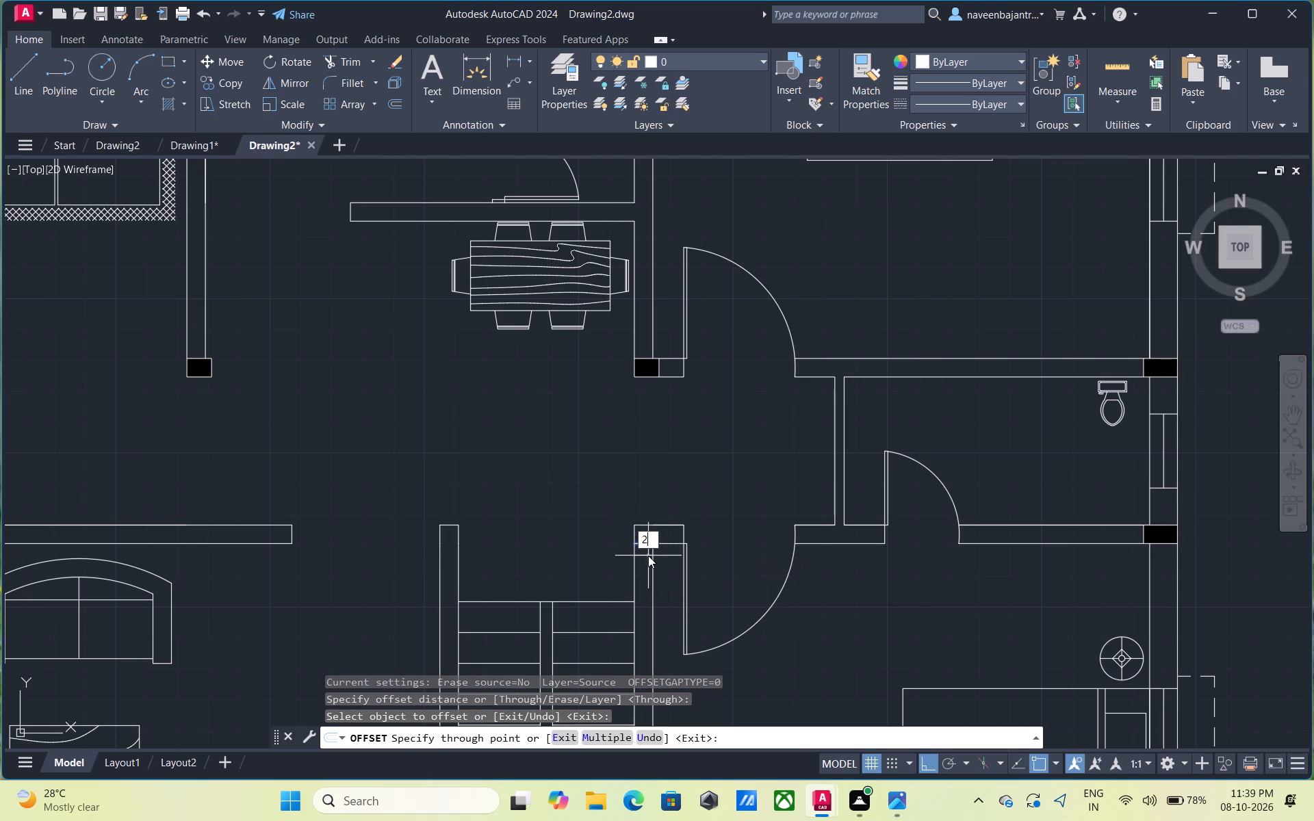
key(shift+quotedbl)
key(Return)
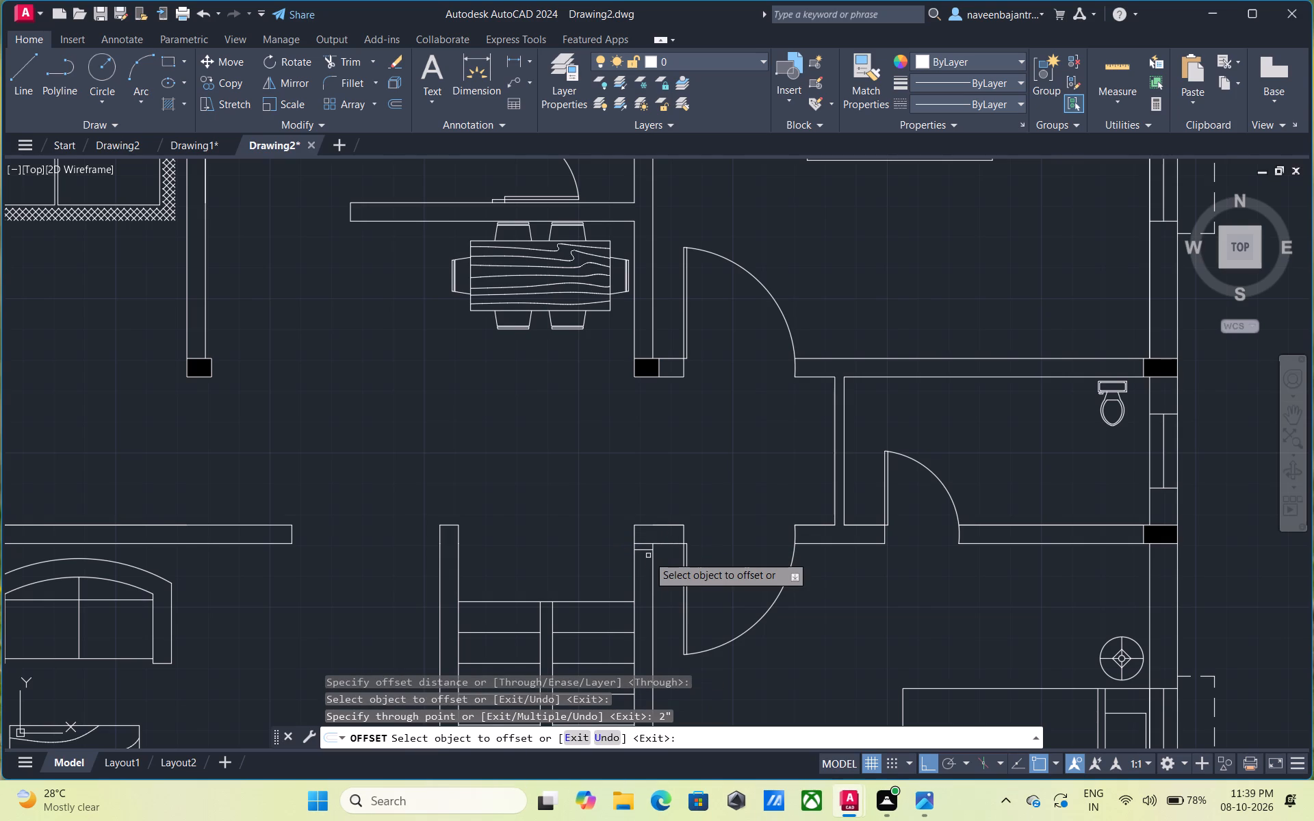
key(Escape)
text(tr)
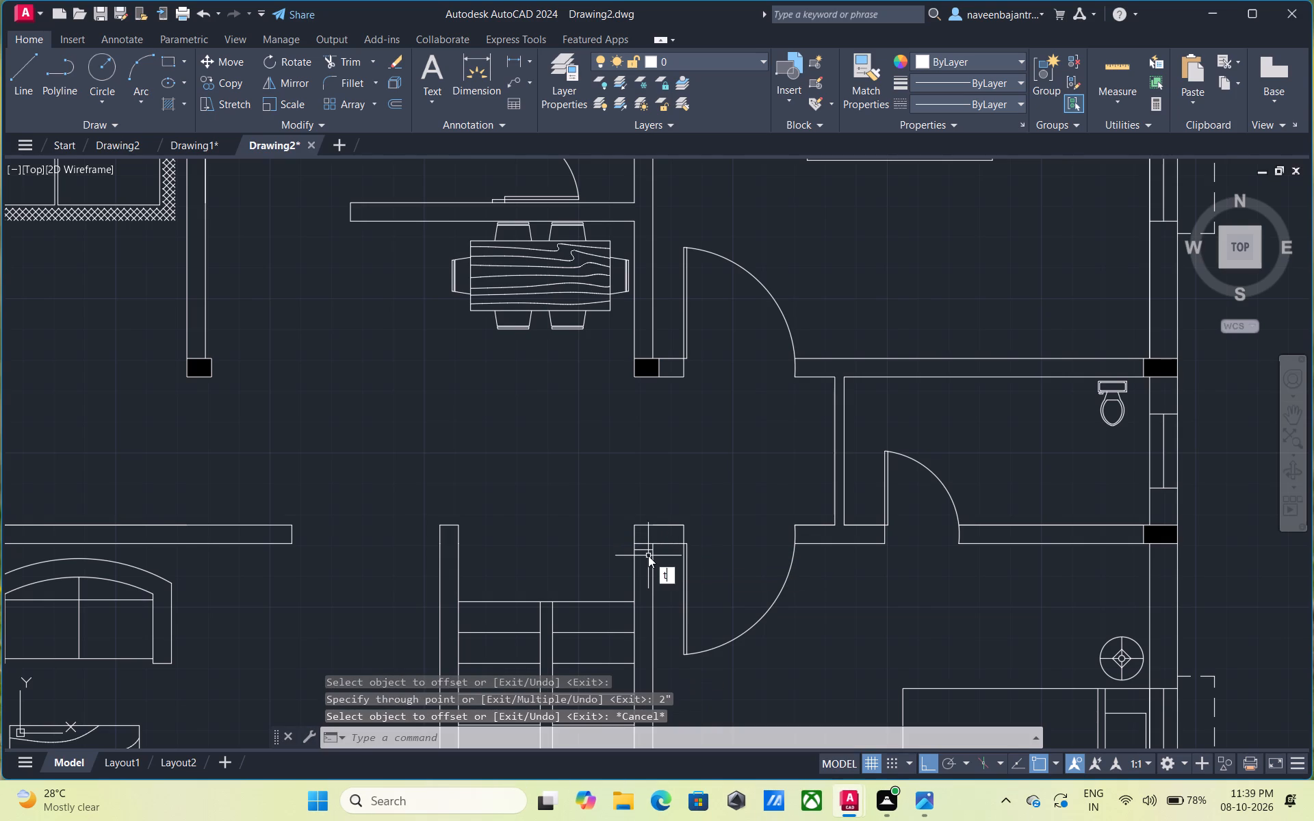
key(space)
scroll(648, 556, up, 3)
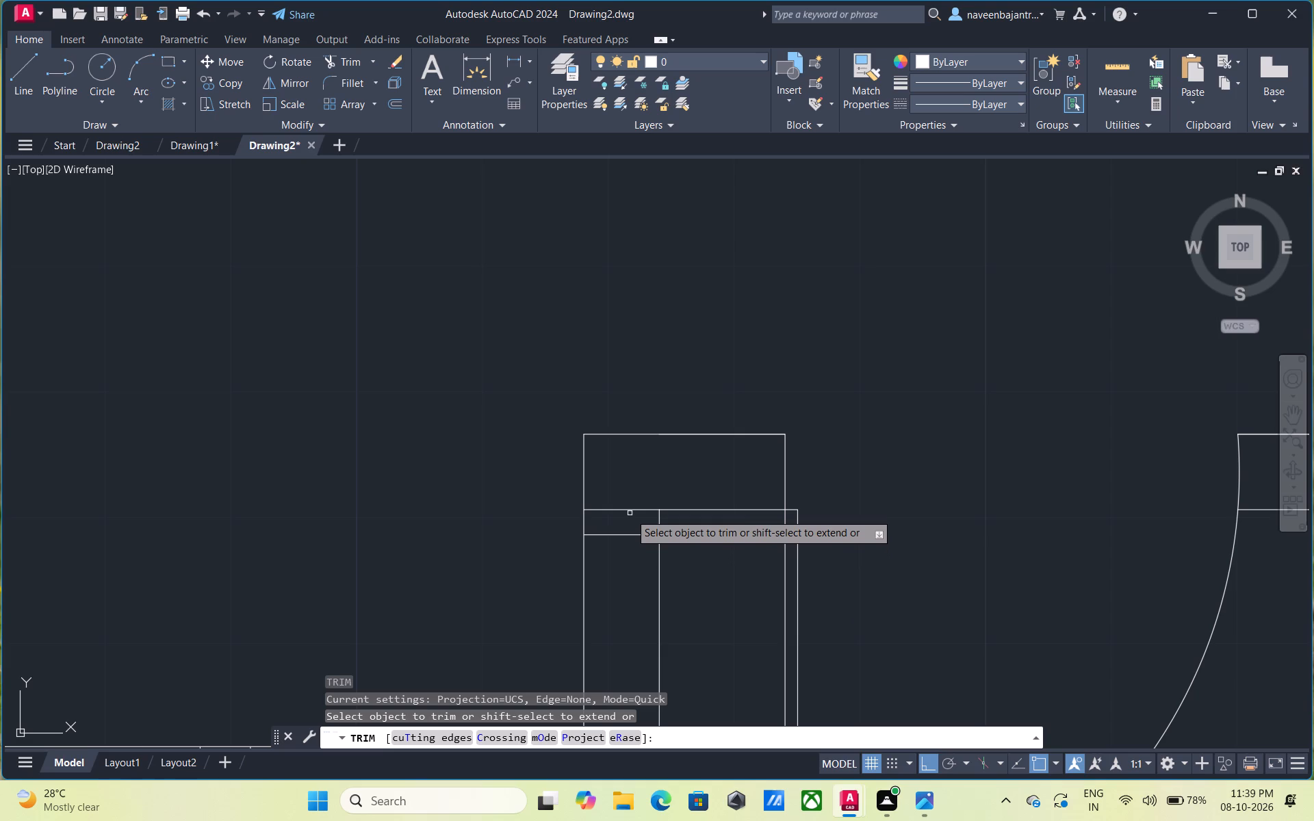
click(630, 510)
key(Escape)
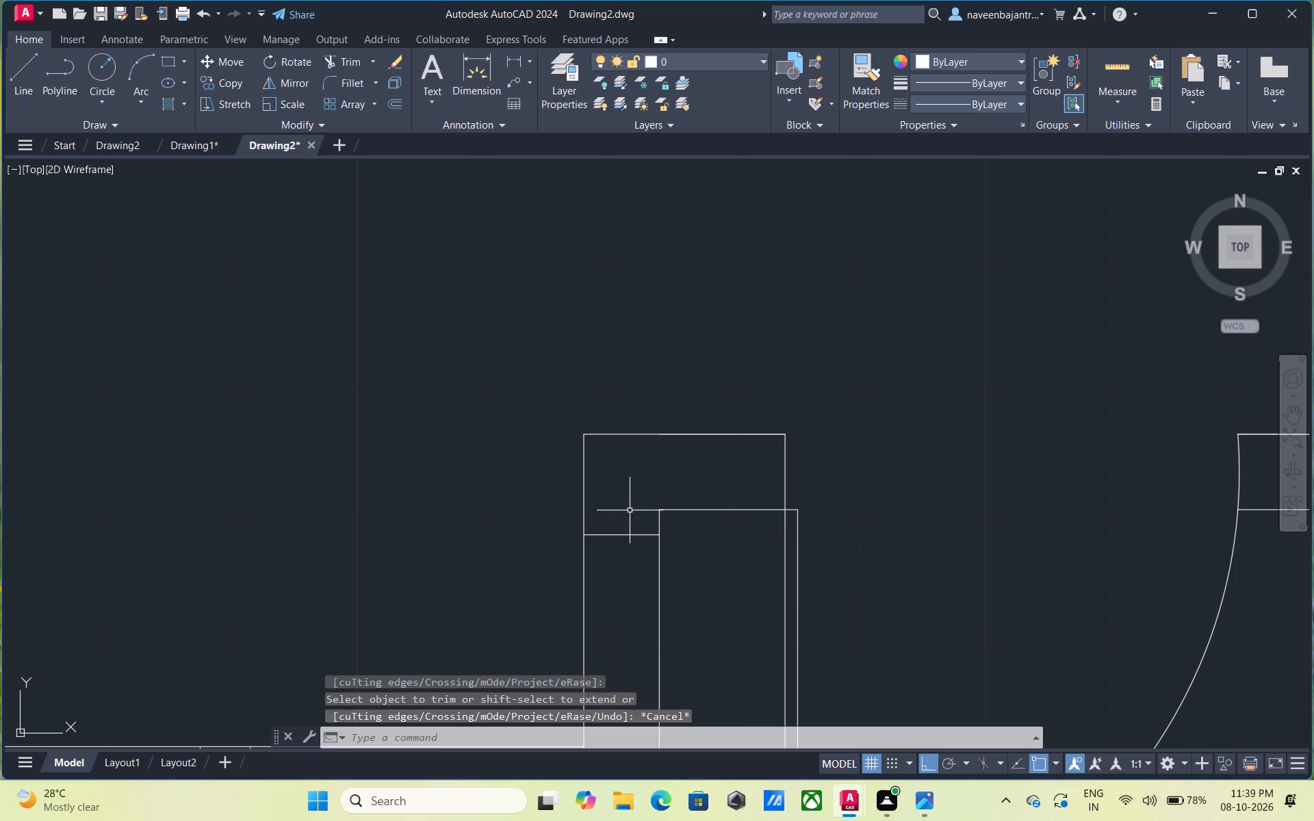
Draw a vertical line across the short door-side wall, continuing the staircase east wall's east face, and trim its overhang beyond the north face.
text(l)
key(space)
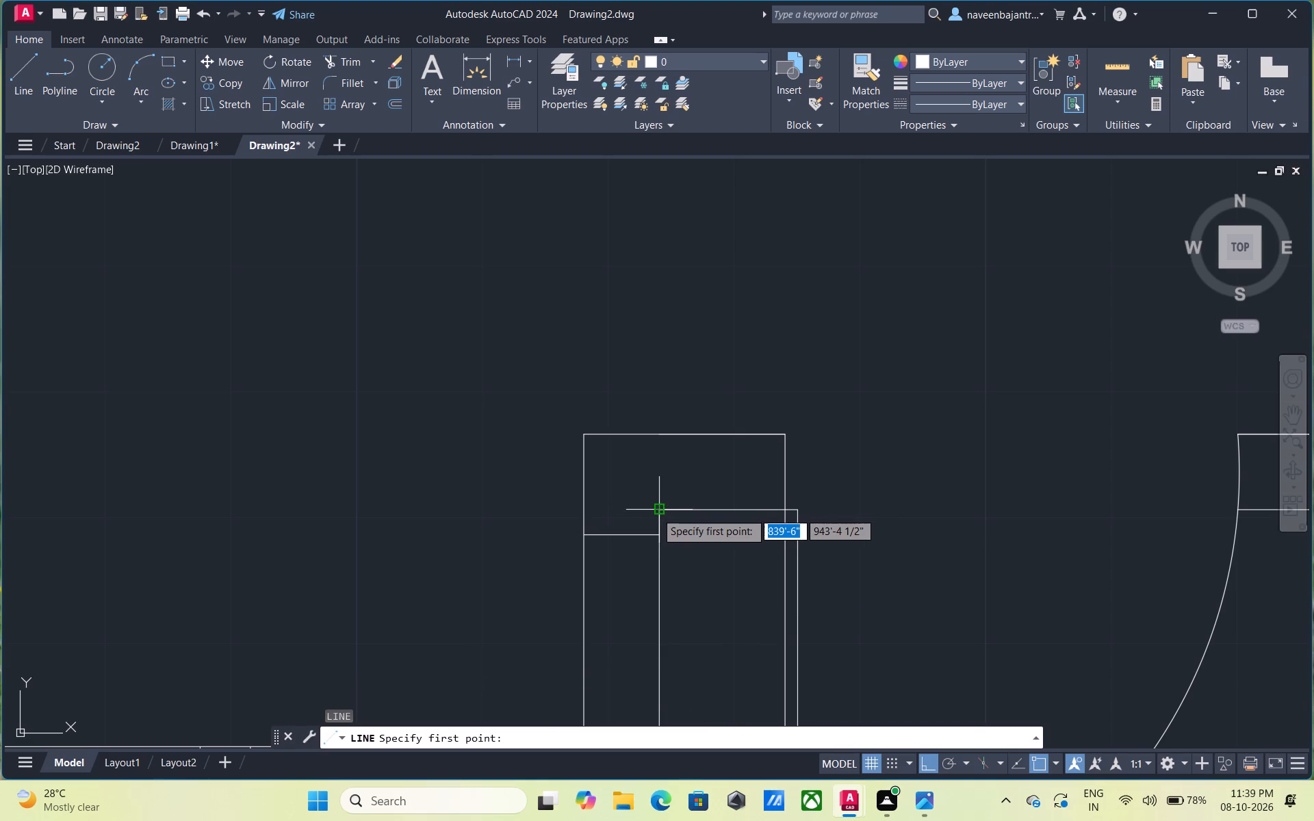
click(656, 512)
click(656, 406)
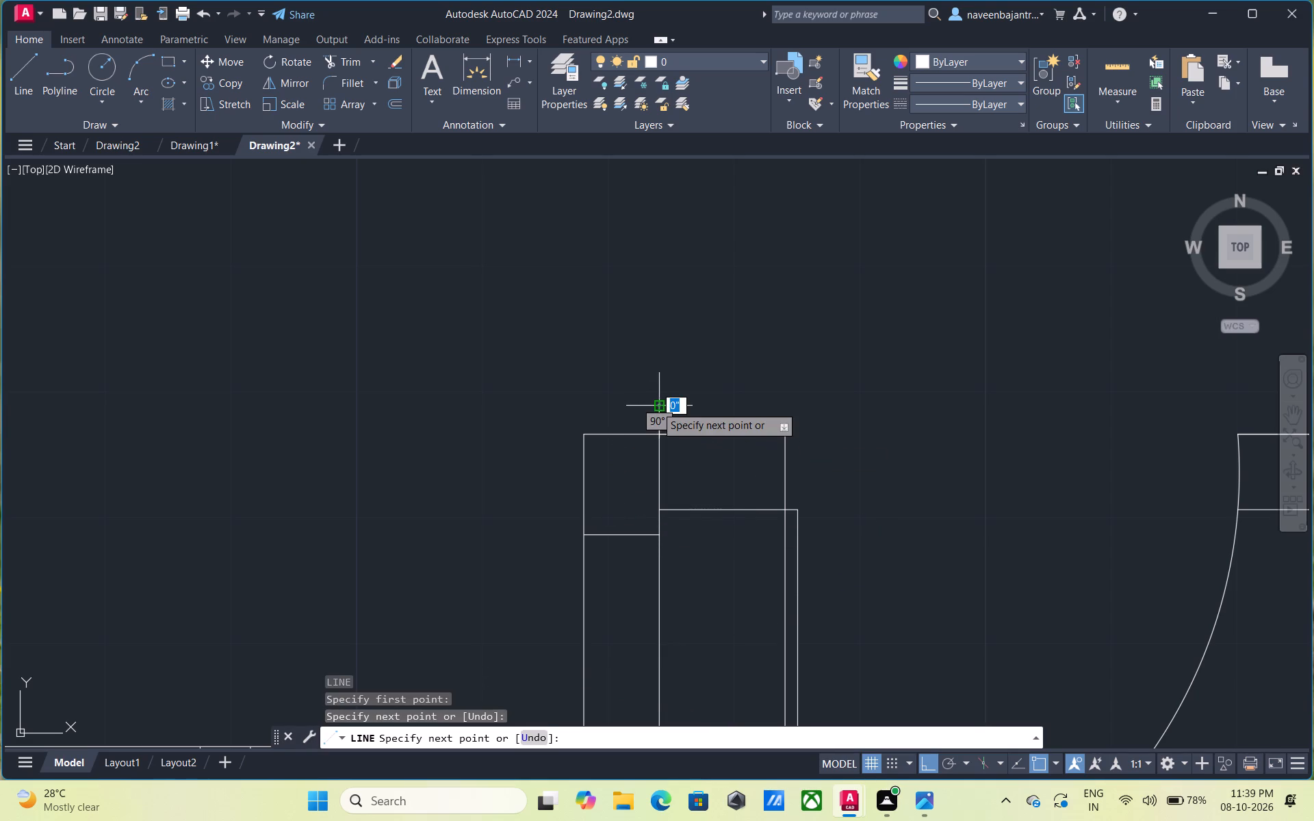
key(Escape)
text(tr)
key(space)
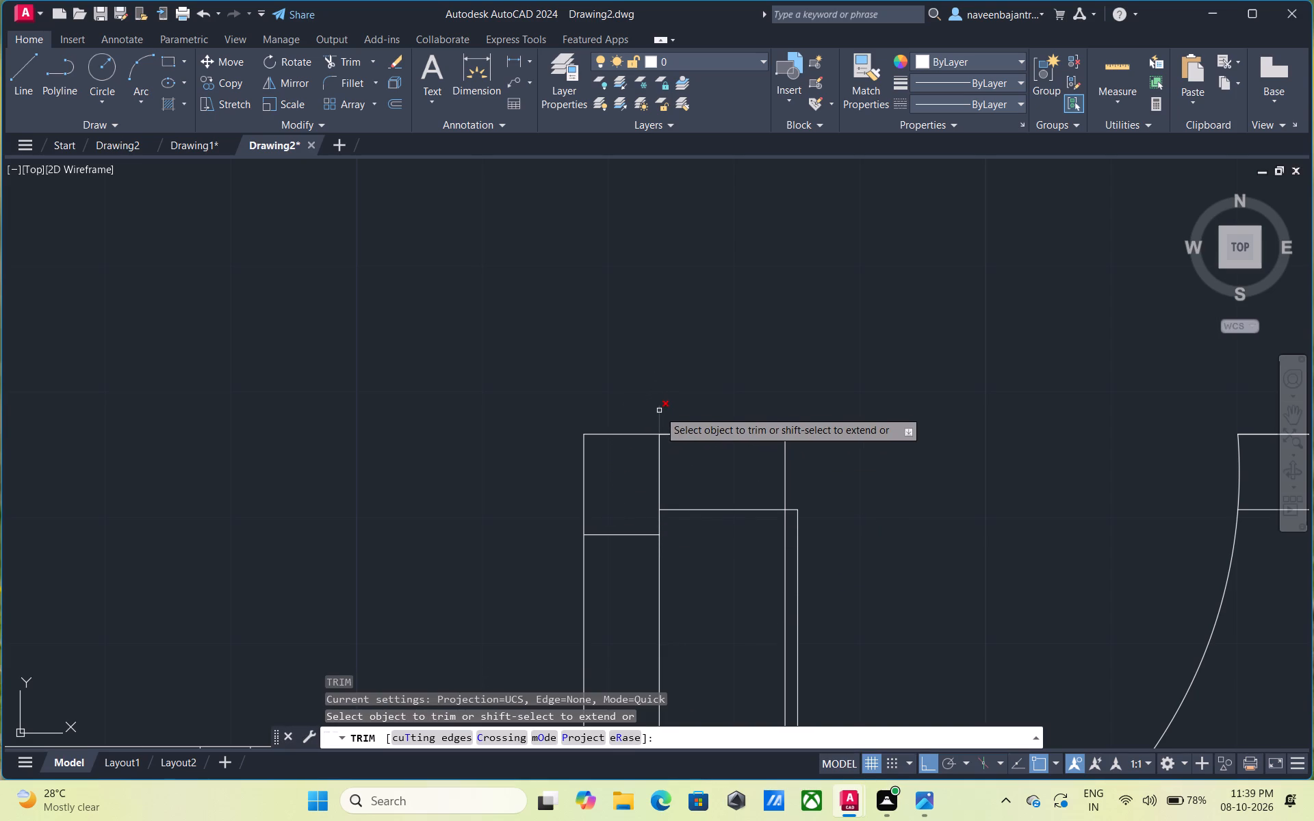
click(659, 410)
key(Escape)
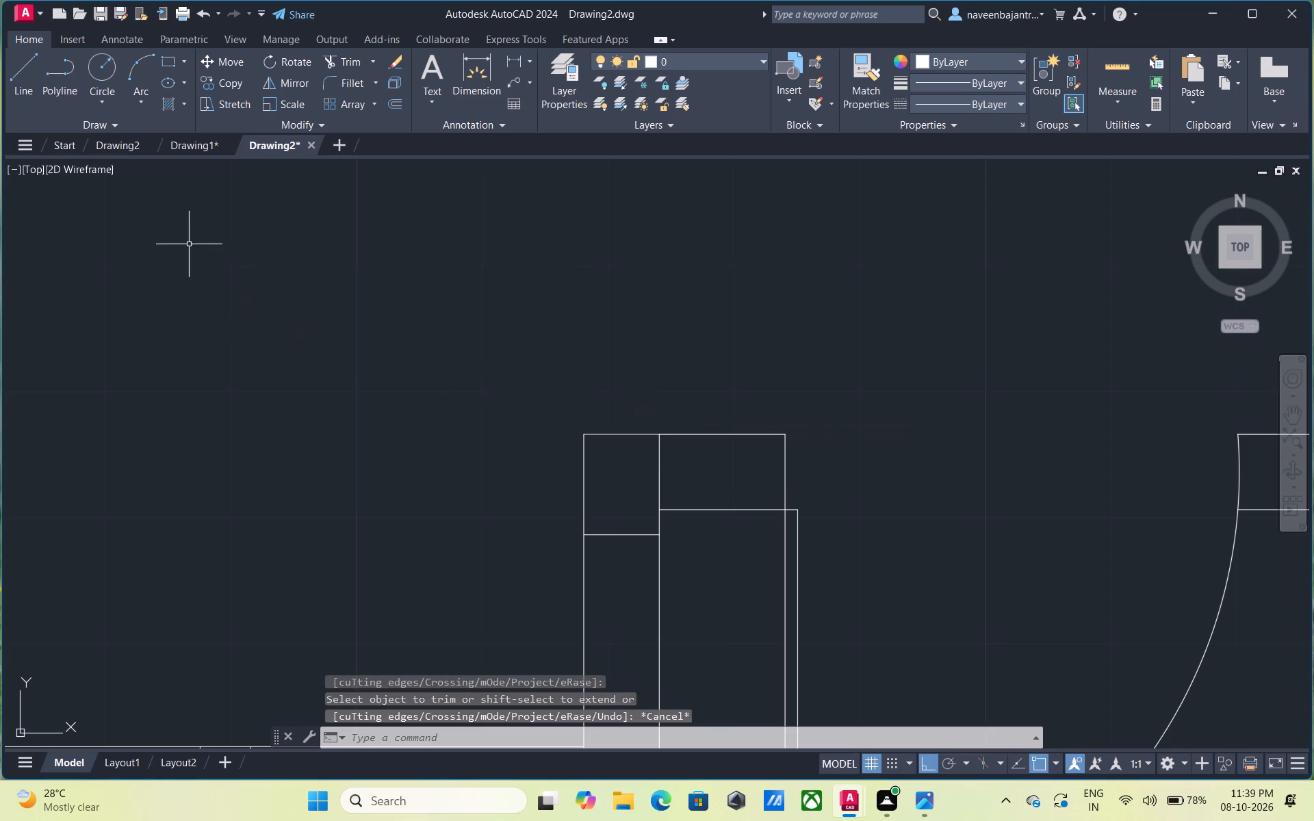
Fill the column outline at the north end of the staircase's east wall with a solid black hatch.
click(172, 105)
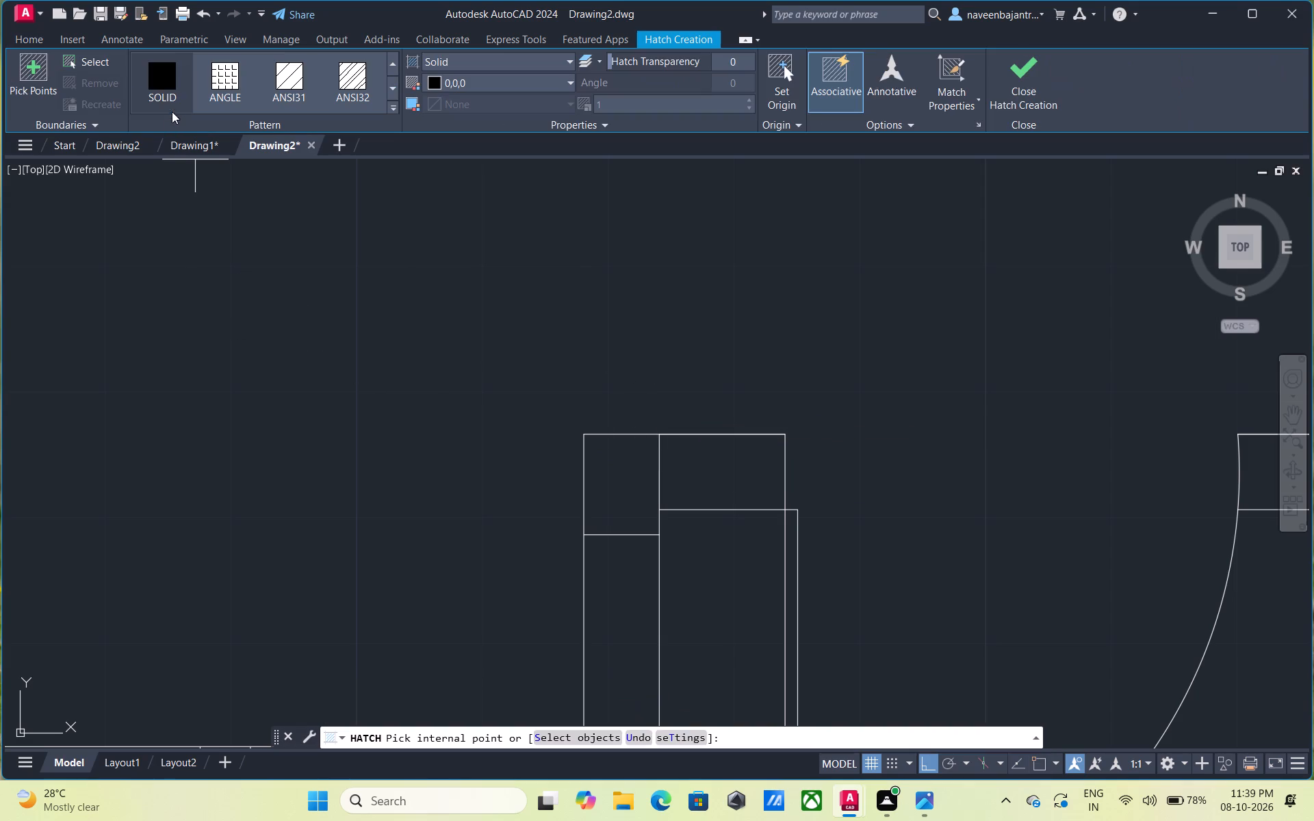
click(158, 86)
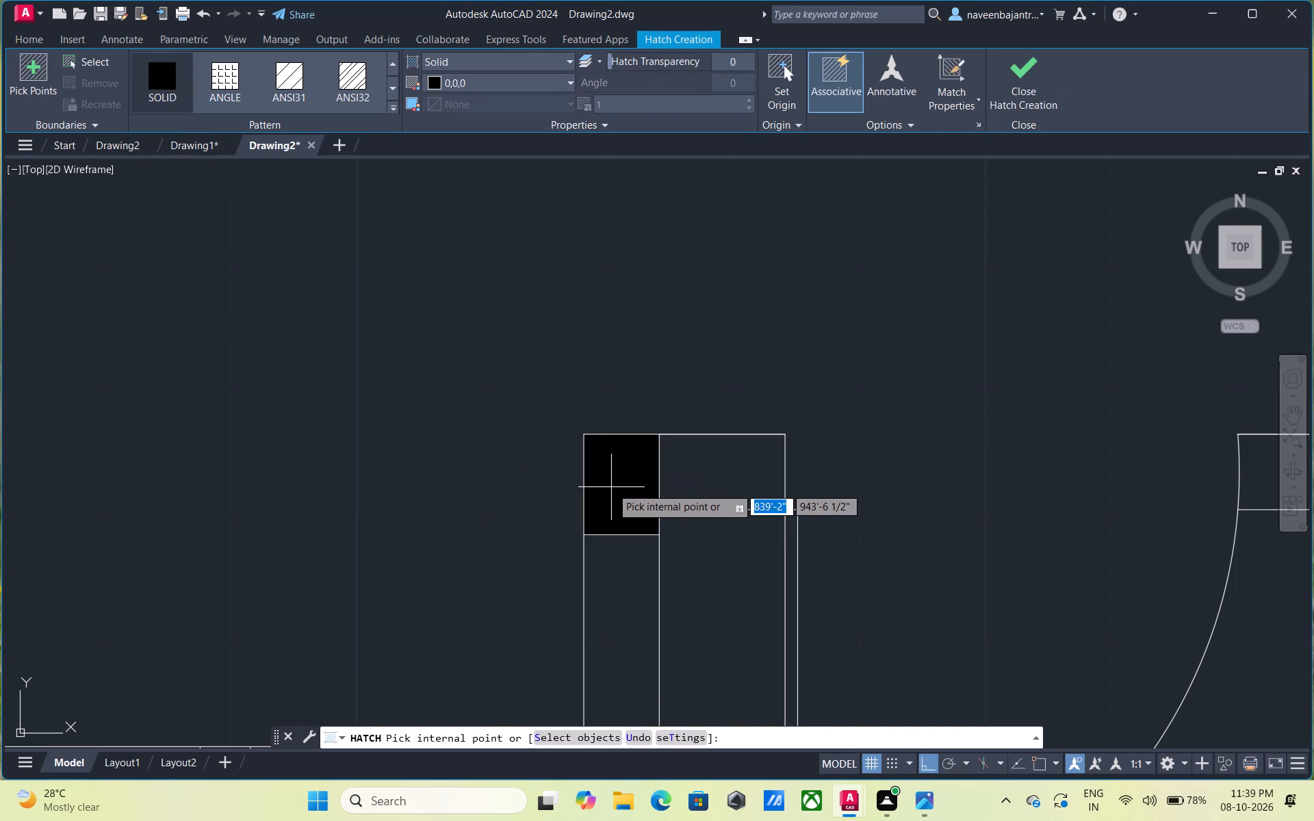
click(611, 487)
scroll(611, 487, down, 2)
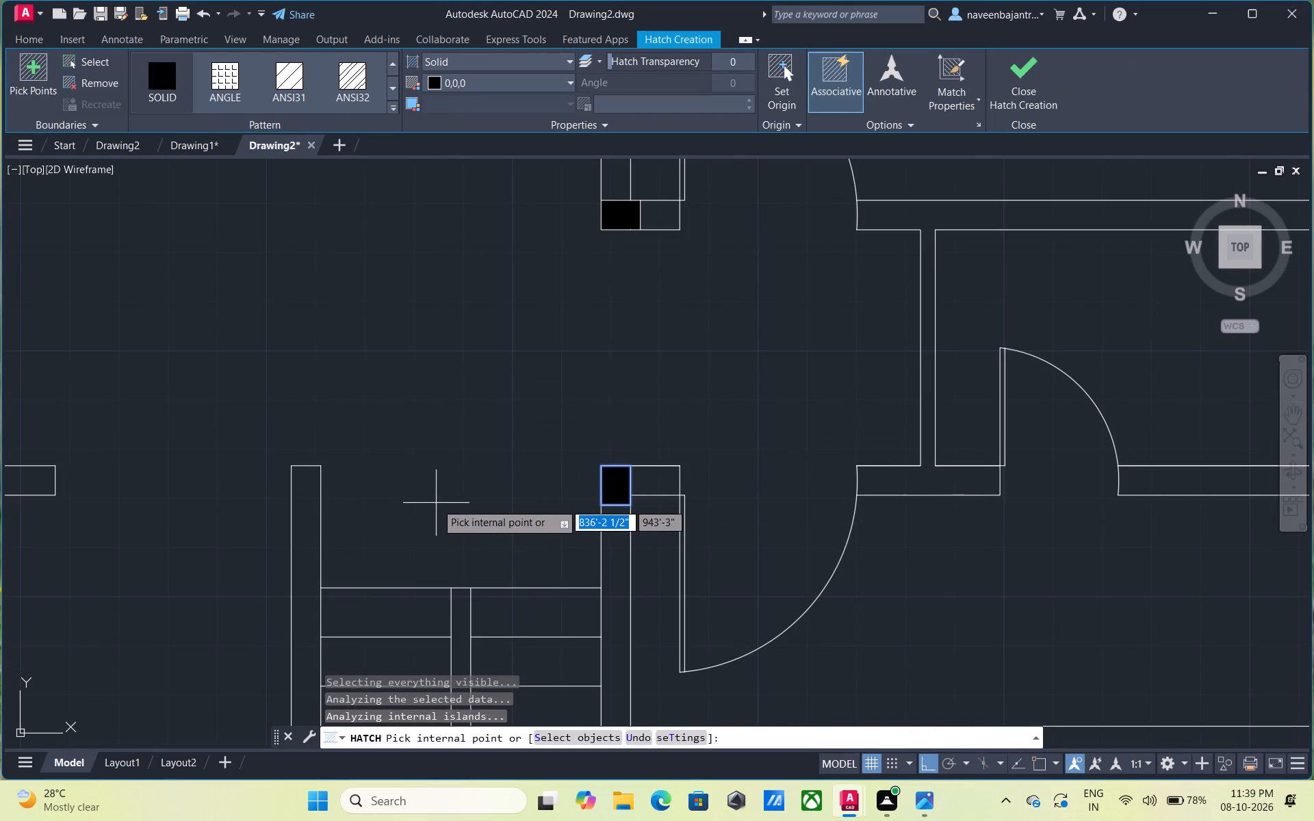
key(Escape)
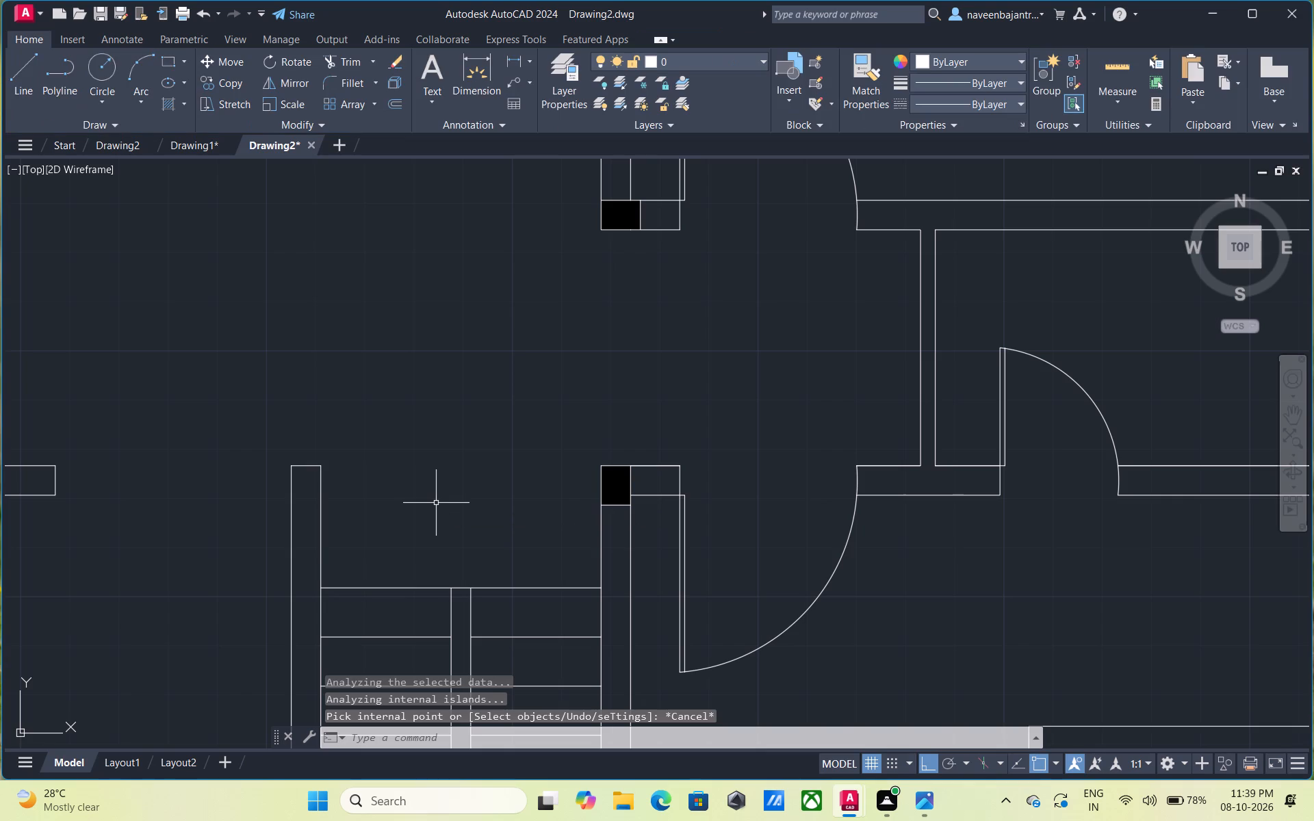
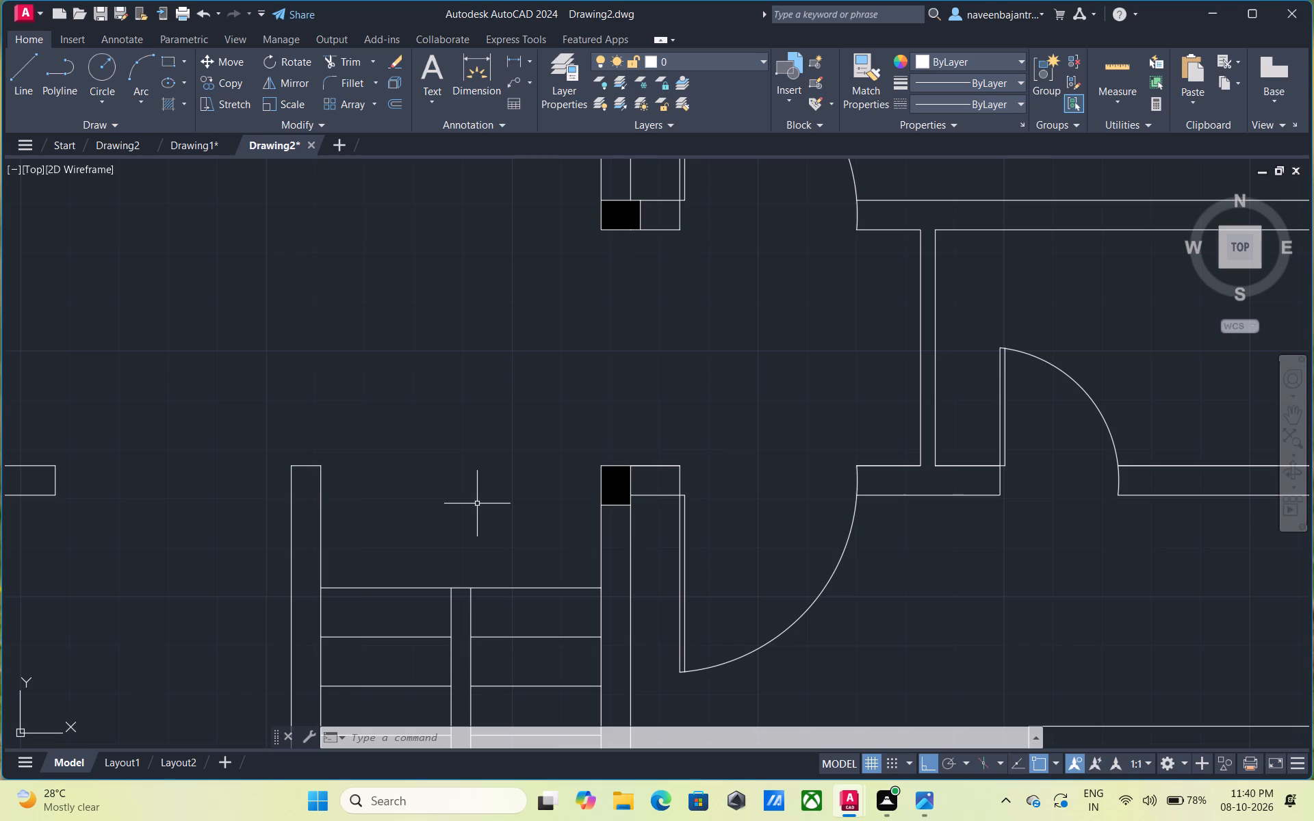
Draw a horizontal line west from the filled stair column's south edge across the staircase's west wall, and trim it to the wall's thickness.
key(Escape)
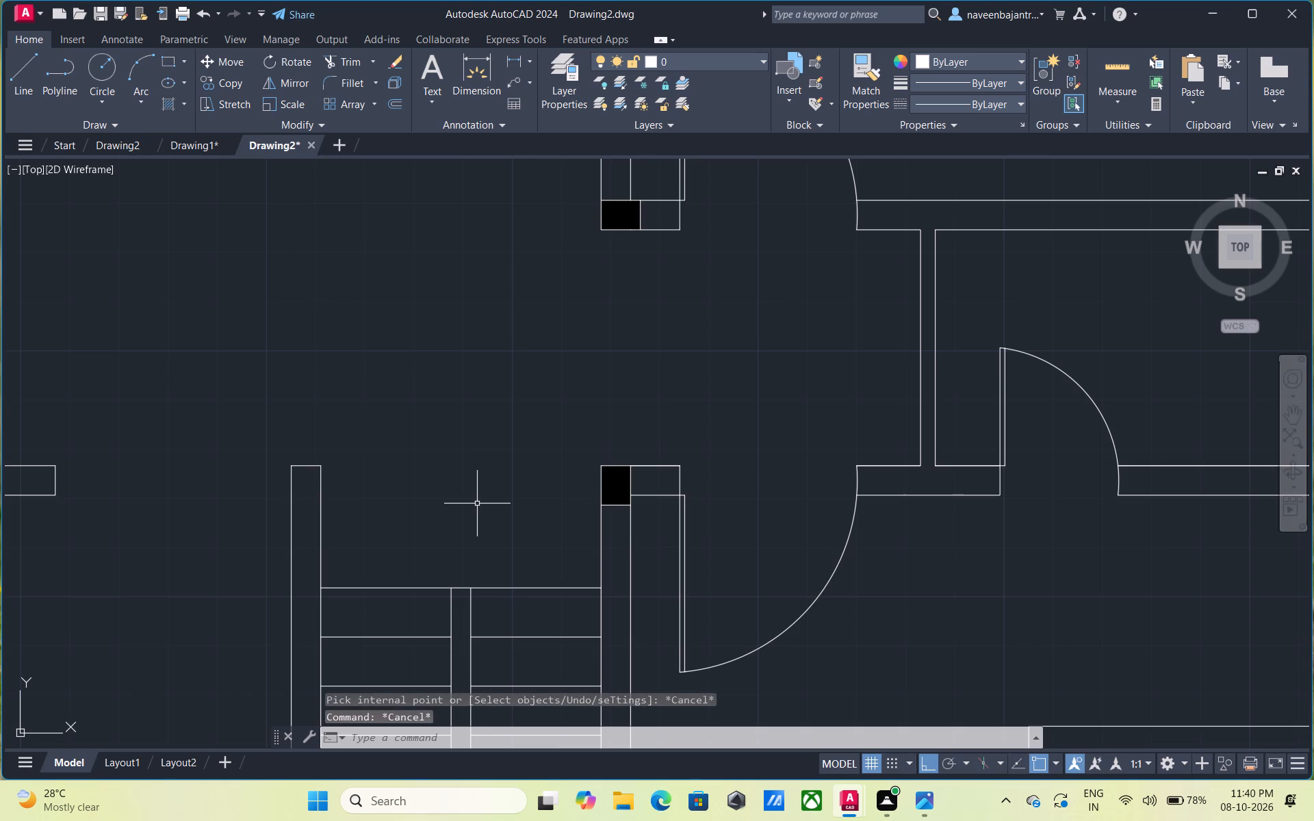
text(l)
key(space)
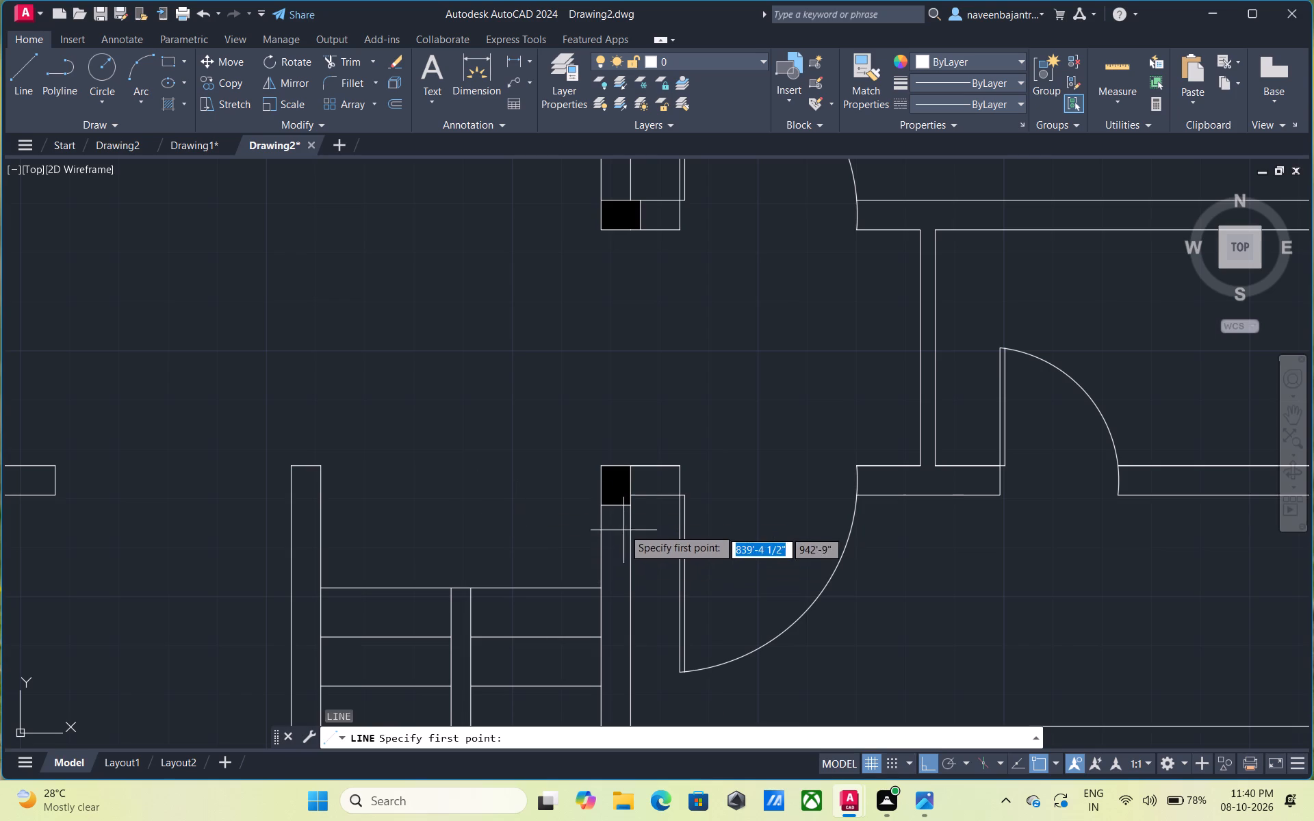
click(603, 503)
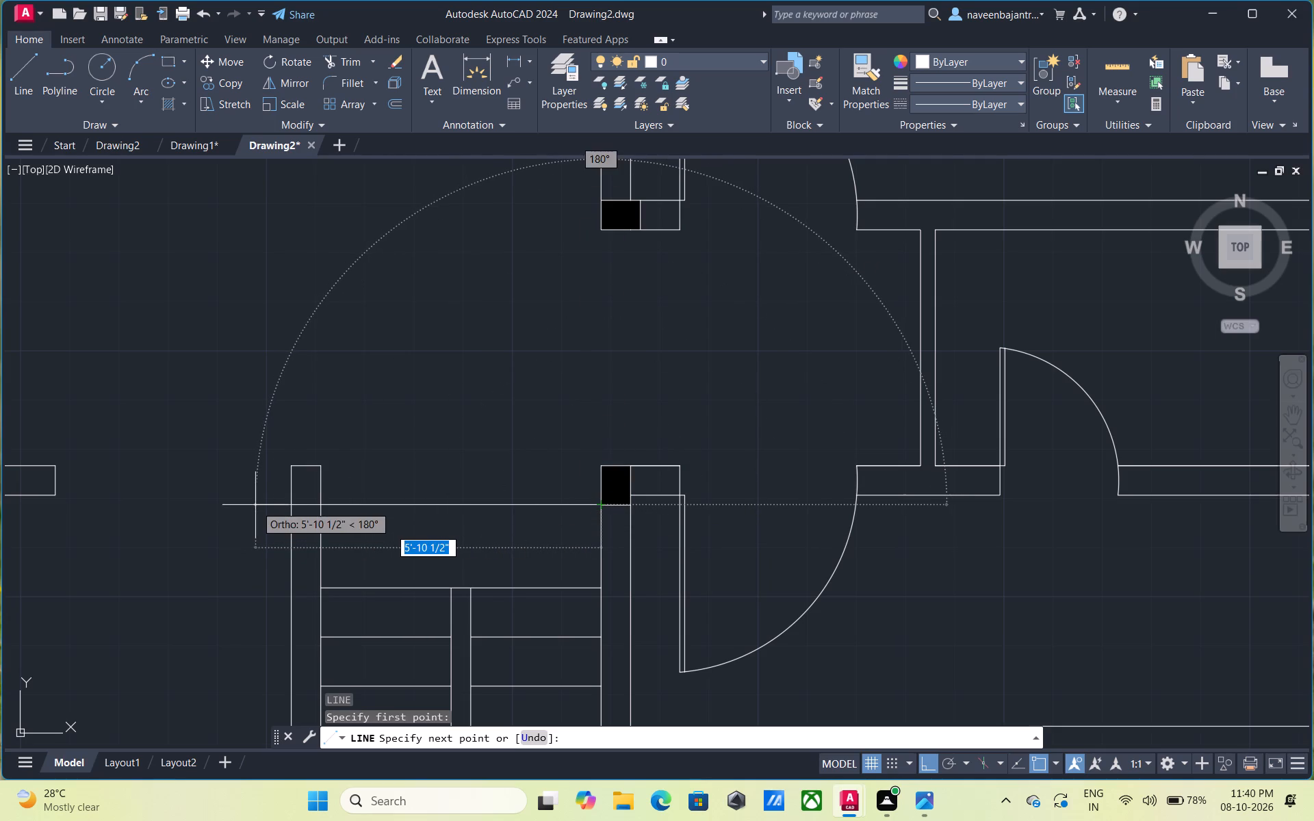
click(242, 505)
key(Escape)
text(tr)
key(space)
click(260, 505)
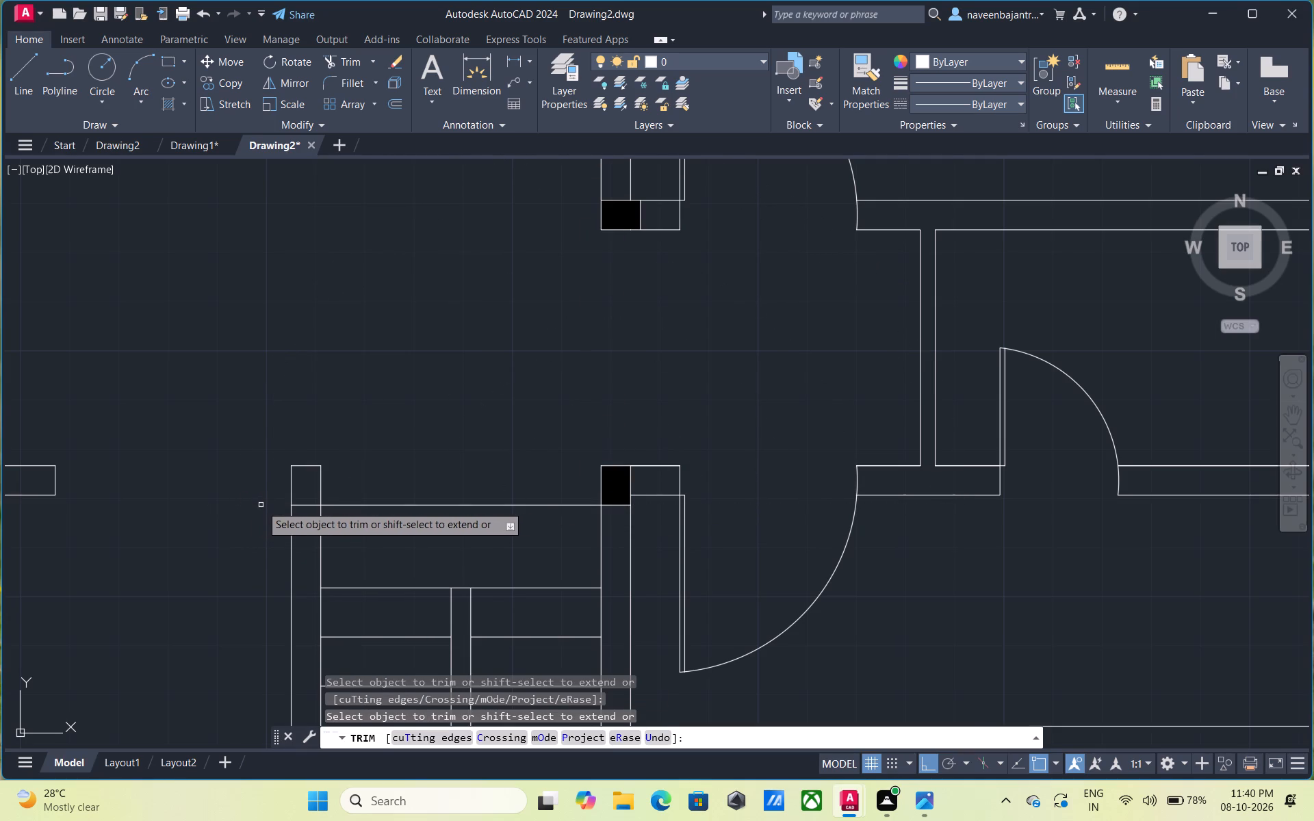
click(346, 505)
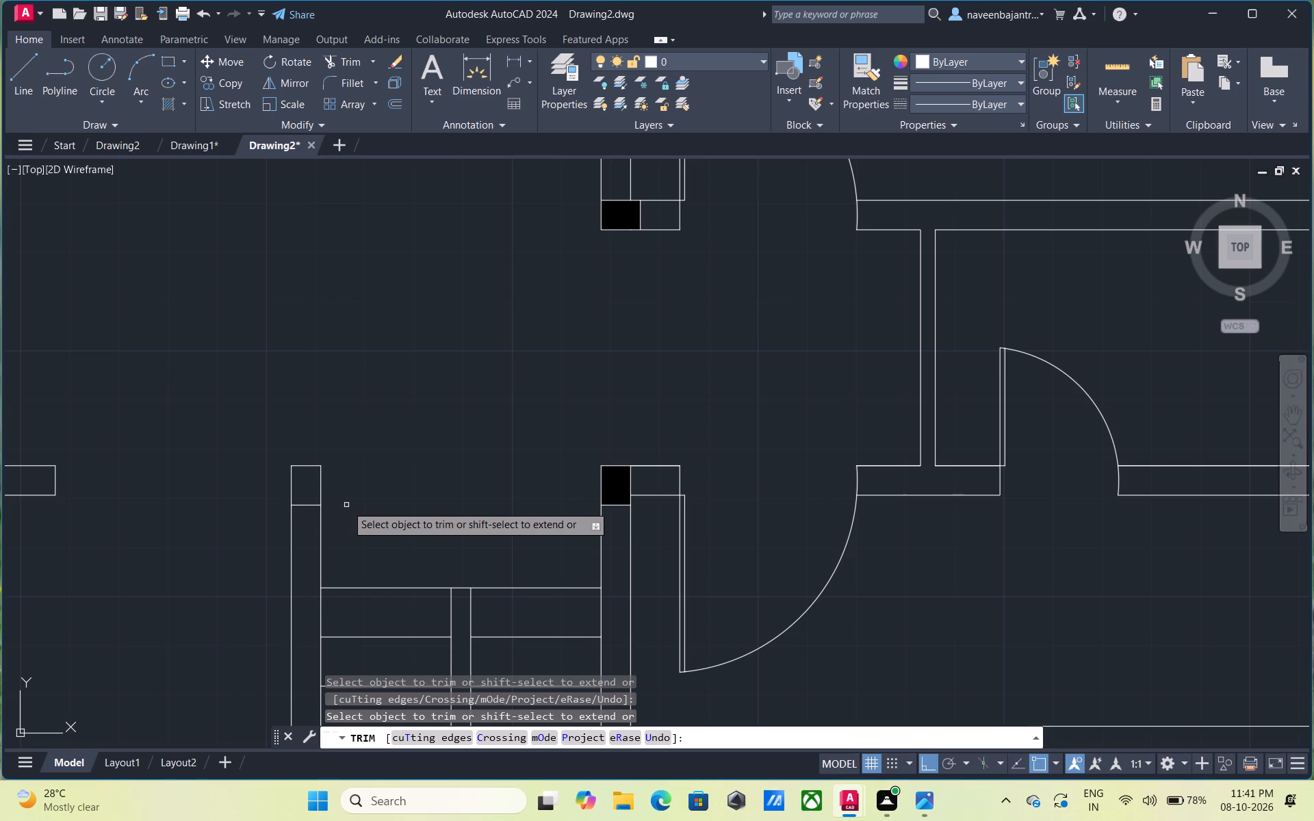
key(Escape)
Fill the column outline at the north end of the staircase's west wall with a solid black hatch.
click(169, 108)
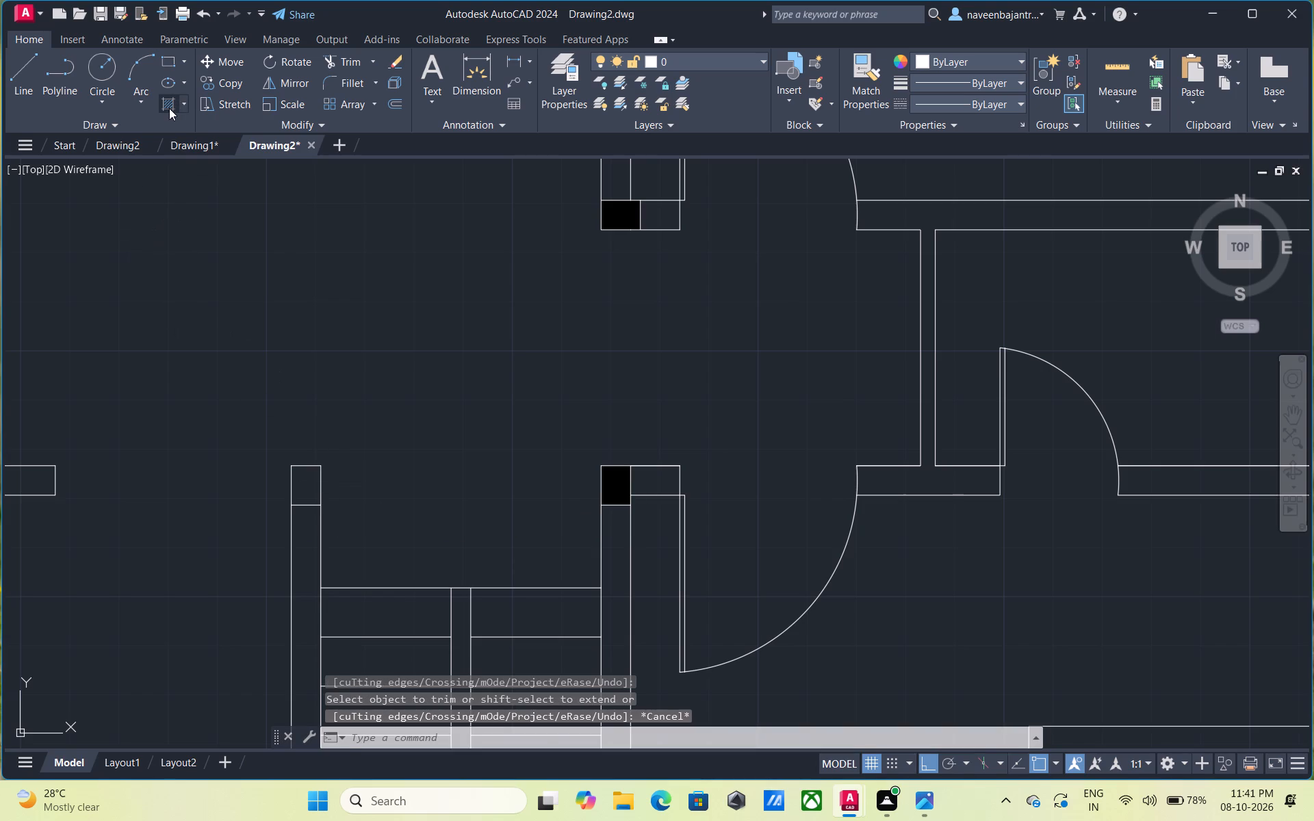
click(163, 80)
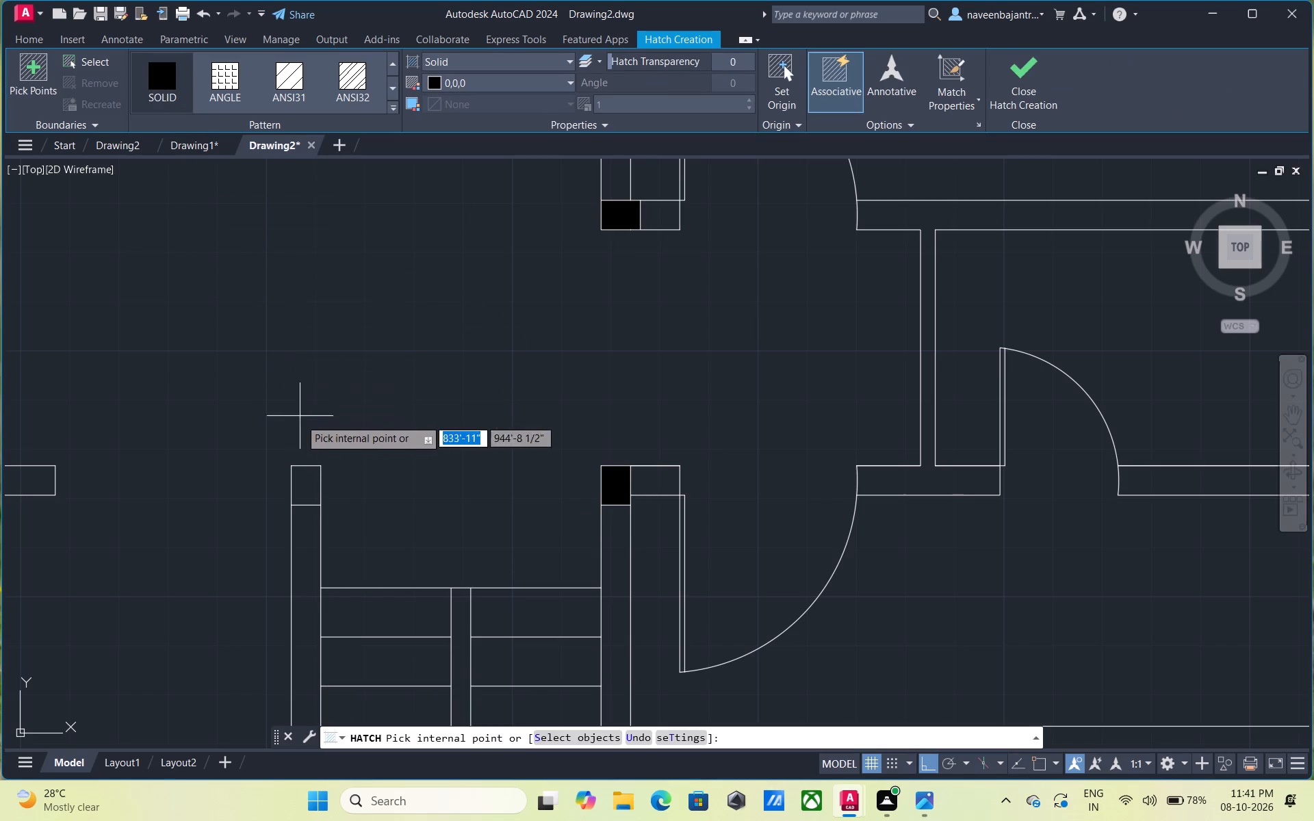
click(305, 480)
key(Escape)
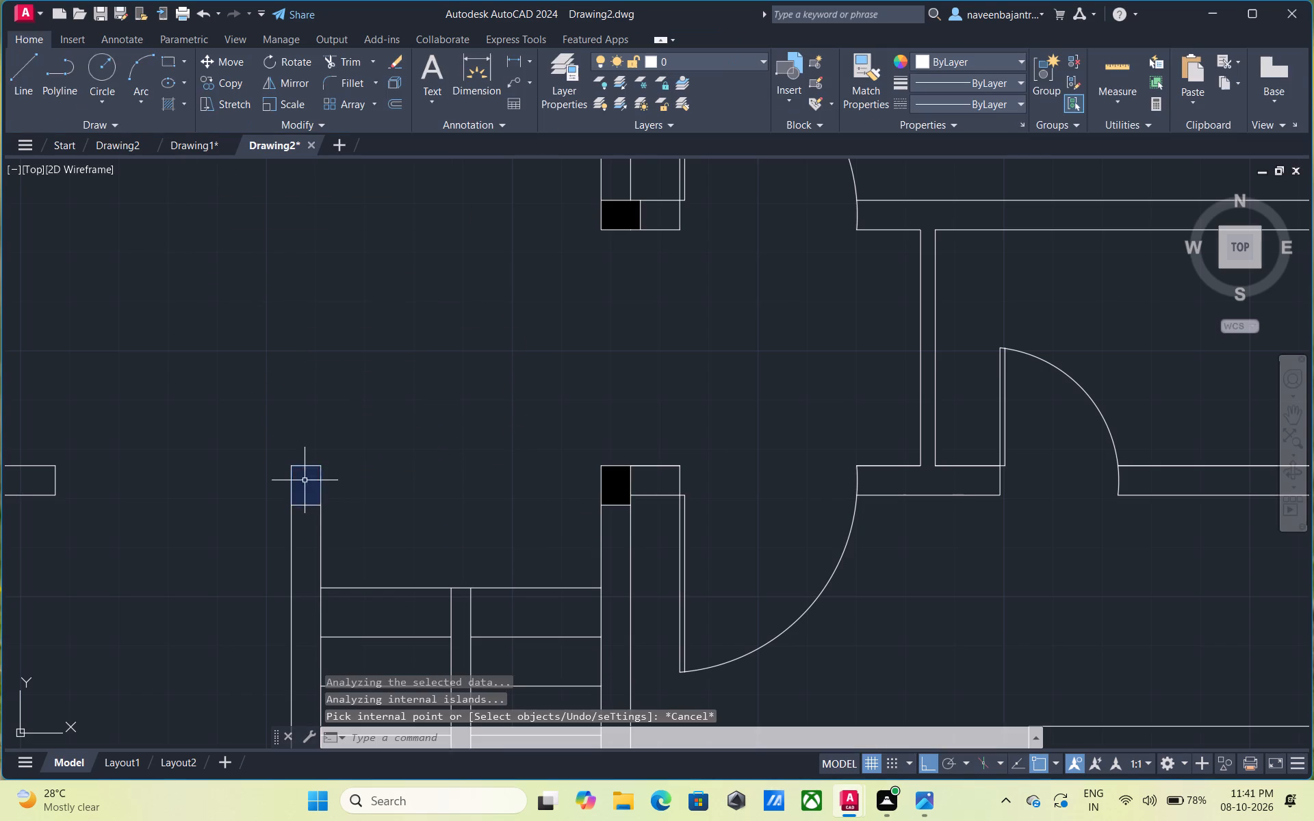
Start a new hatch for the walls with the ANSI32 pattern and ByLayer colour.
scroll(337, 500, down, 3)
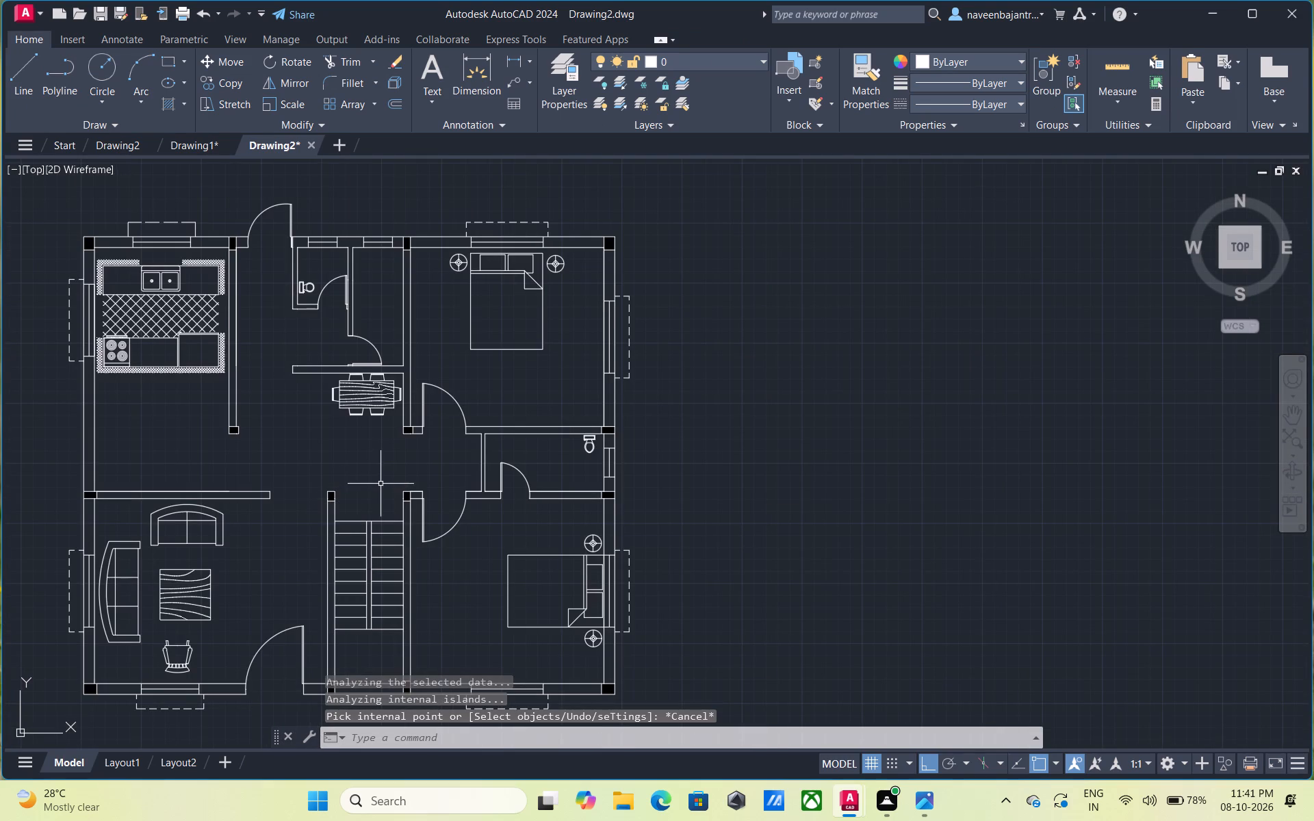
middle_drag(381, 484, 488, 478)
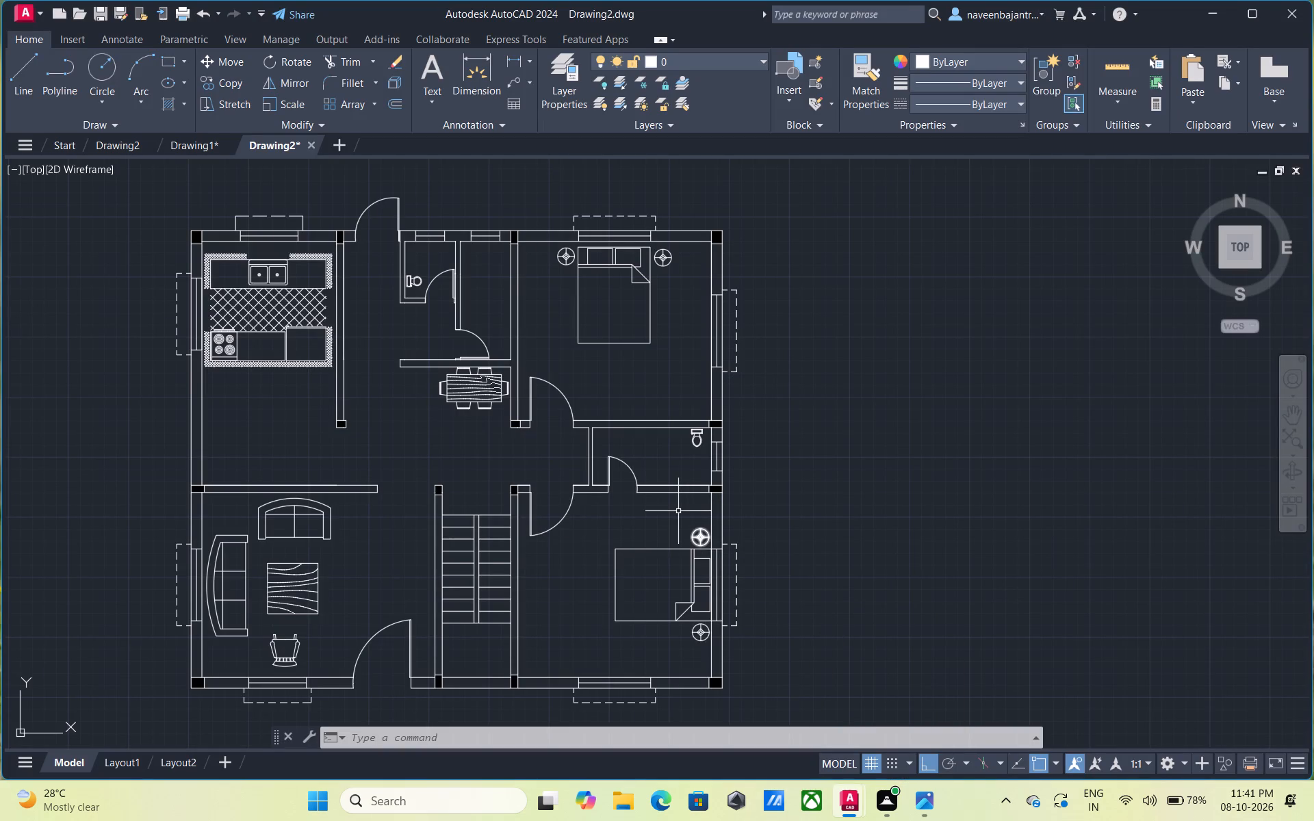
click(181, 100)
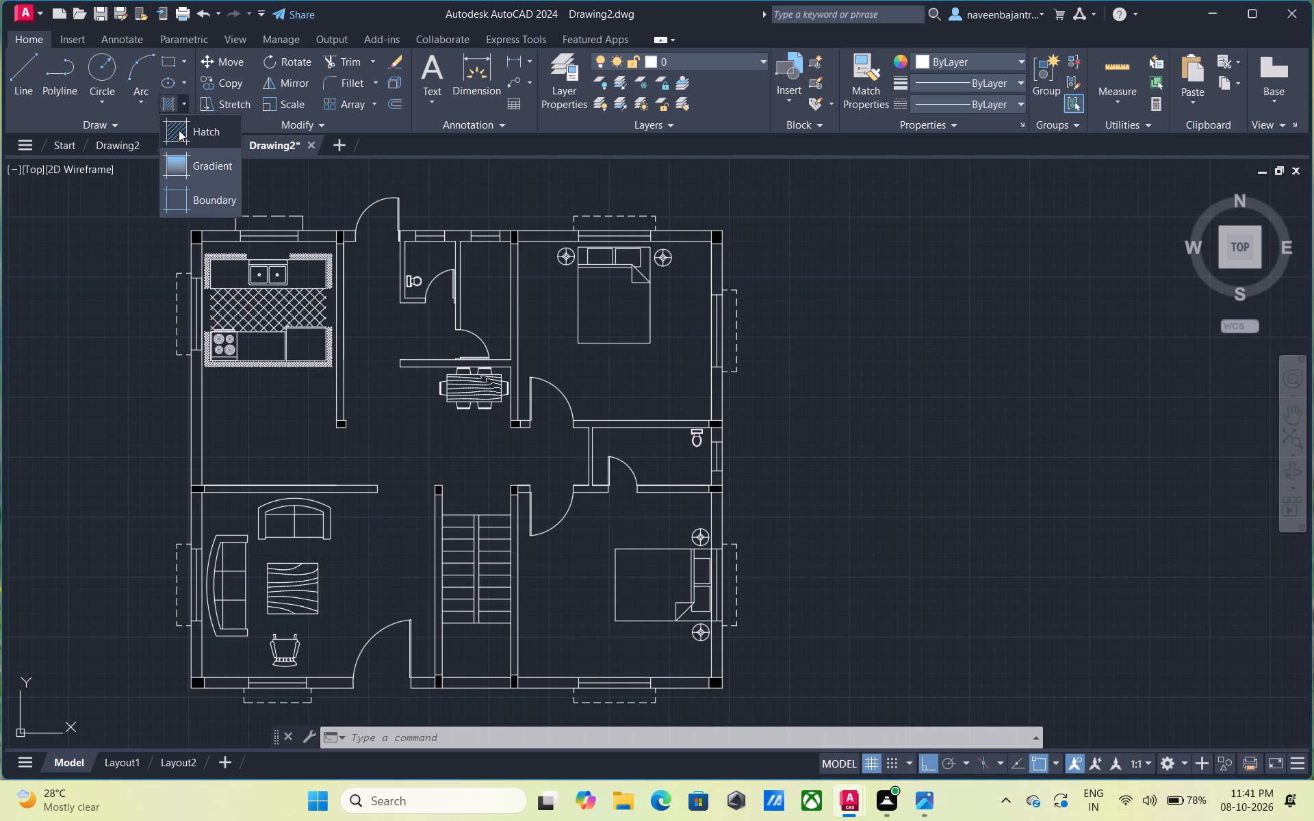
click(179, 130)
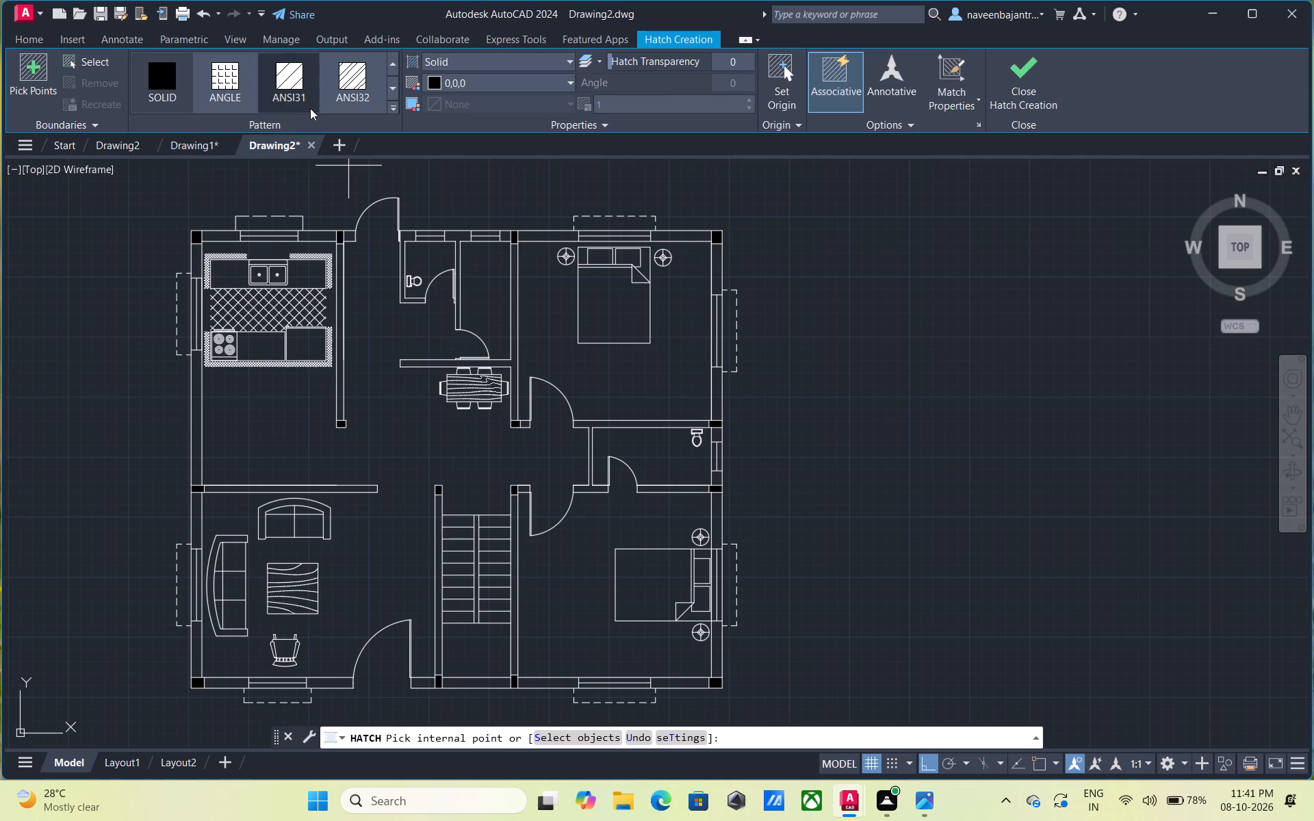
click(355, 81)
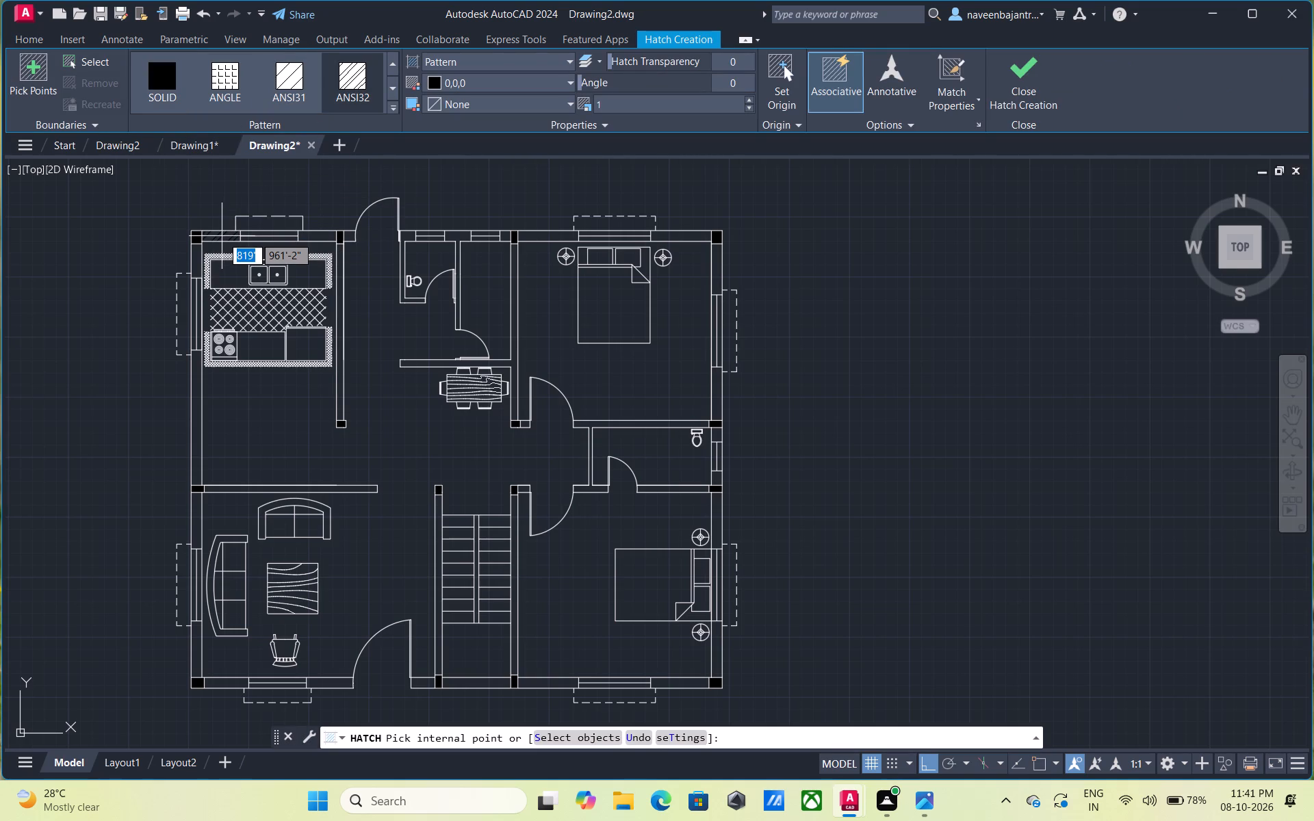
click(433, 83)
click(428, 103)
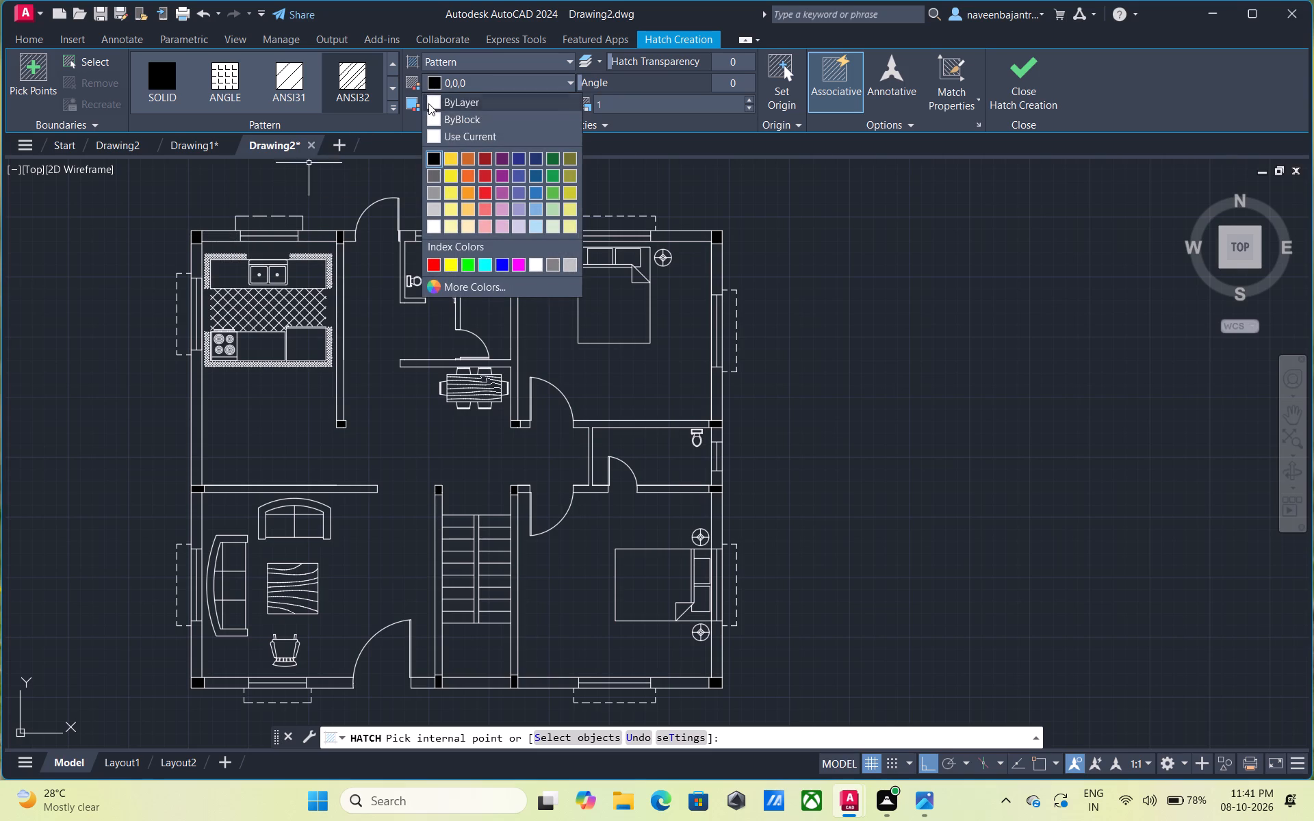
click(349, 82)
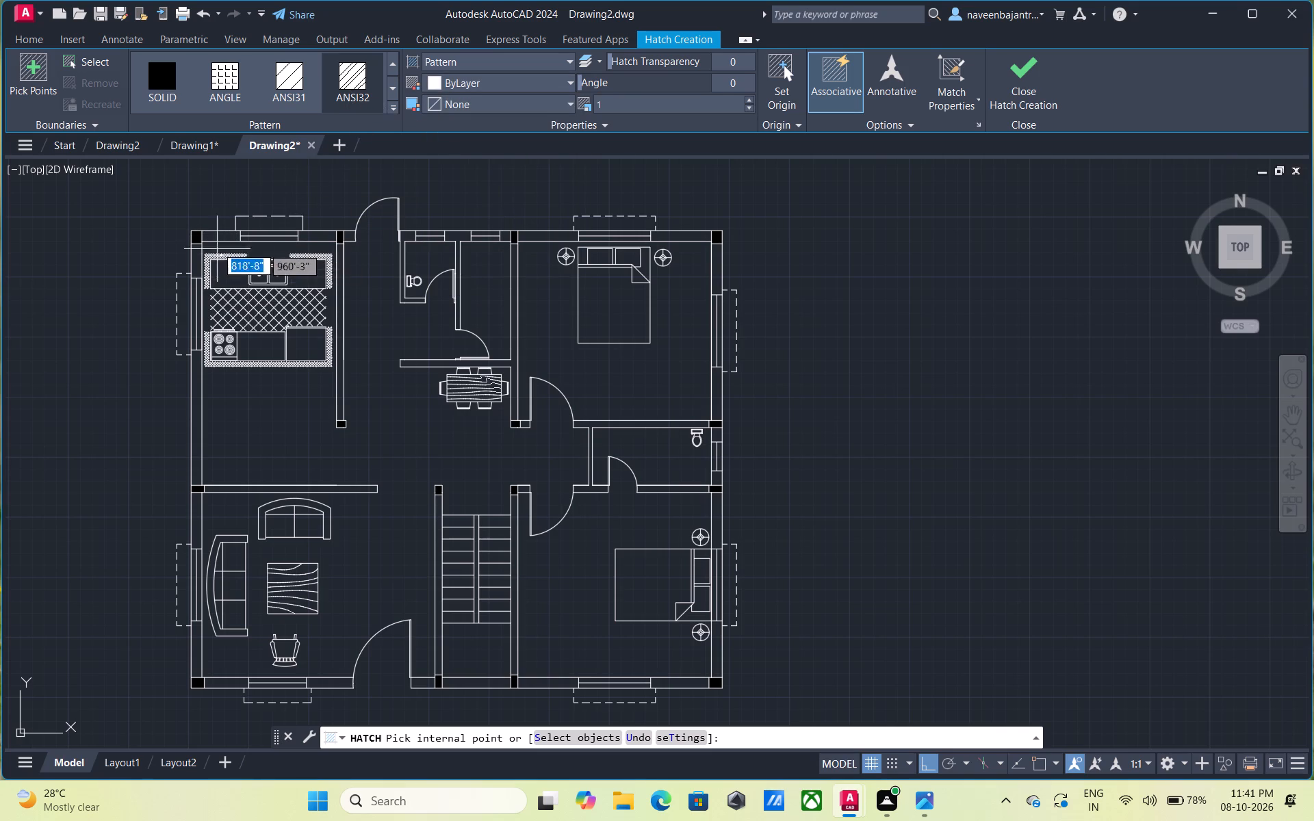
scroll(217, 239, up, 3)
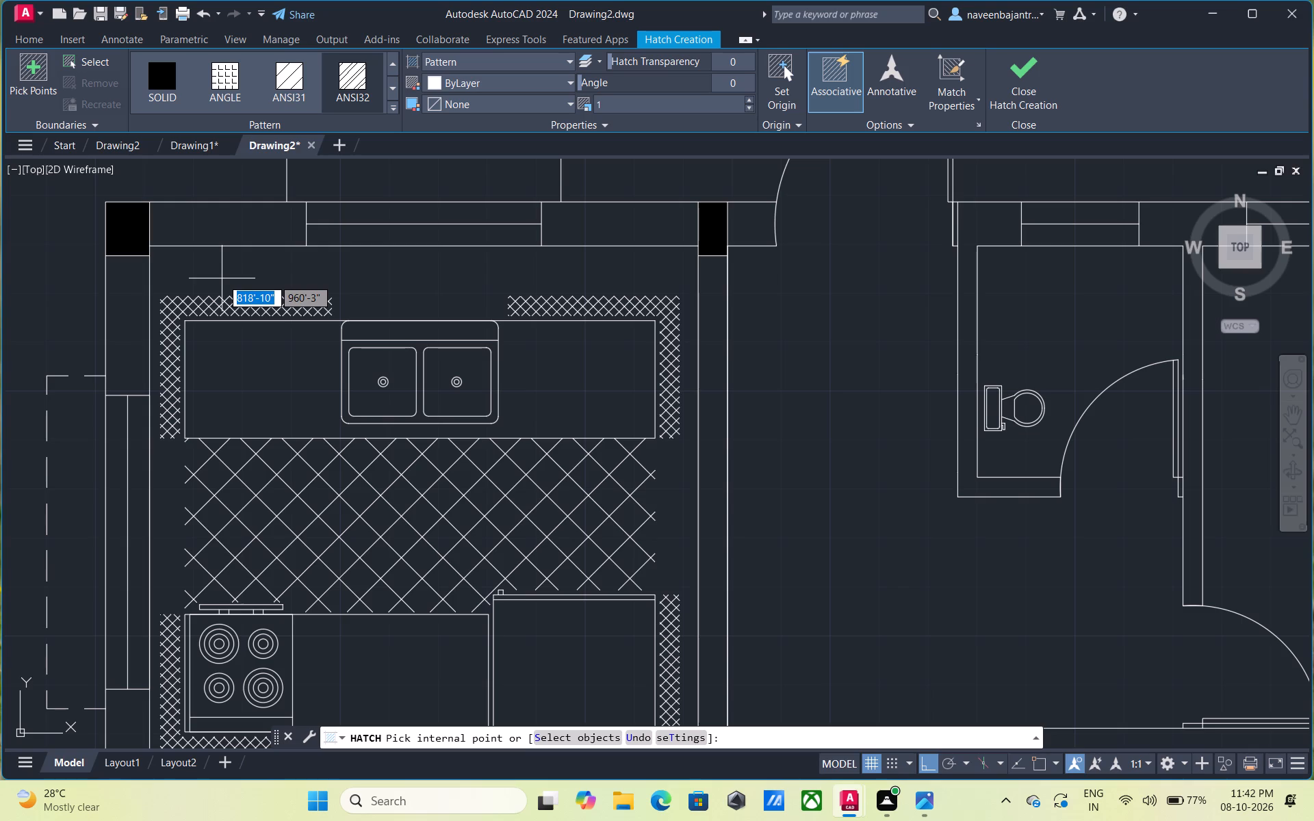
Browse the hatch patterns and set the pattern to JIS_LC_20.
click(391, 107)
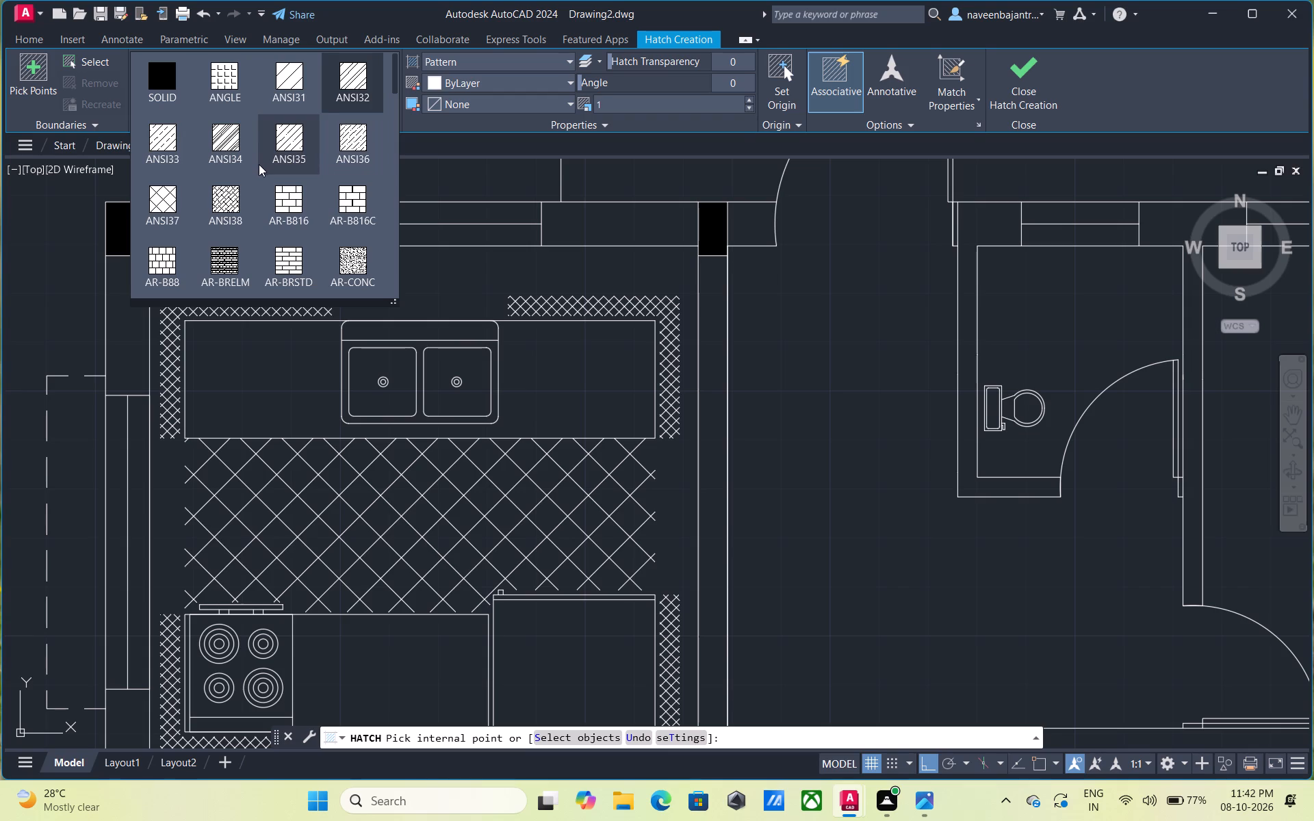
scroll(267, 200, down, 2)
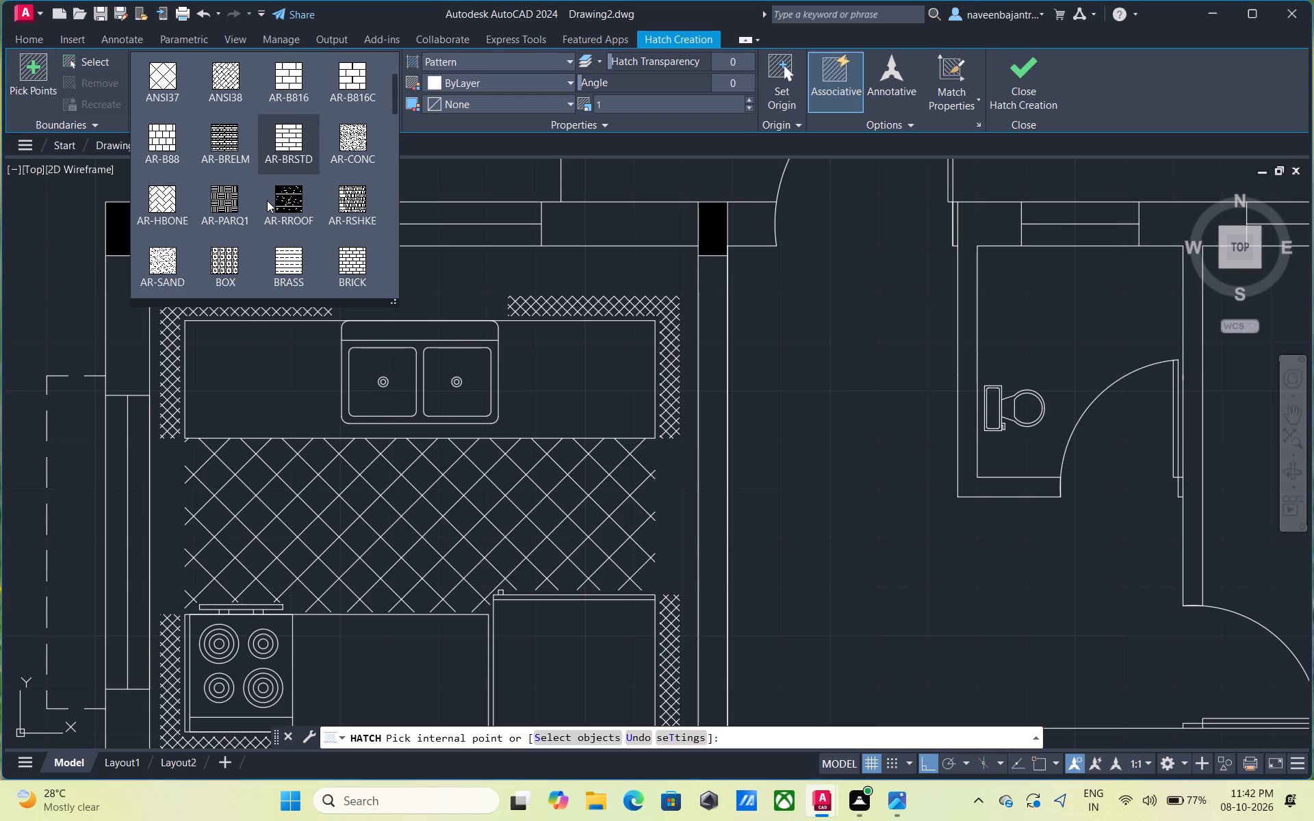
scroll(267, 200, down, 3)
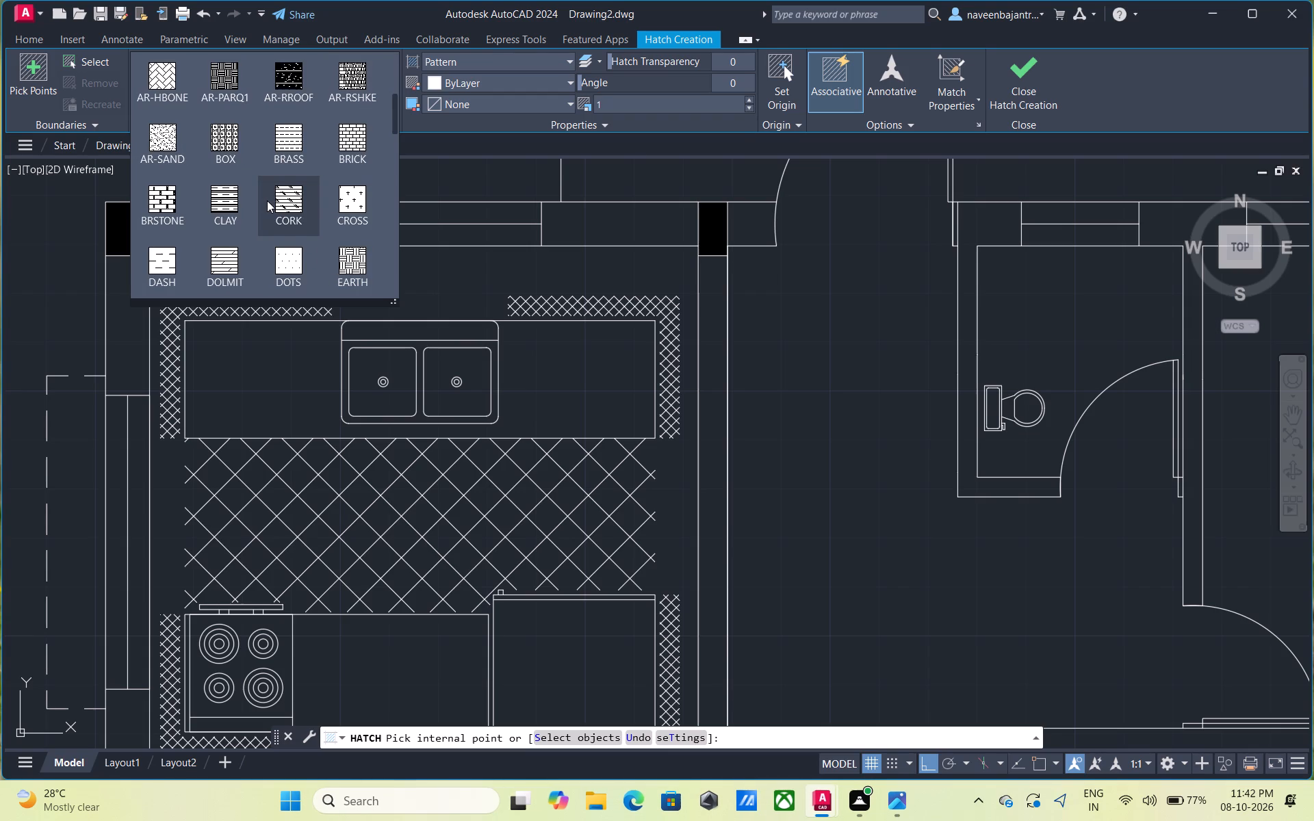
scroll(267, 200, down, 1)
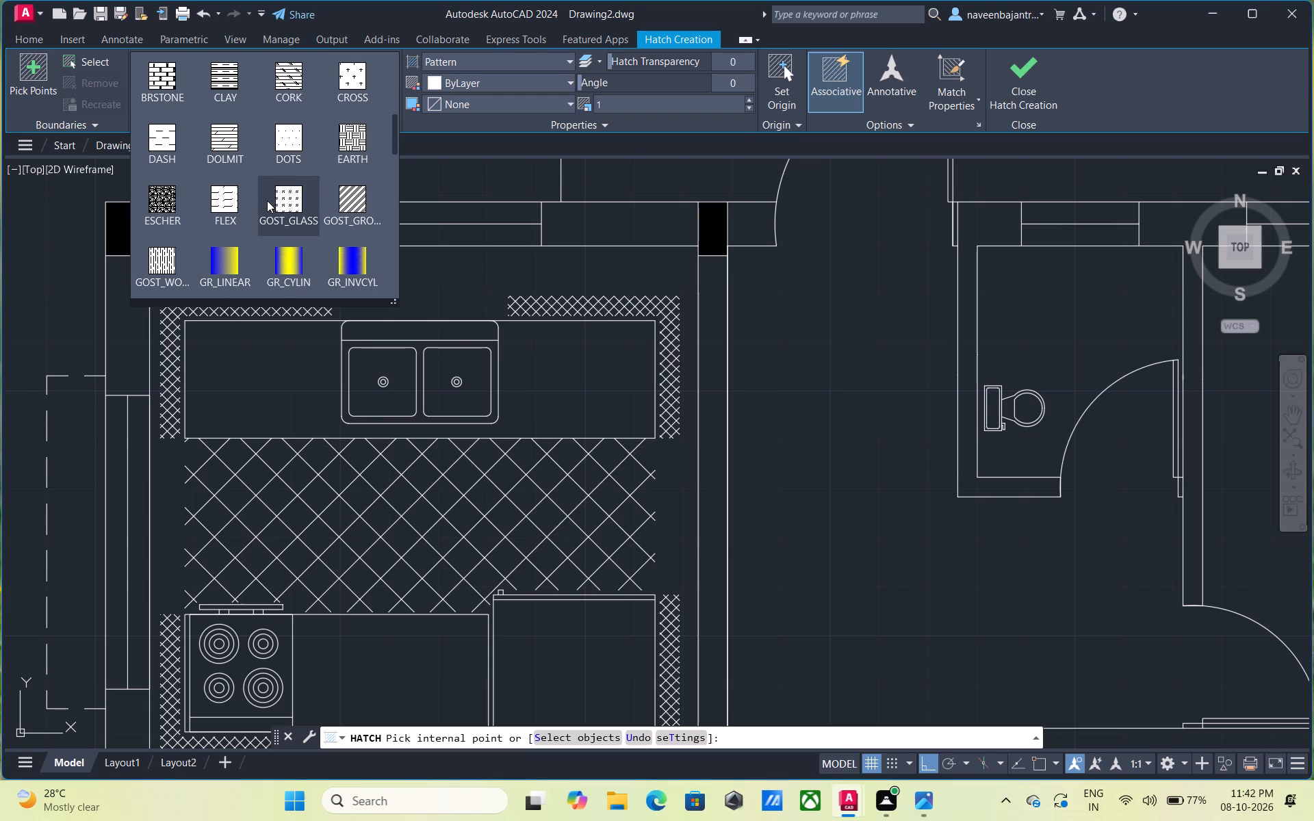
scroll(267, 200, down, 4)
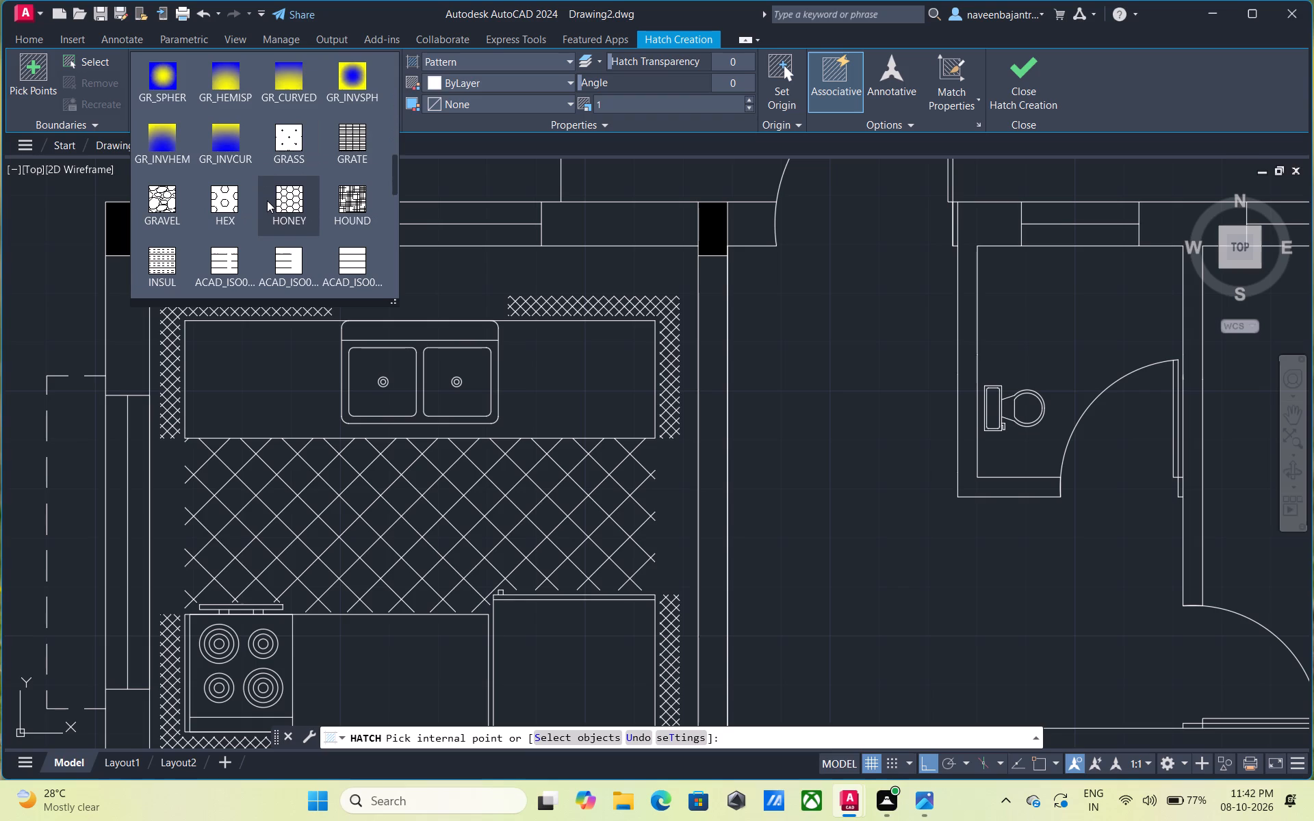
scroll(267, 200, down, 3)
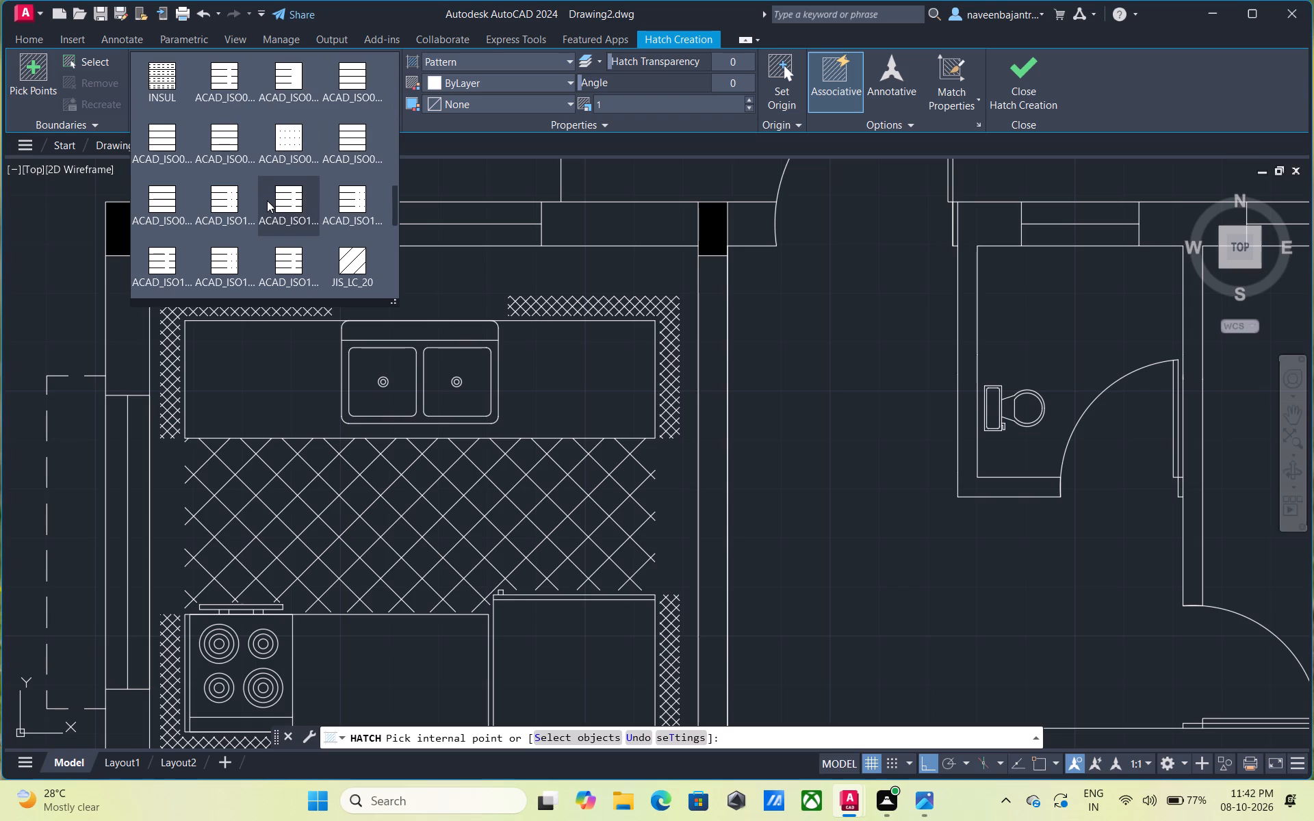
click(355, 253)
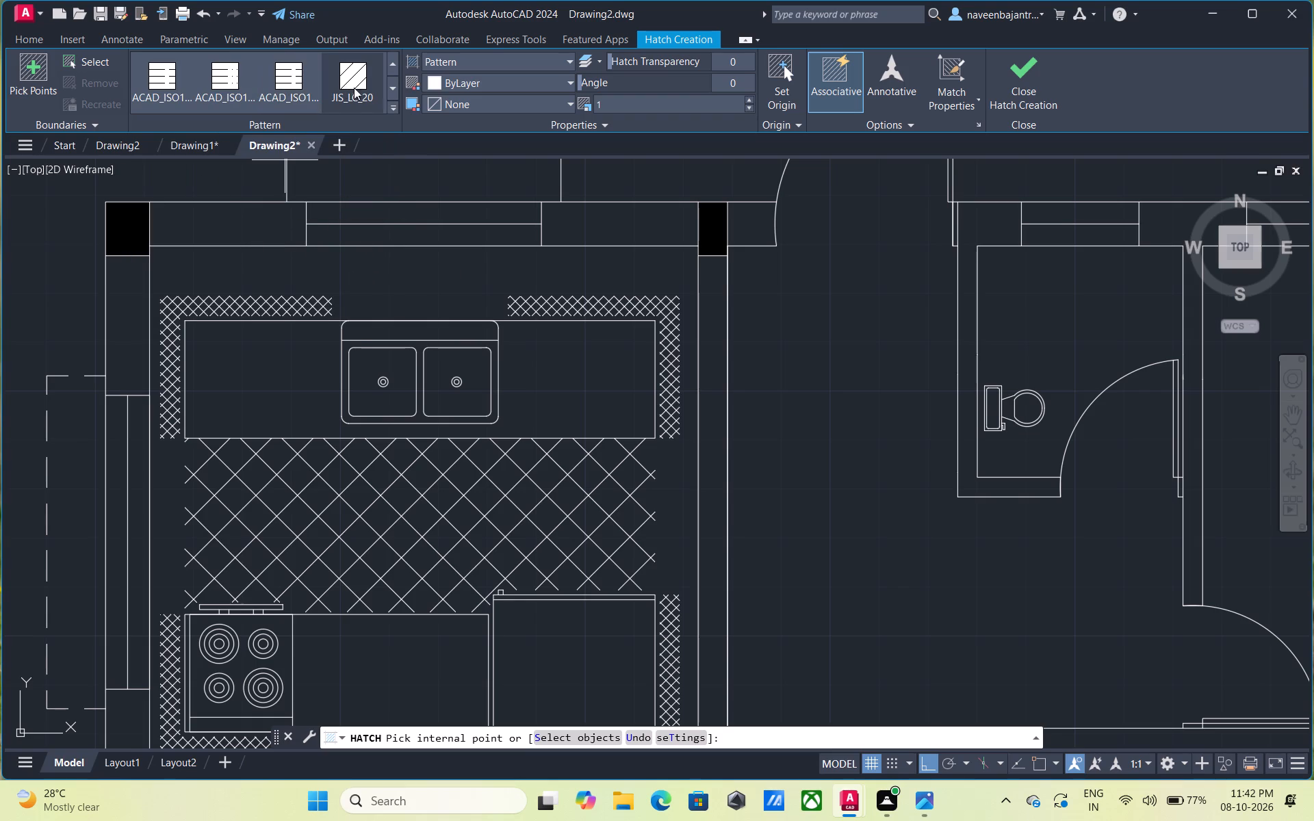
Look through the remaining hatch patterns and set the wall hatch pattern to ANSI33.
click(393, 107)
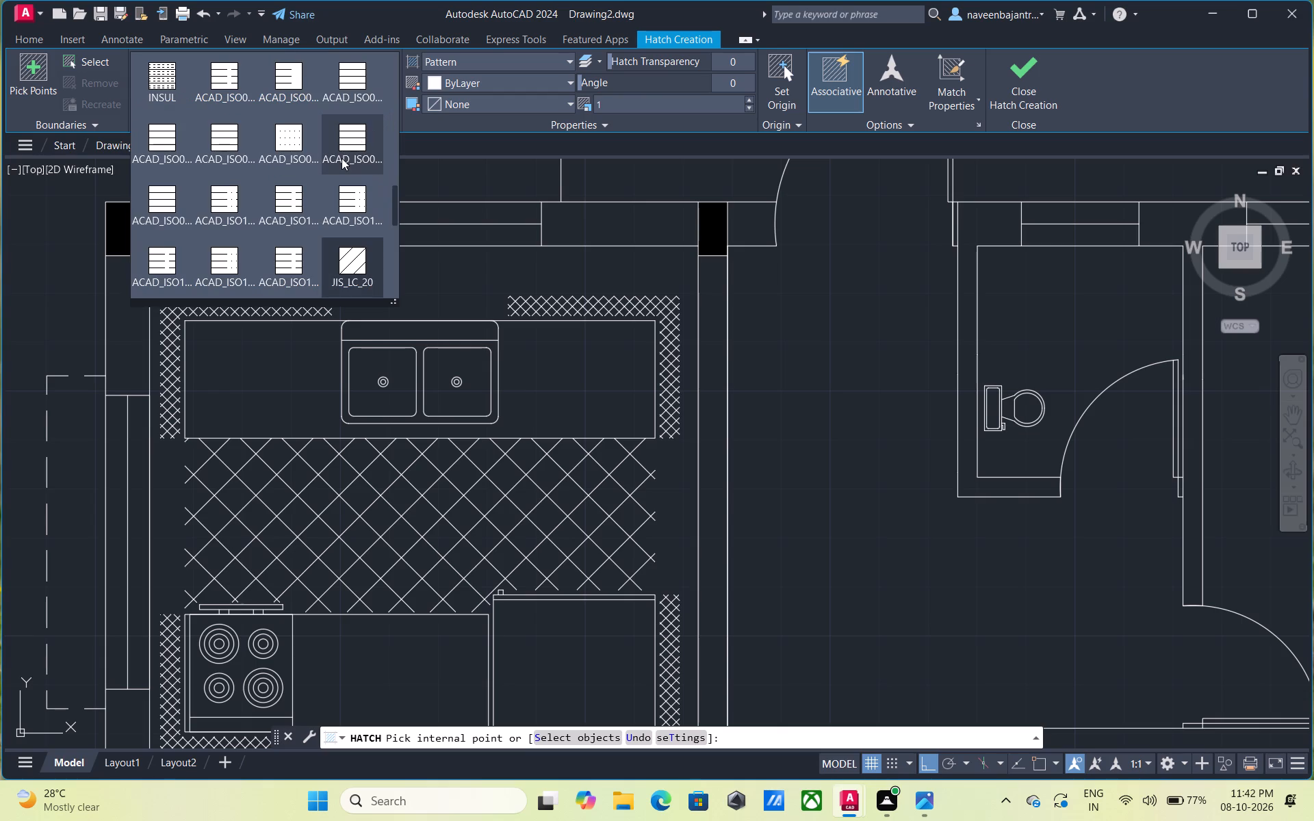
scroll(341, 159, down, 3)
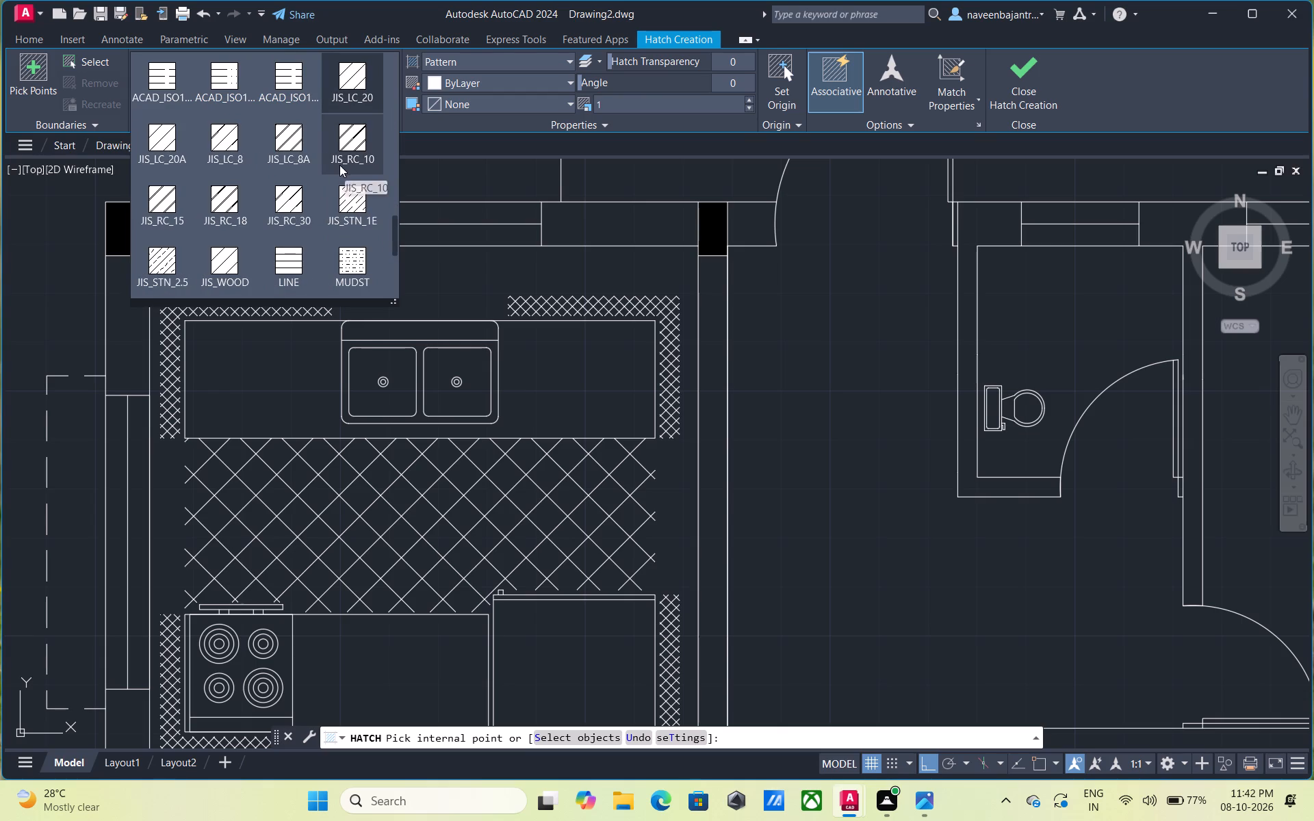
scroll(333, 199, down, 1)
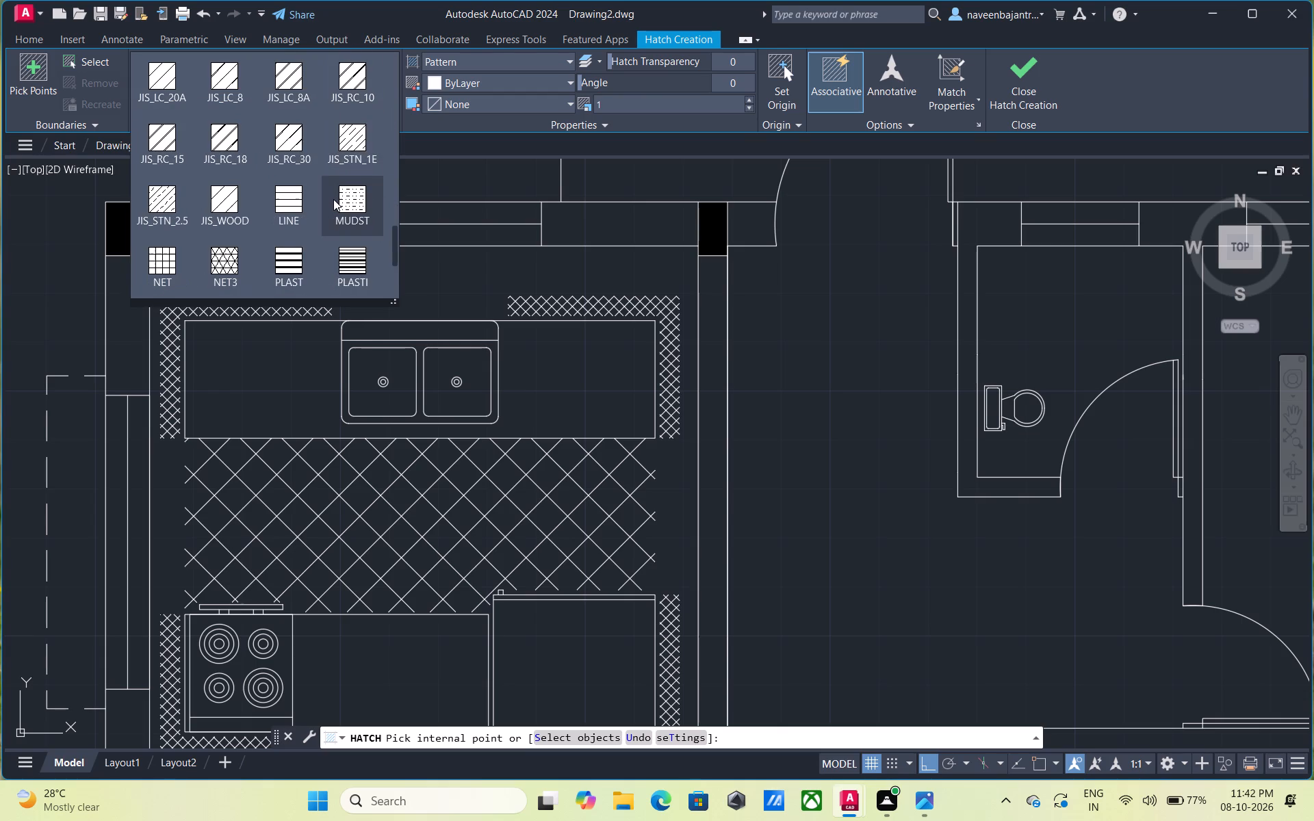
scroll(333, 199, down, 2)
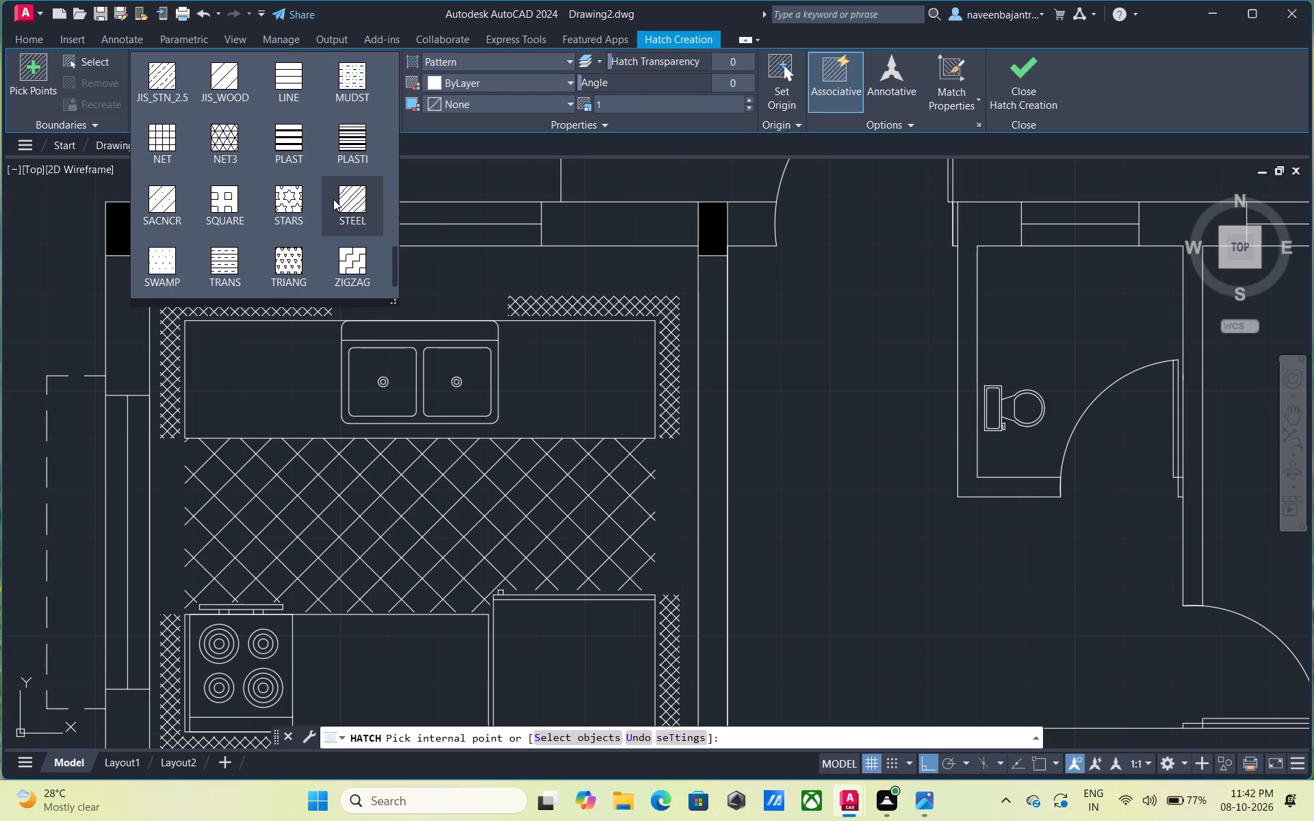
scroll(342, 185, down, 1)
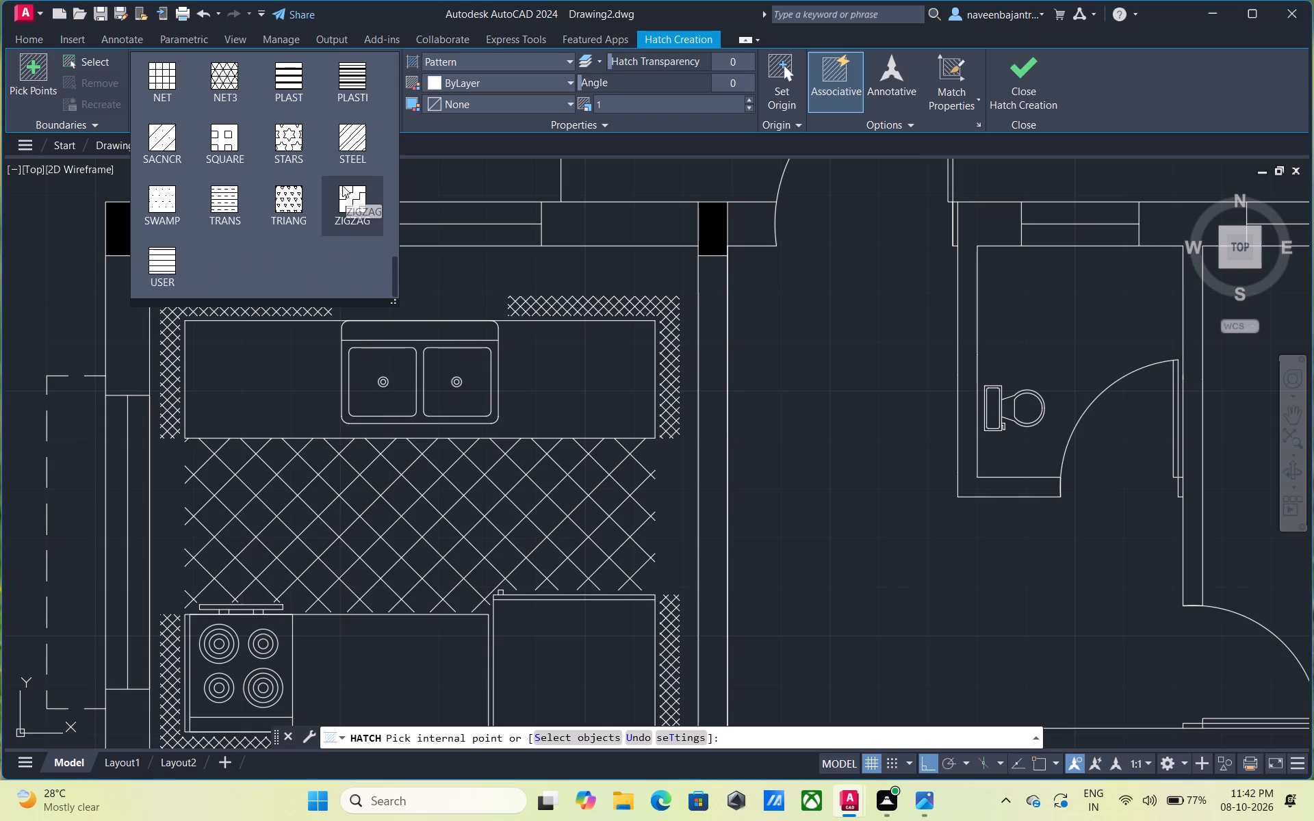
scroll(342, 185, up, 18)
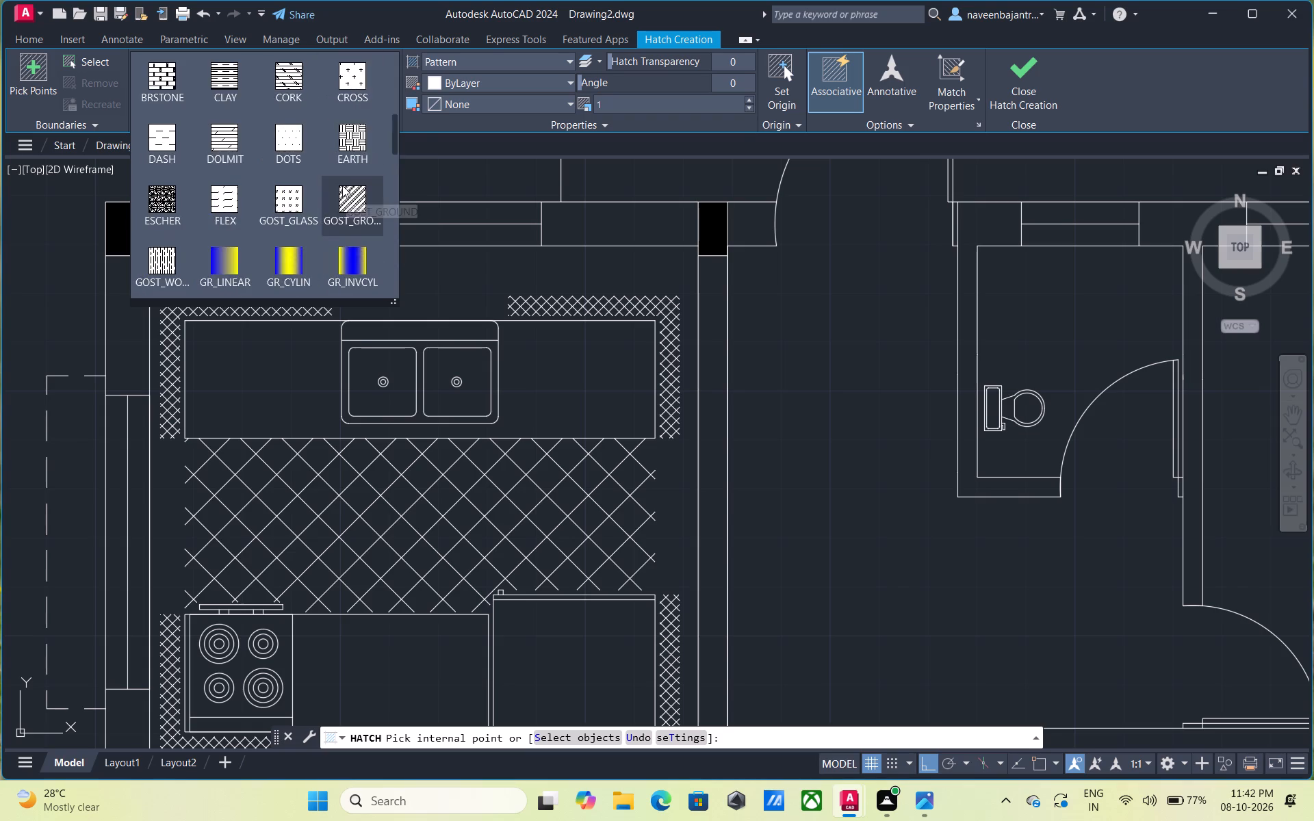
scroll(342, 185, up, 10)
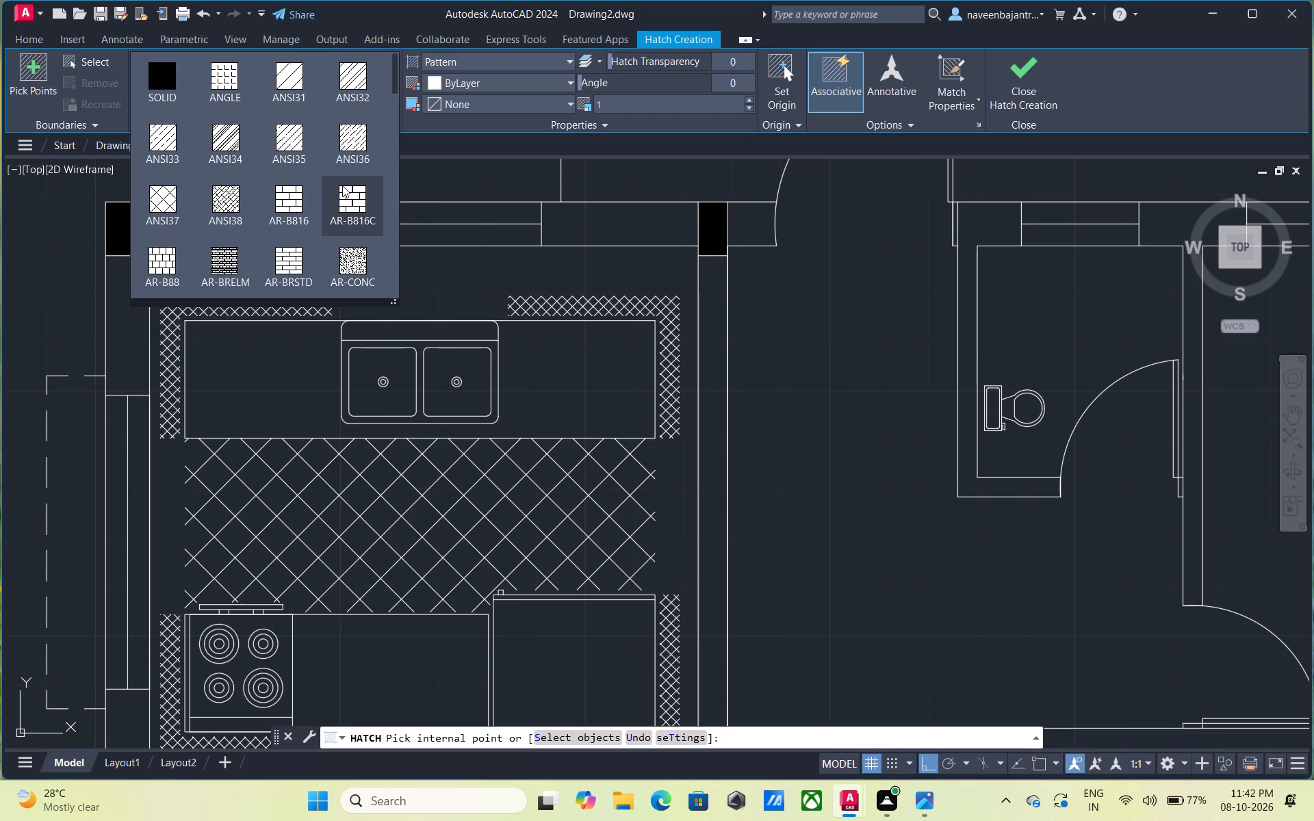
scroll(342, 185, up, 1)
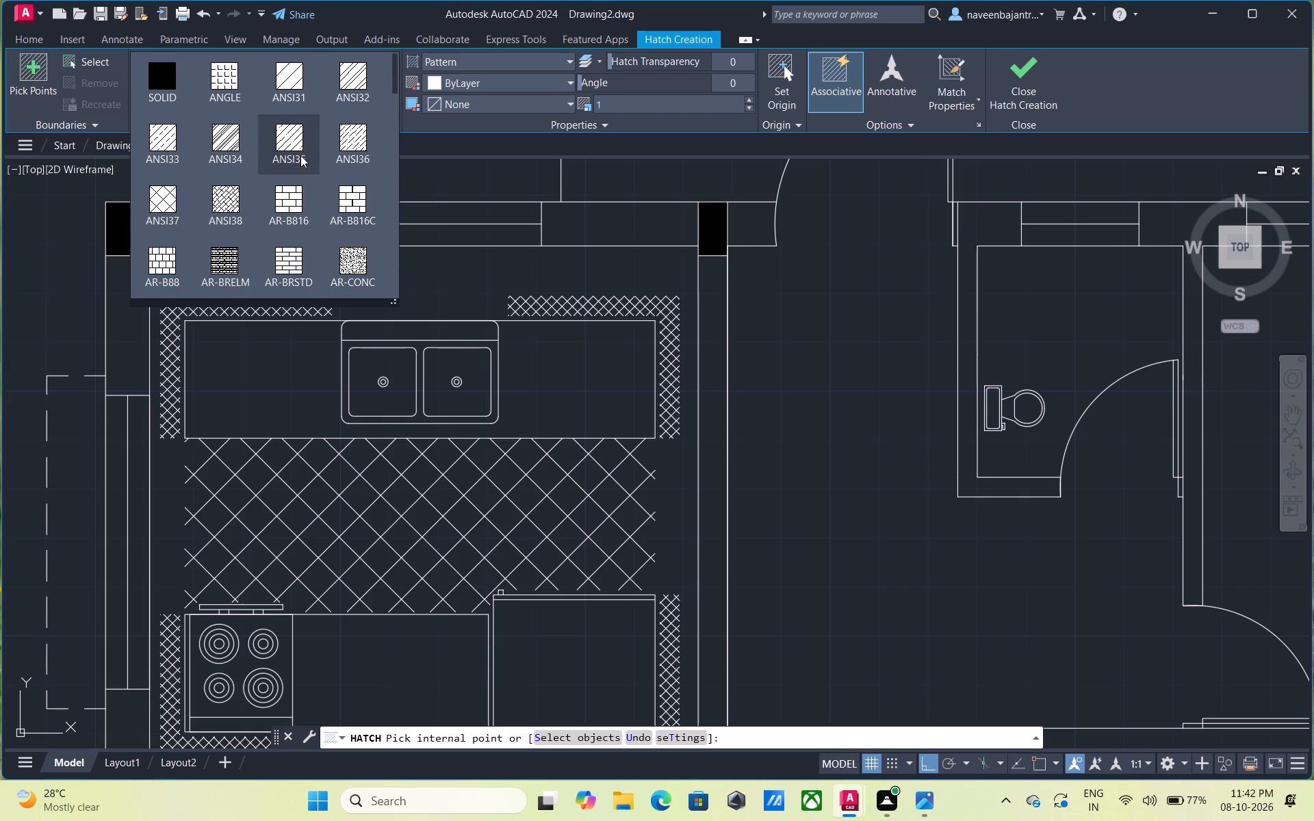
click(168, 146)
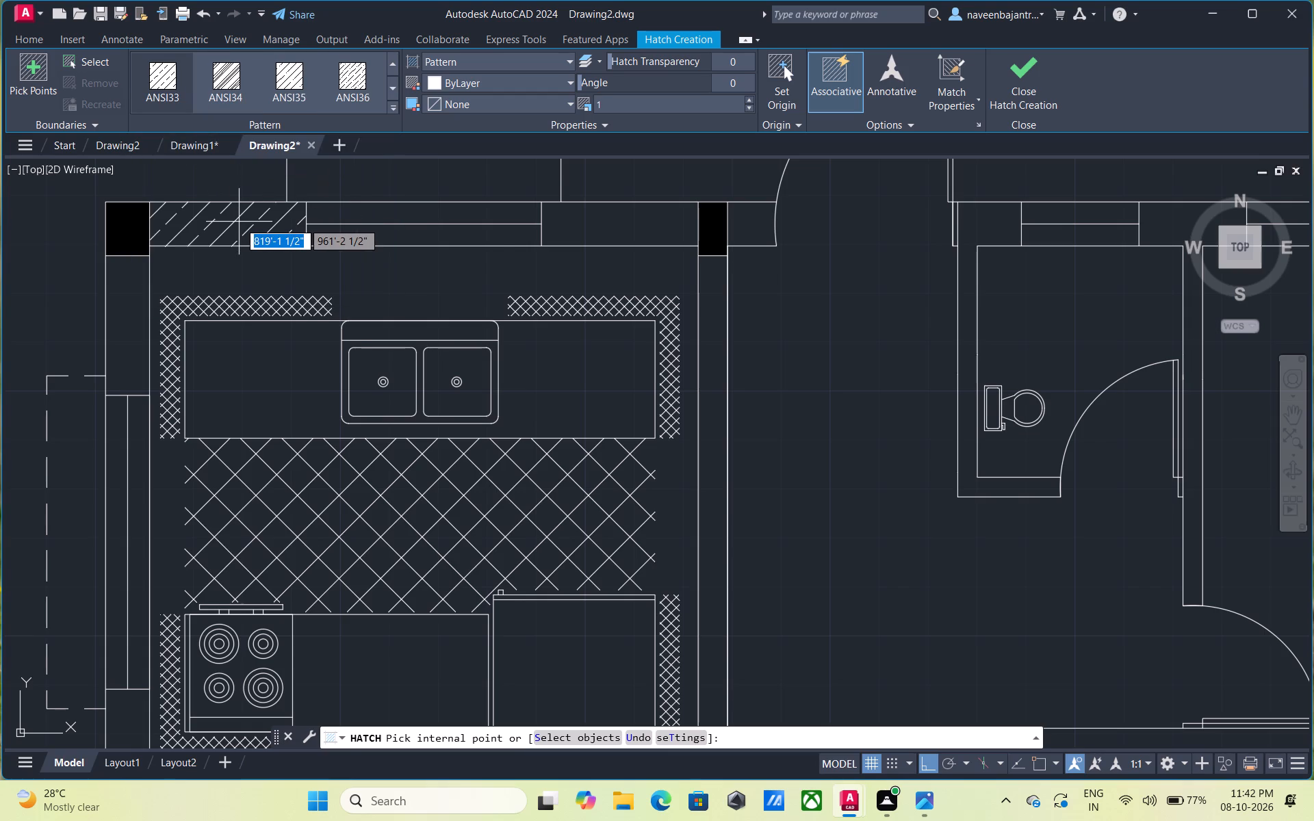
Hatch the kitchen's two north wall segments, its east wall and the short wall piece beside the north door with ANSI33.
click(239, 222)
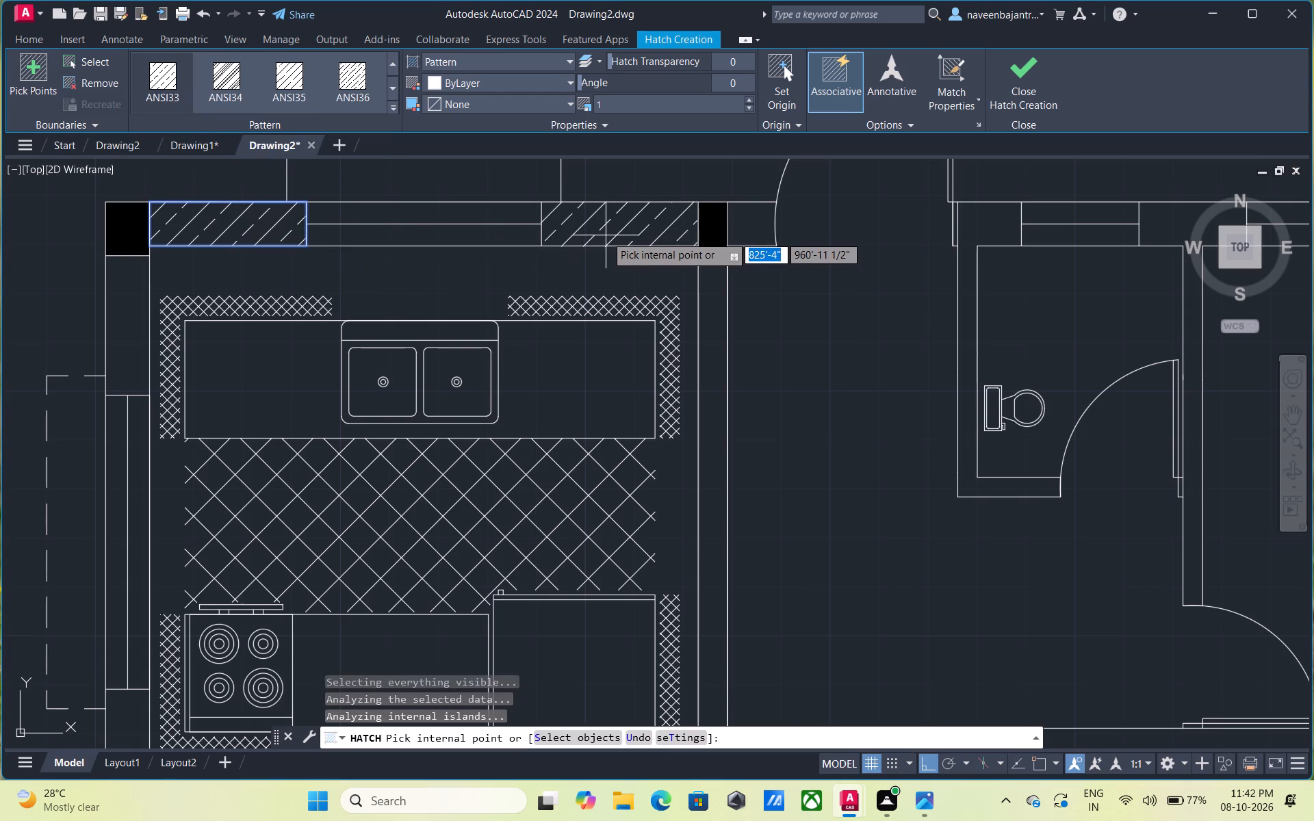
click(606, 235)
scroll(606, 235, down, 1)
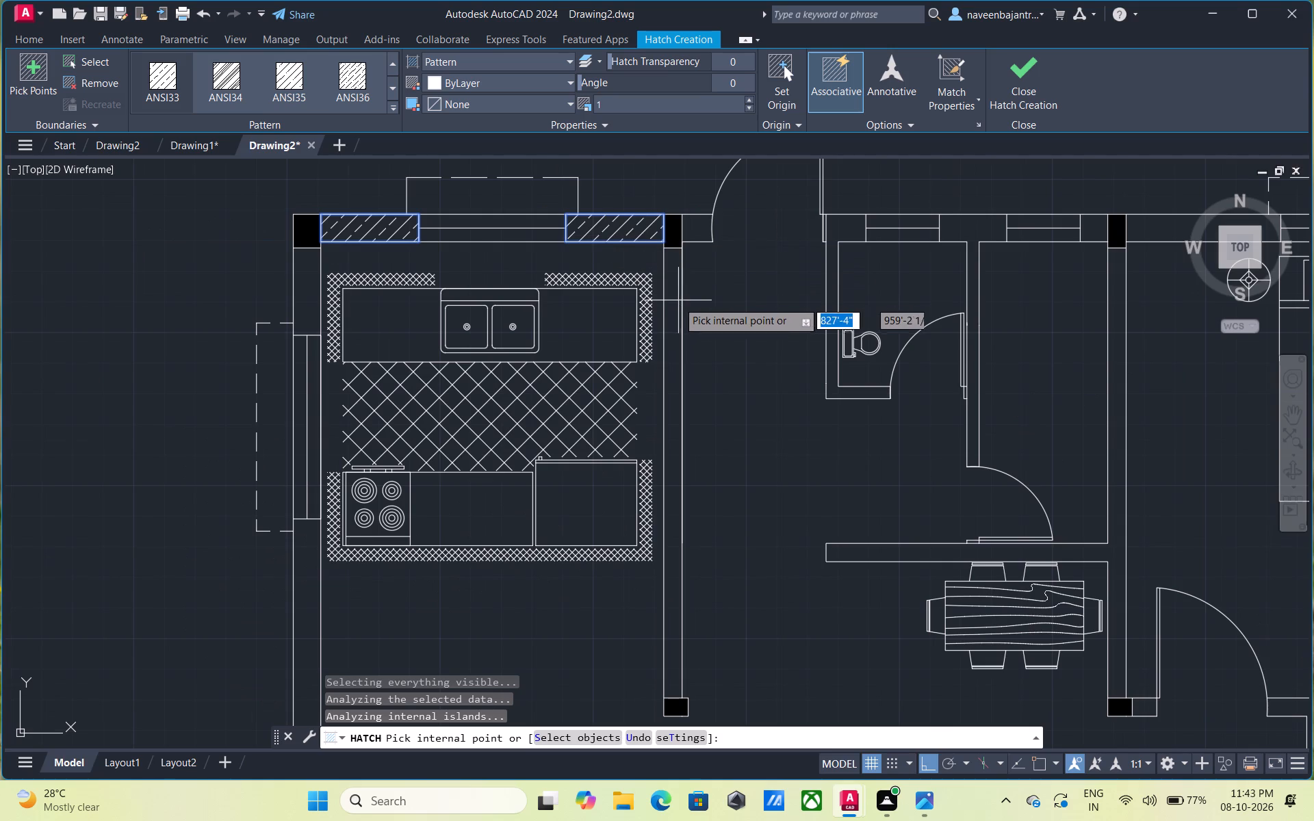
click(671, 310)
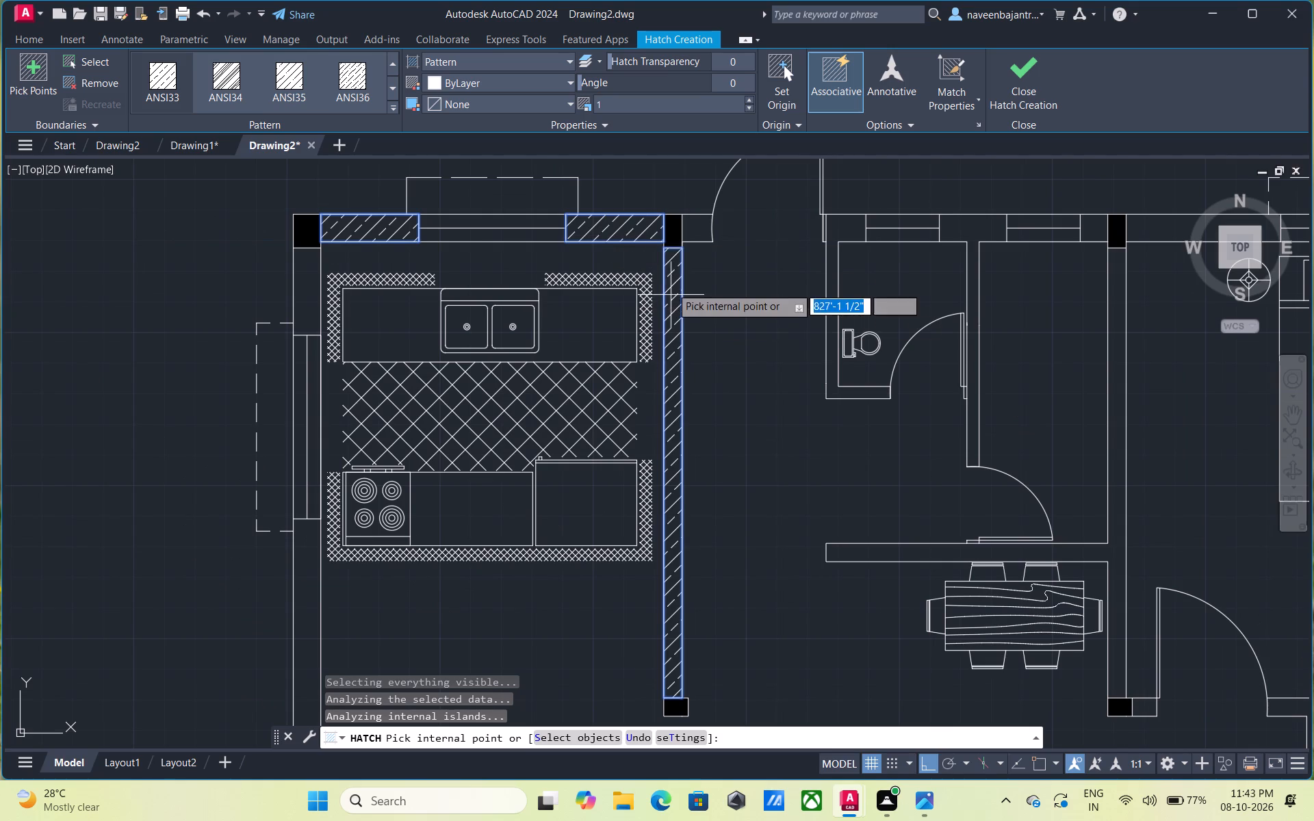
click(691, 233)
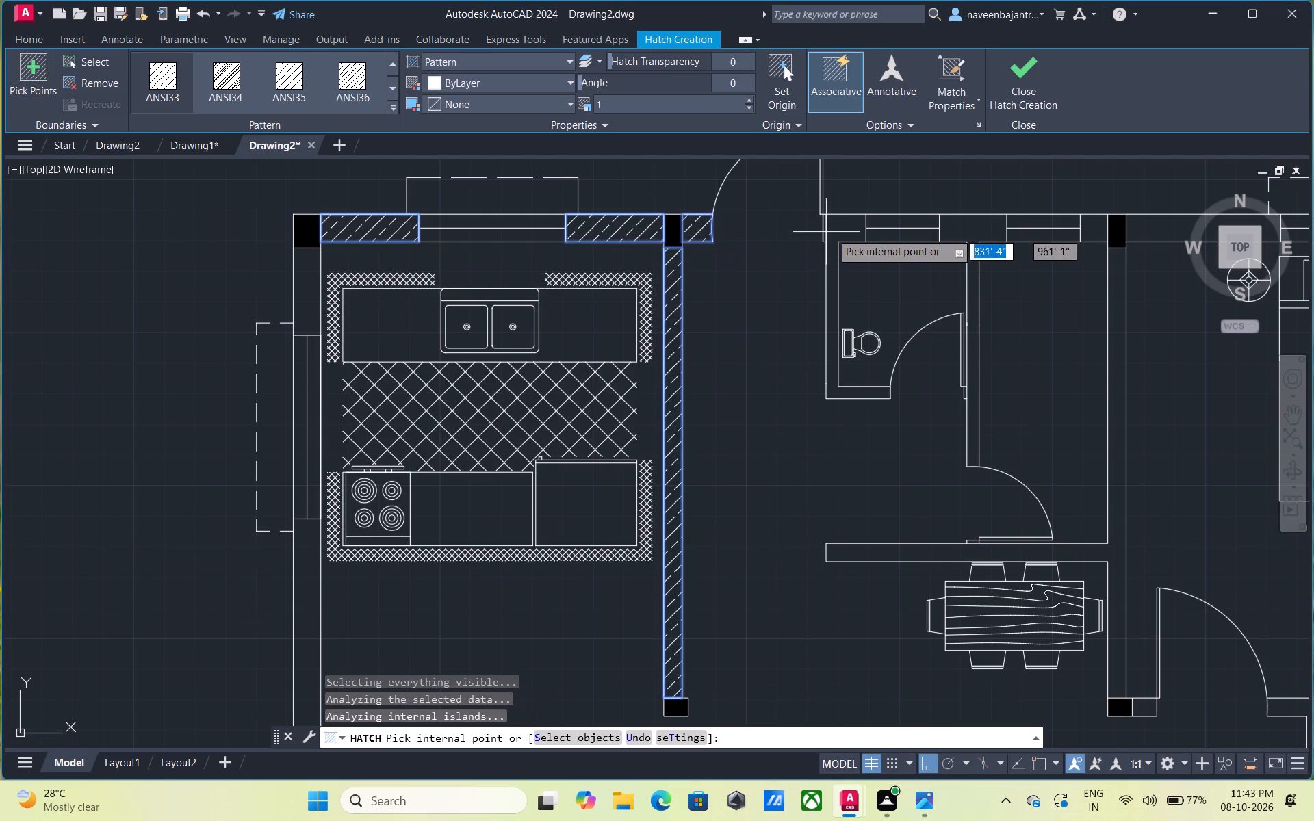
Hatch the toilet walls, the adjoining north wall pieces, the wall above the dining table and the north bedroom's west and northwest walls.
scroll(845, 229, down, 1)
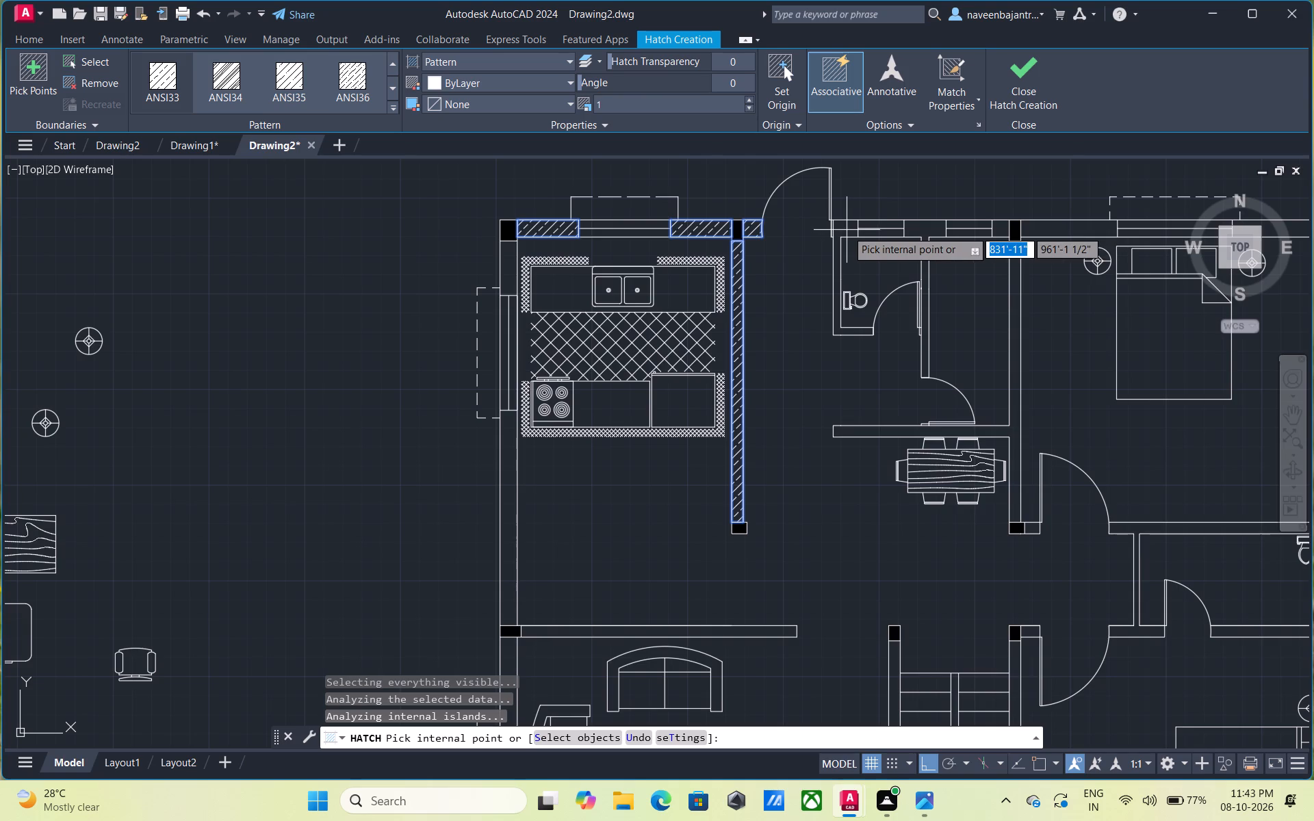
scroll(847, 230, up, 3)
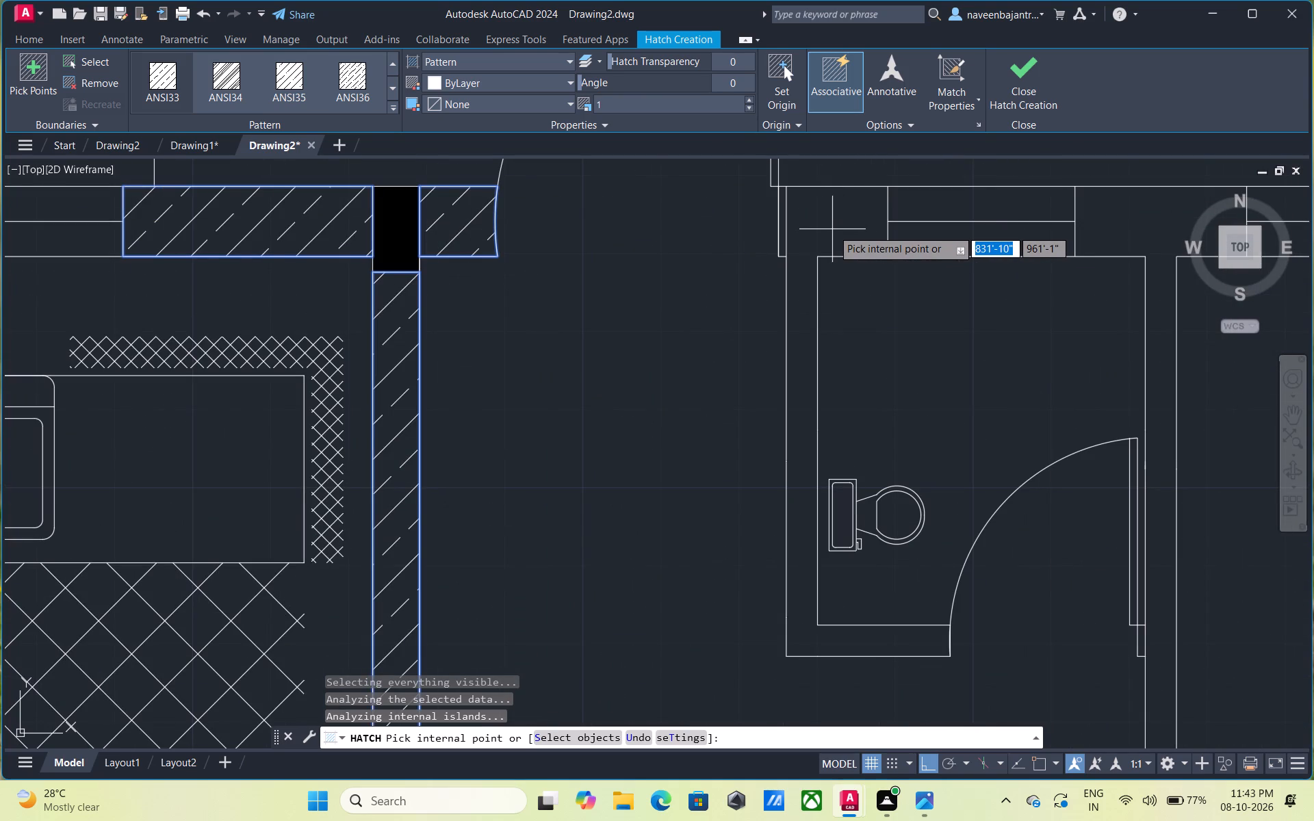
middle_drag(832, 229, 489, 289)
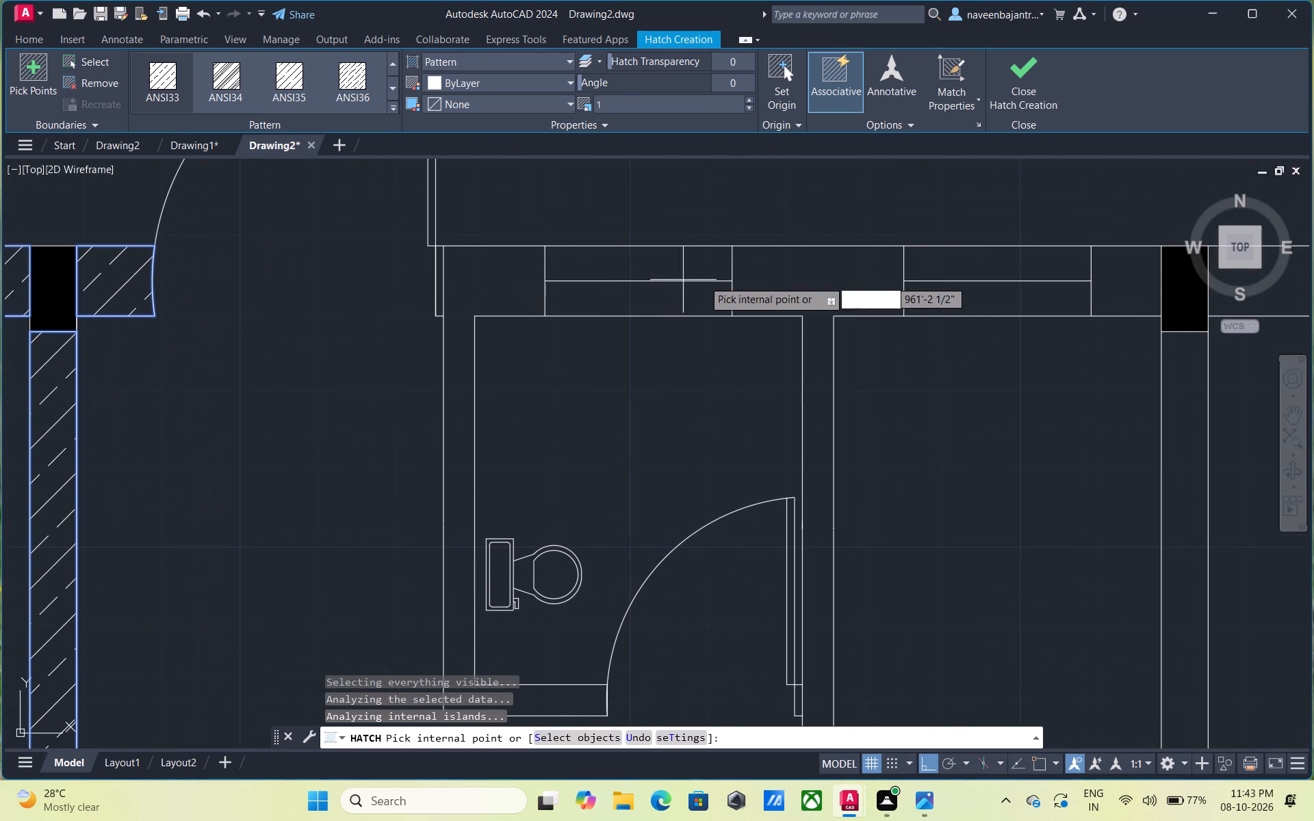
click(827, 283)
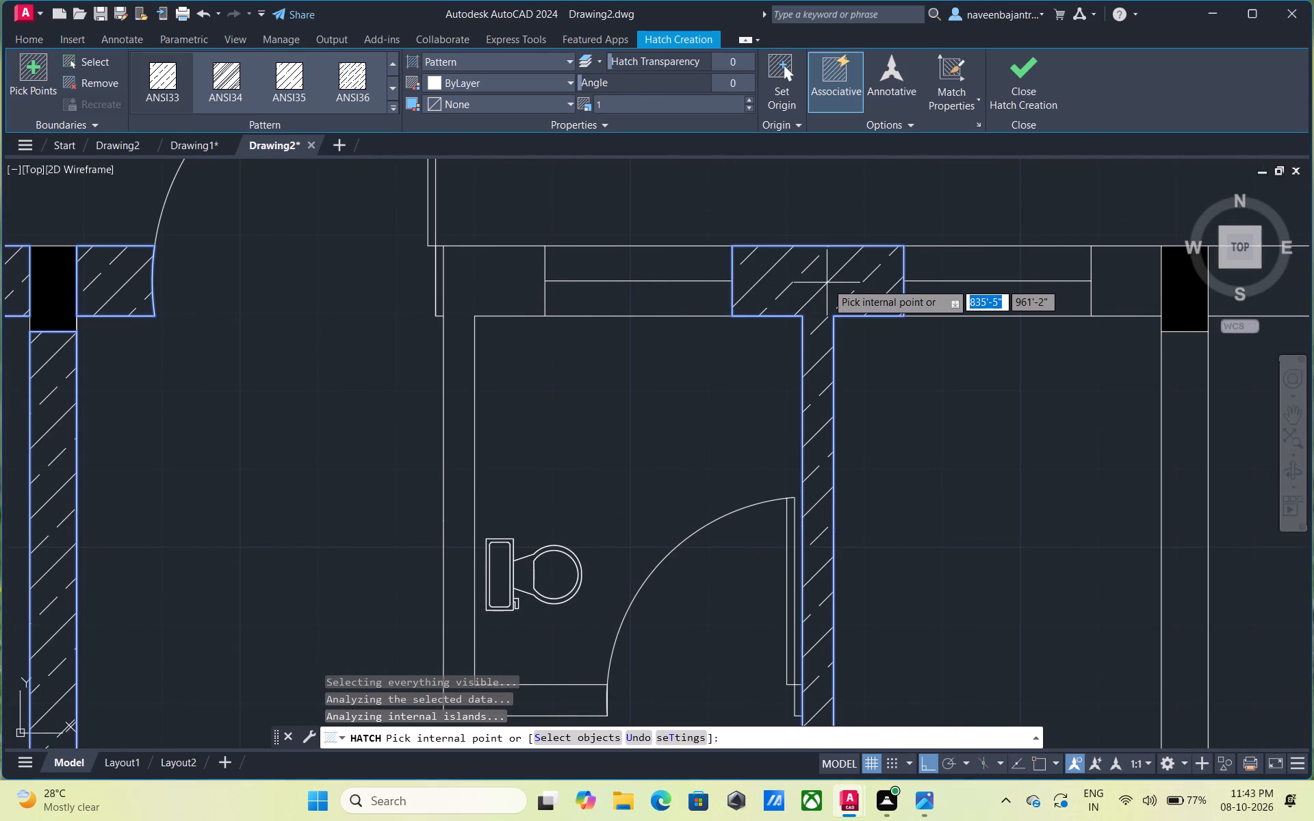
scroll(827, 283, down, 2)
scroll(890, 337, down, 1)
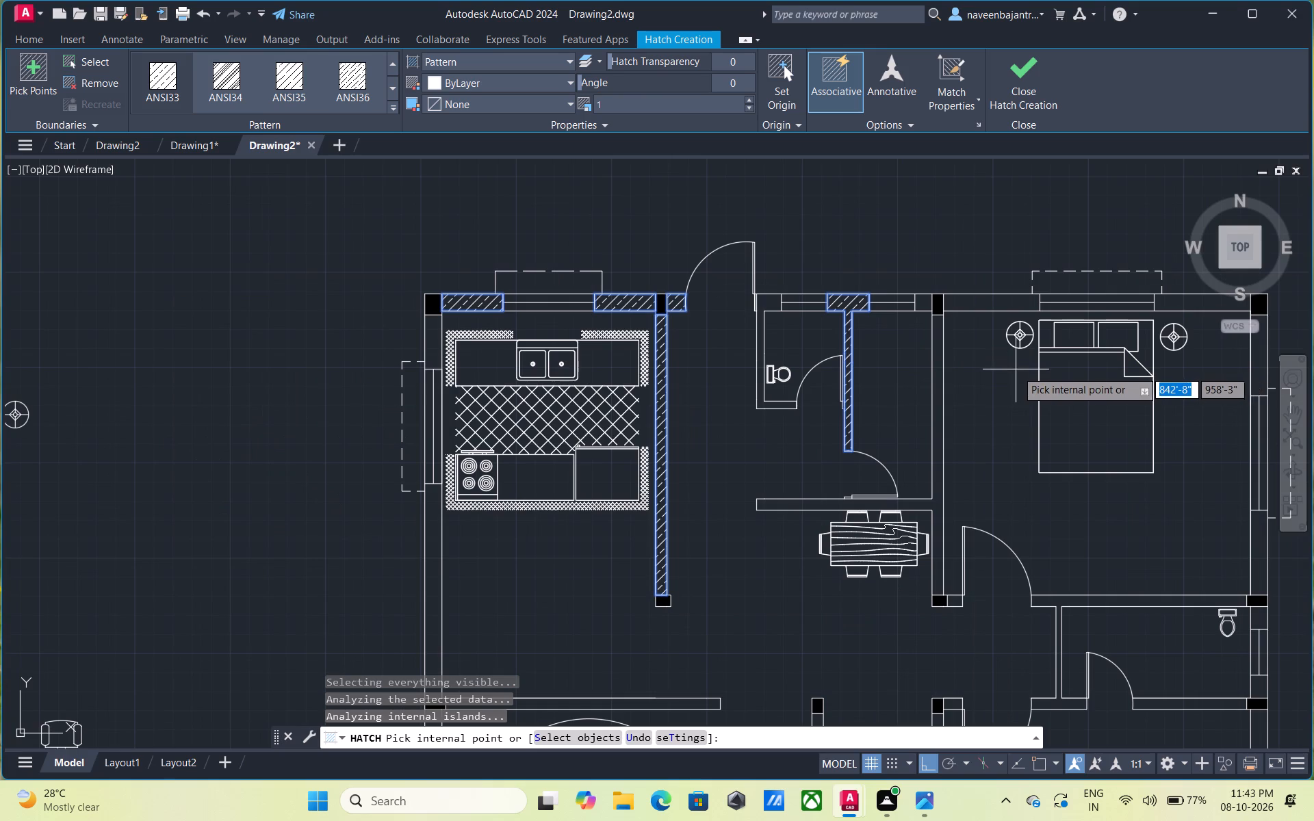
scroll(959, 356, up, 4)
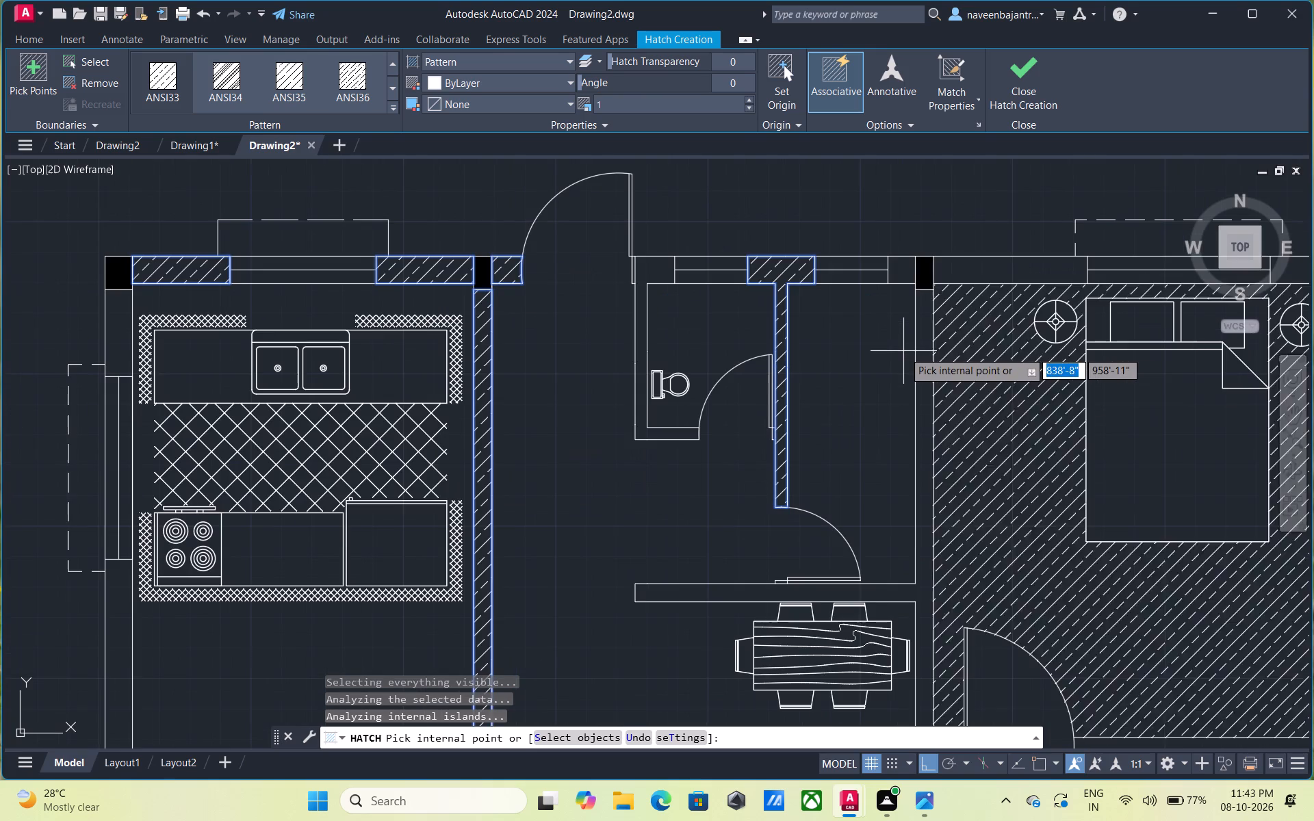
click(907, 274)
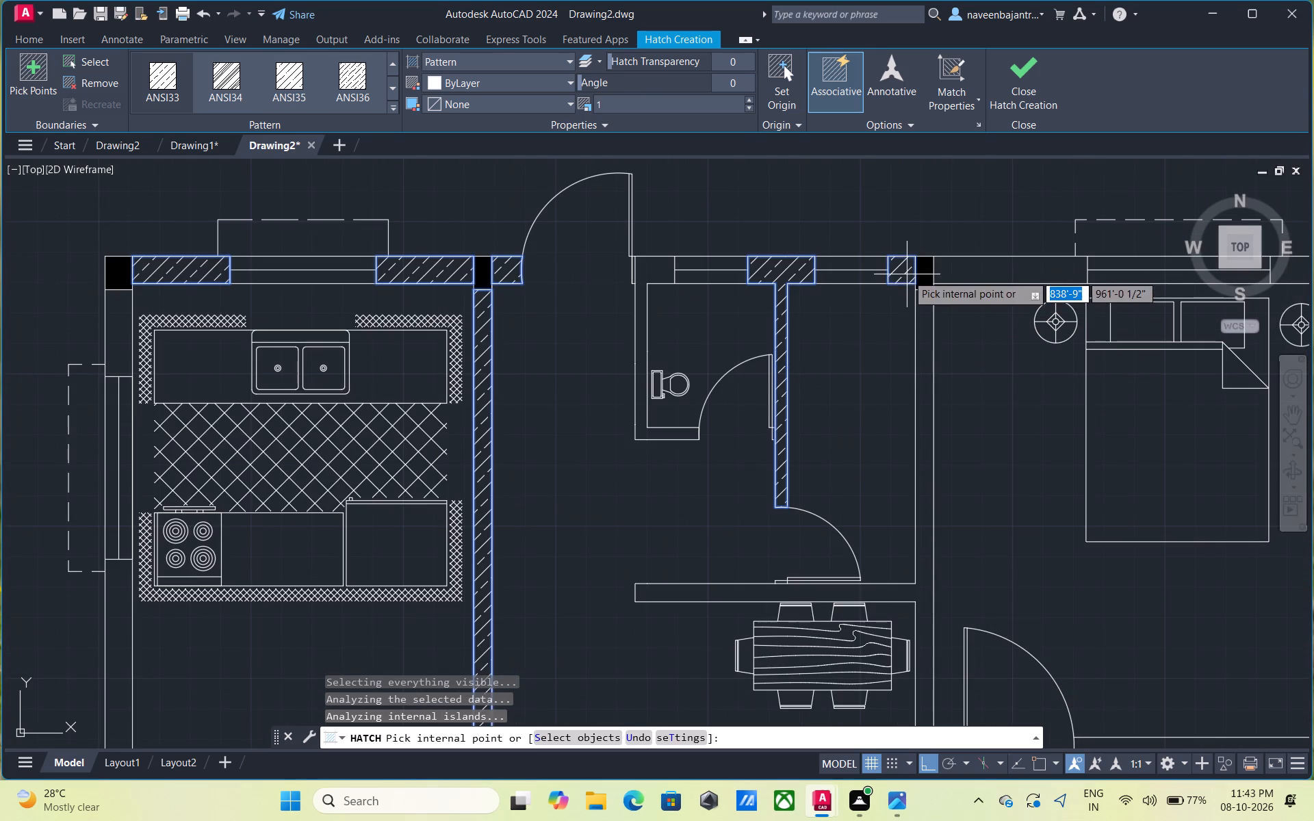
click(927, 340)
click(973, 276)
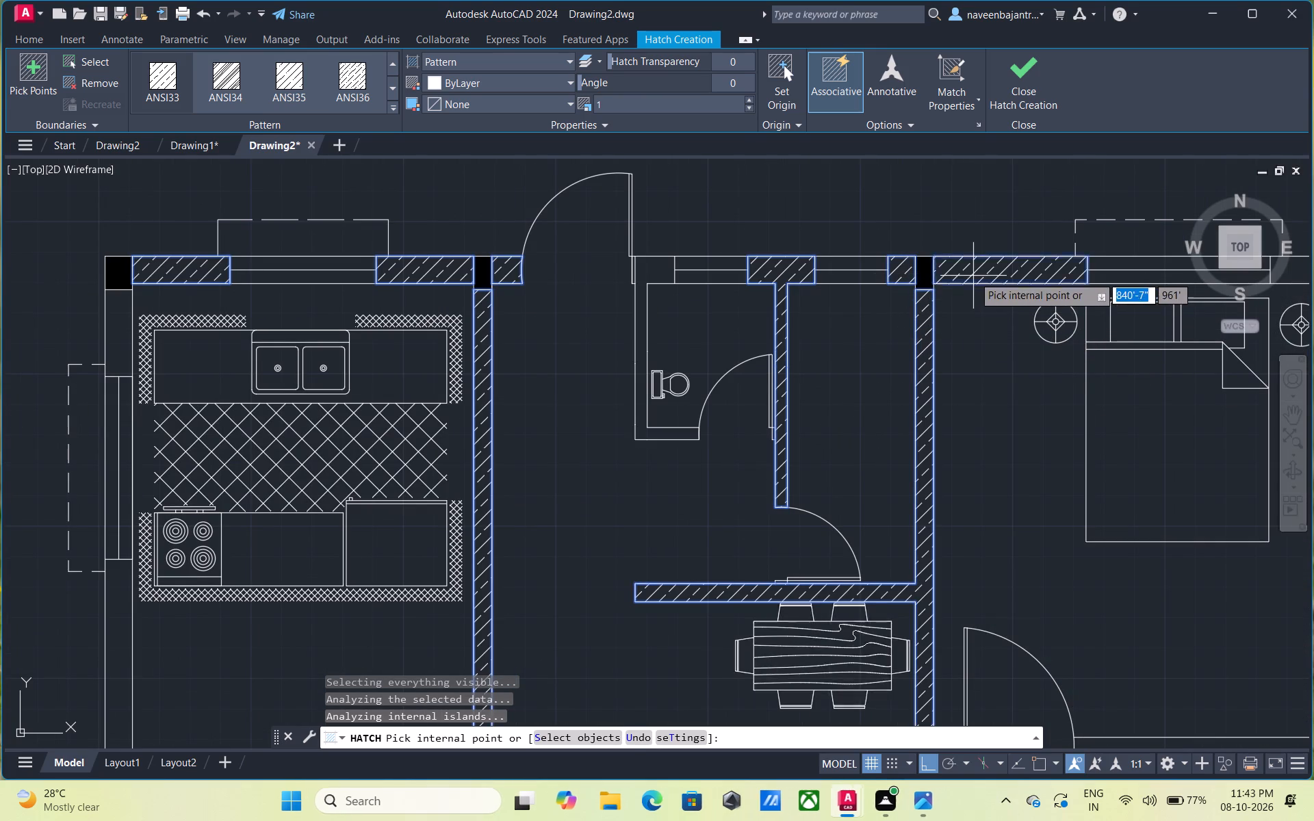
scroll(653, 361, up, 2)
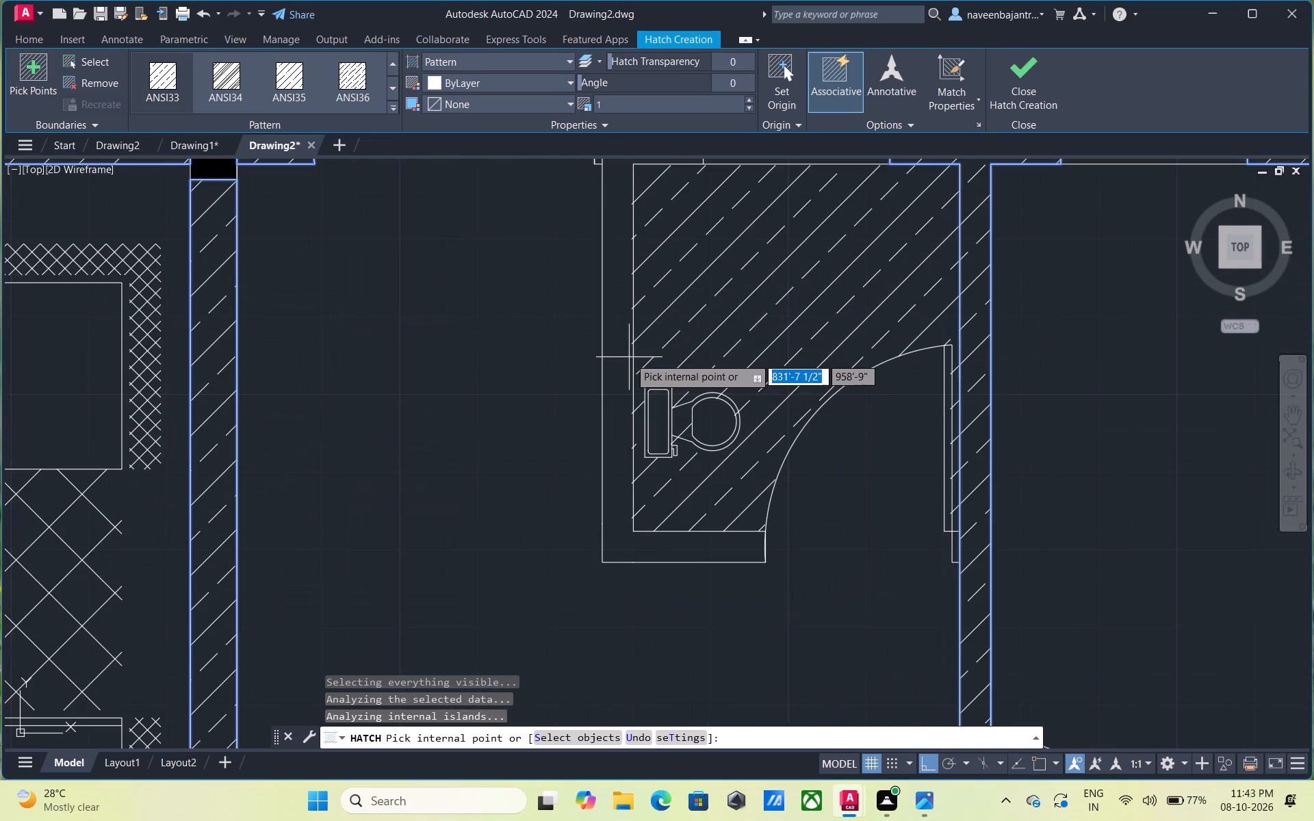
click(626, 357)
Hatch the north bedroom's remaining north wall, both east wall segments, its south wall and the short stub beside its door.
scroll(626, 357, down, 3)
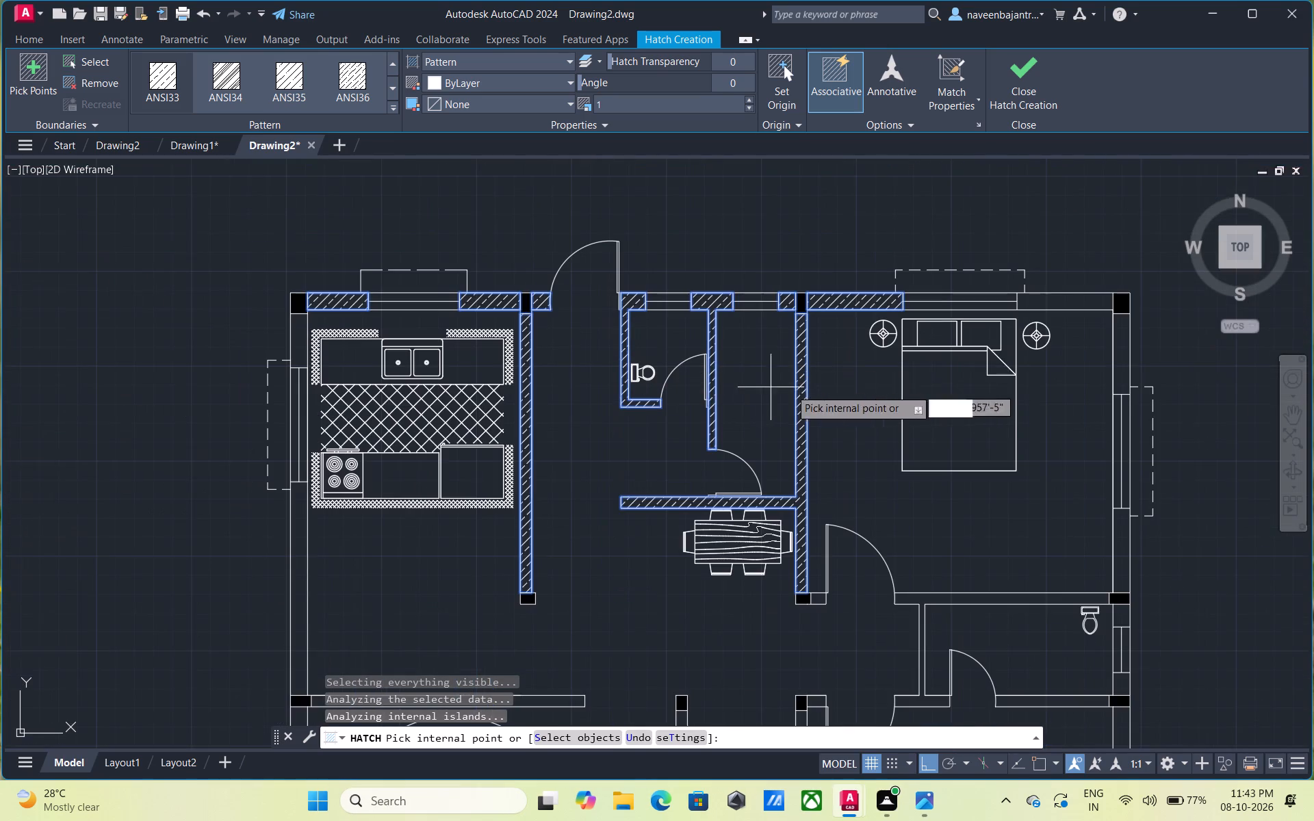
click(1064, 304)
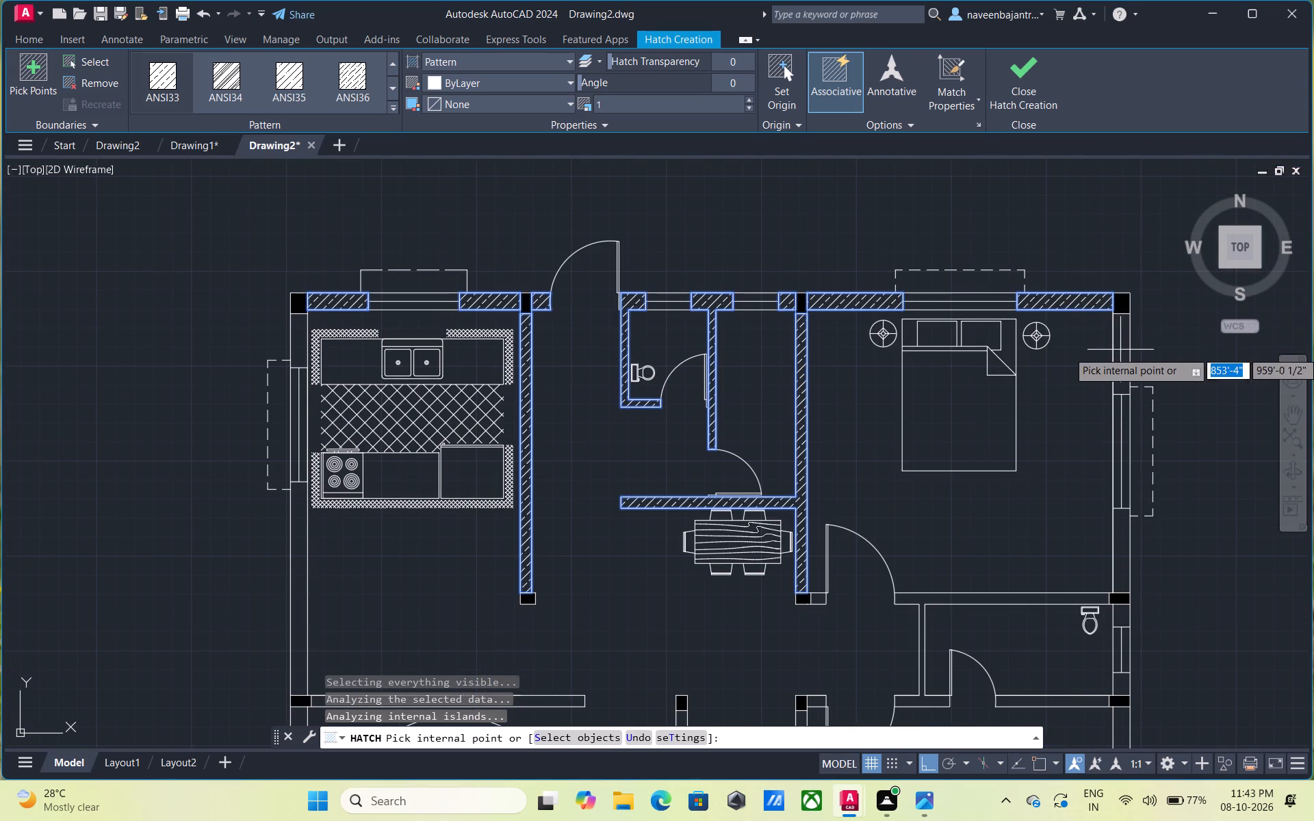
click(1122, 351)
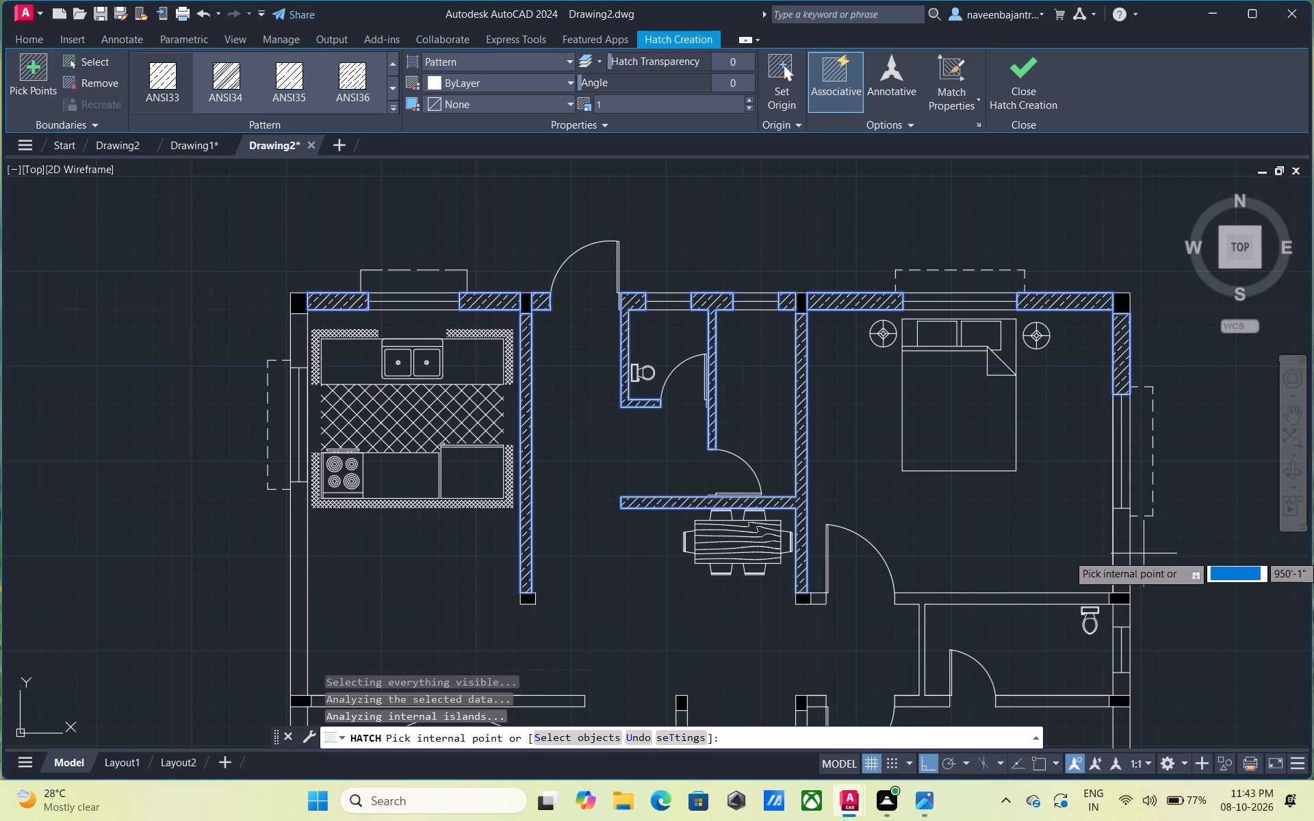
click(1124, 556)
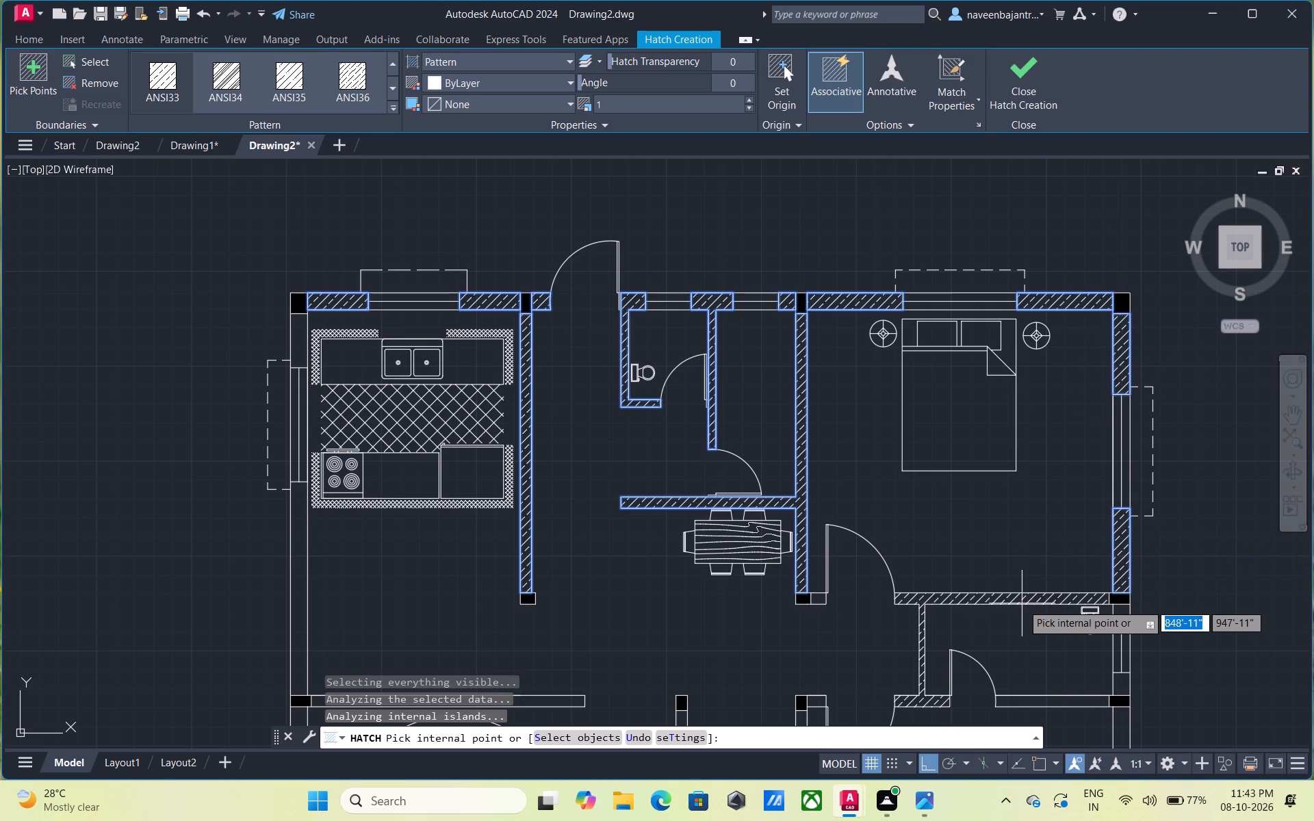
click(1022, 603)
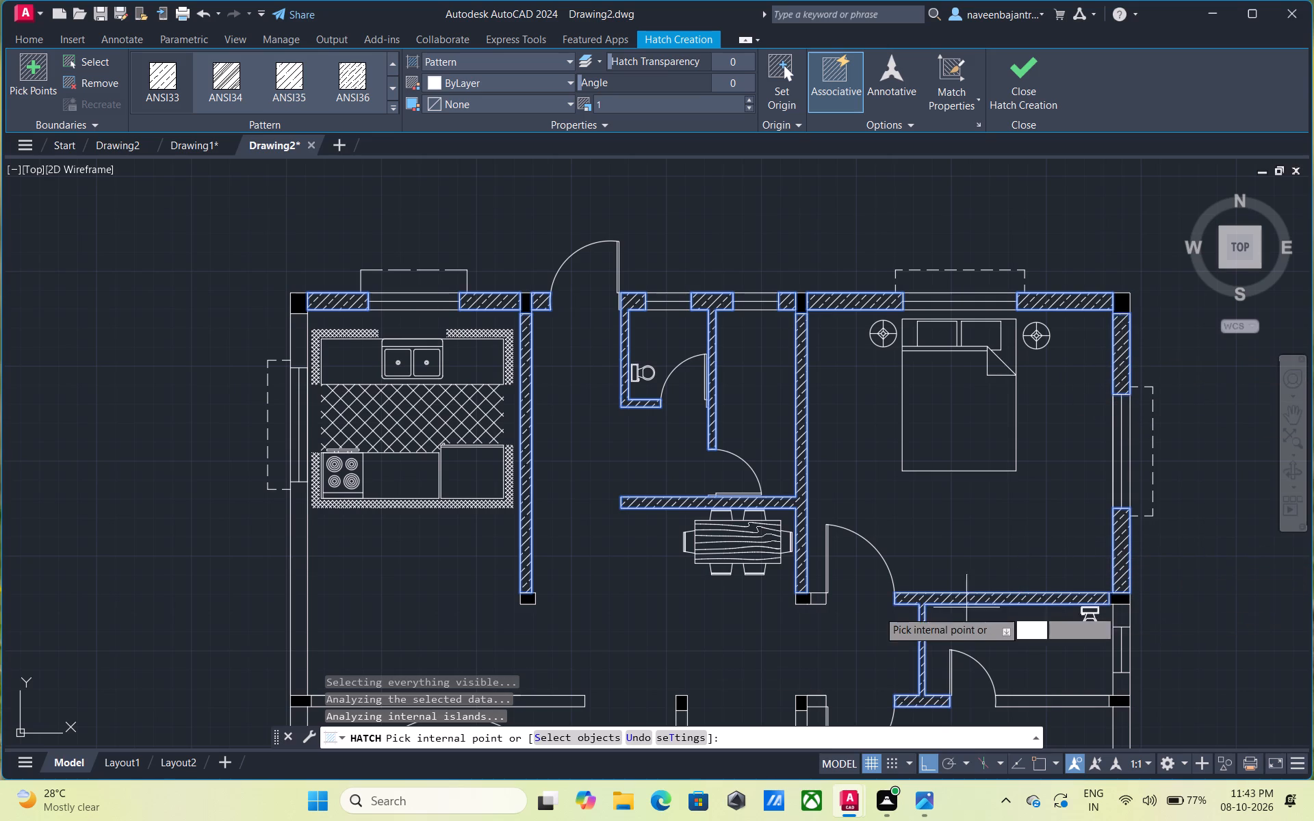
scroll(818, 610, up, 3)
click(814, 571)
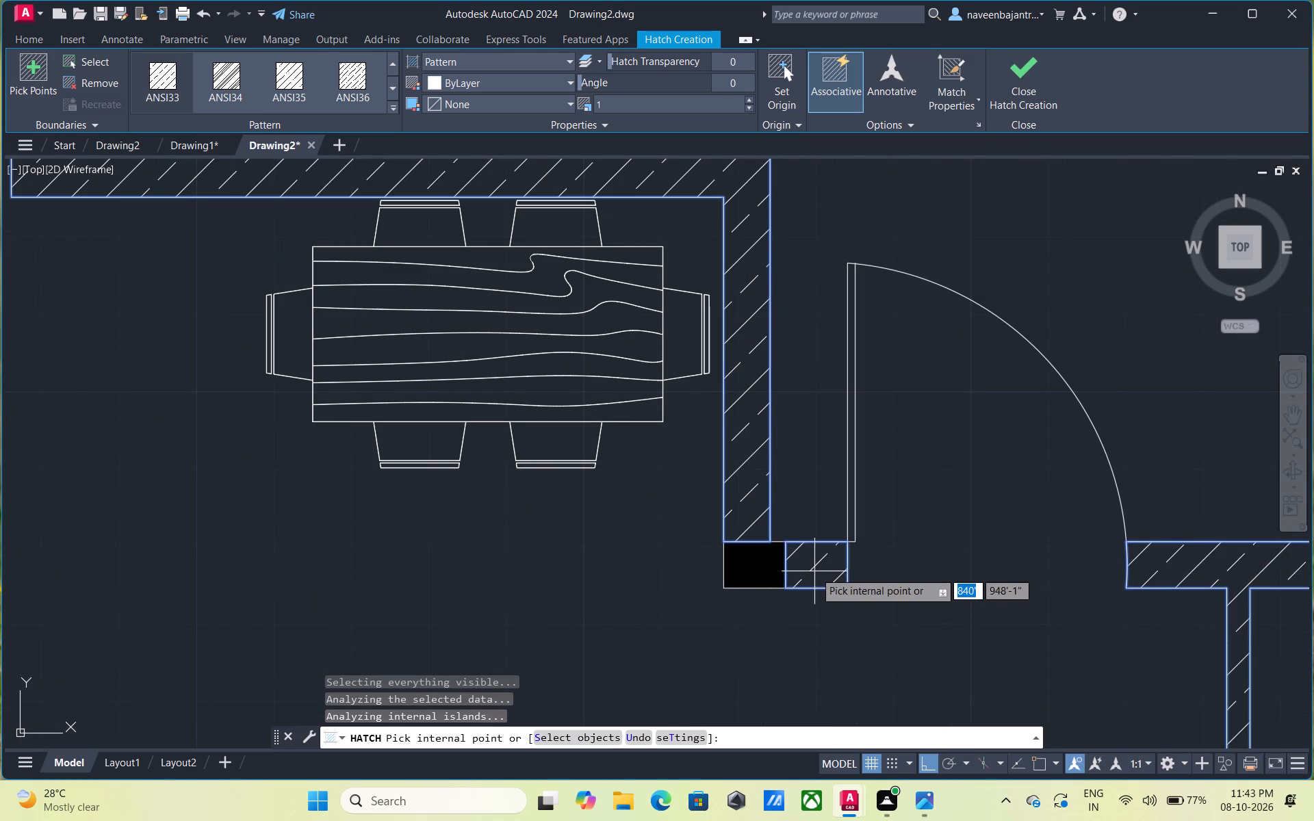
Hatch the attached bathroom's east wall pieces and south wall, plus the south bedroom's east wall above its window, and end the hatch.
scroll(814, 571, down, 3)
scroll(908, 596, down, 1)
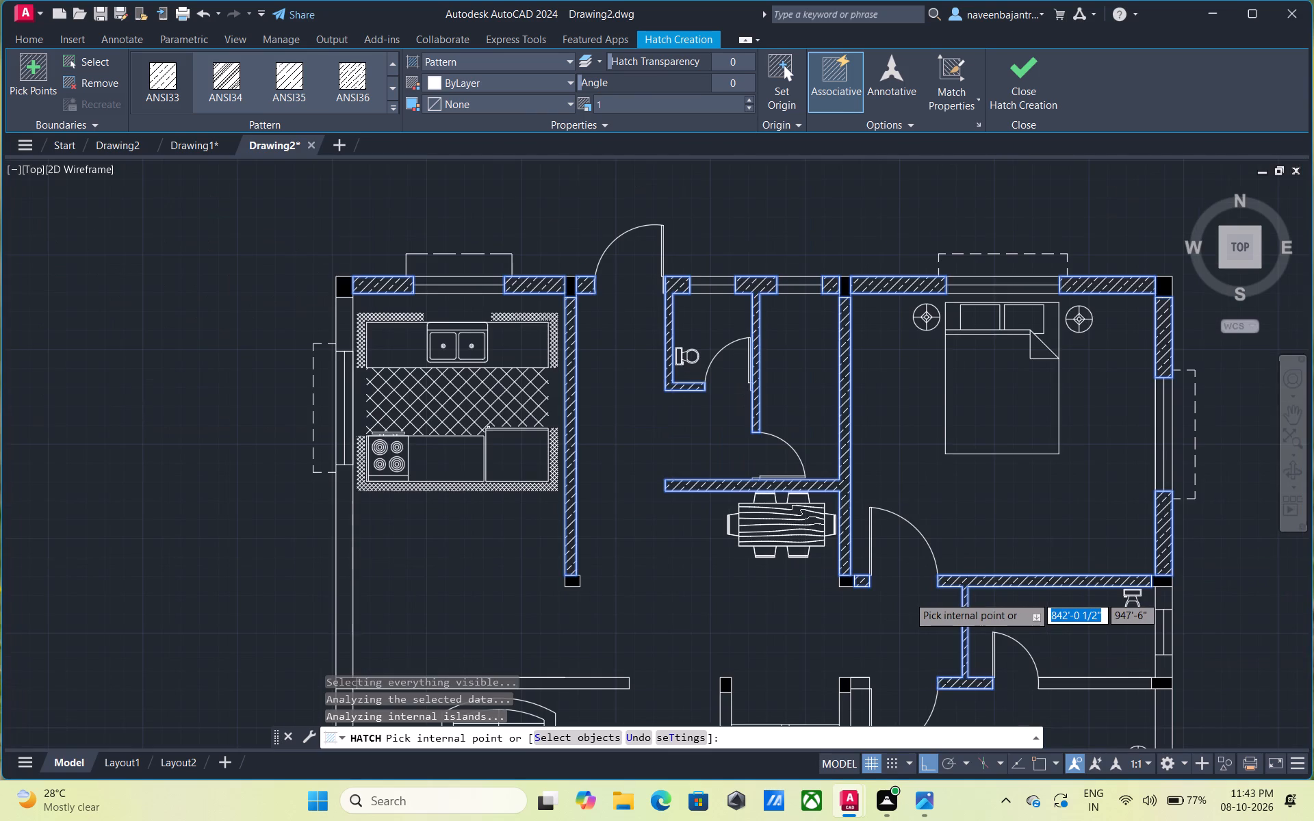
middle_drag(908, 596, 649, 352)
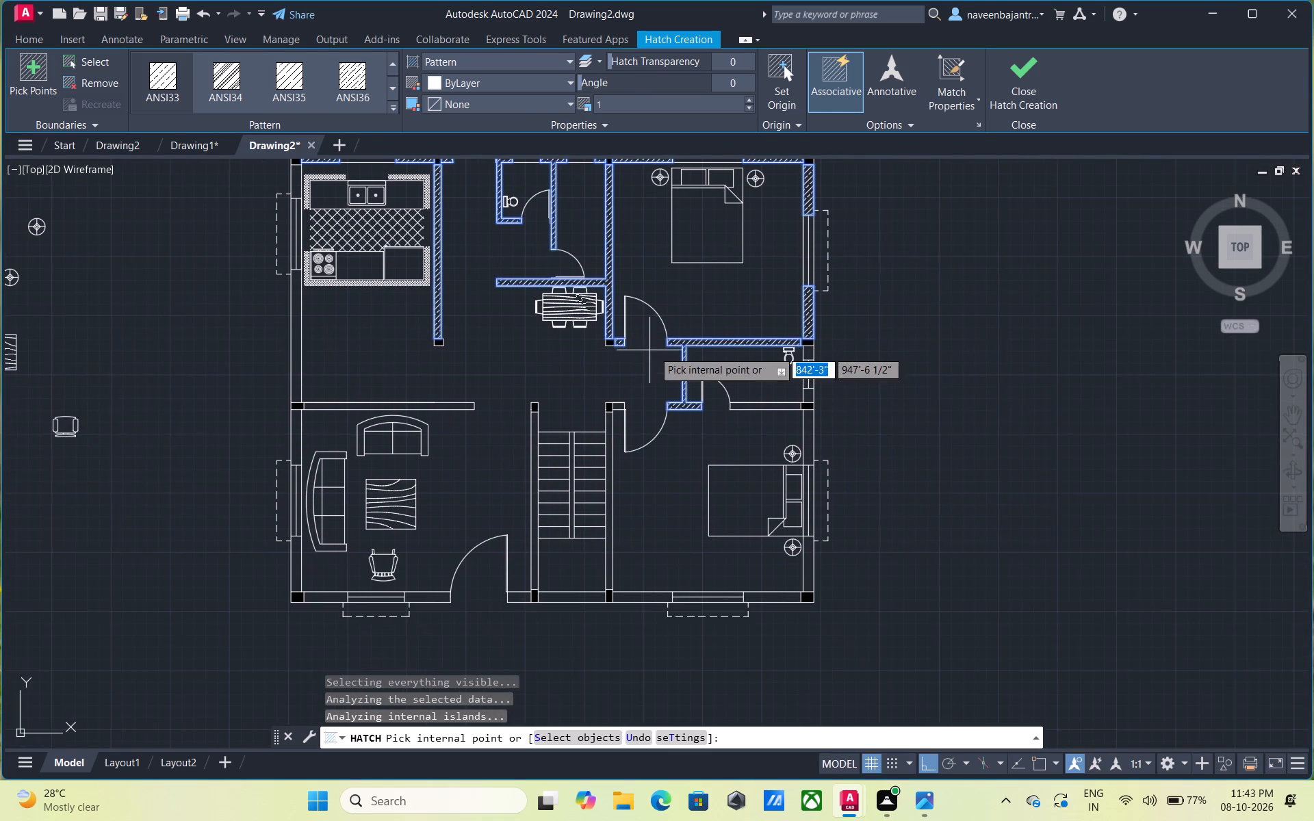
scroll(805, 354, up, 2)
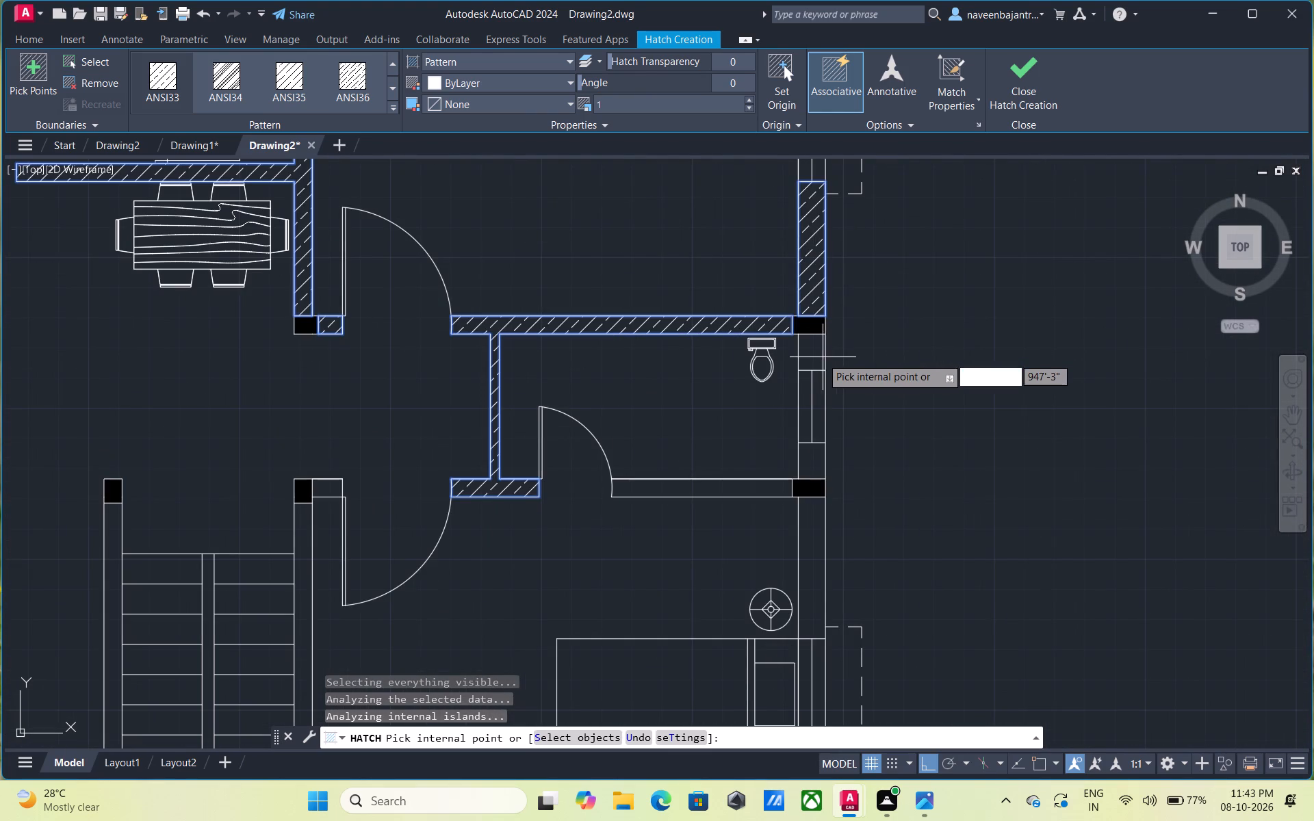
click(818, 357)
click(812, 459)
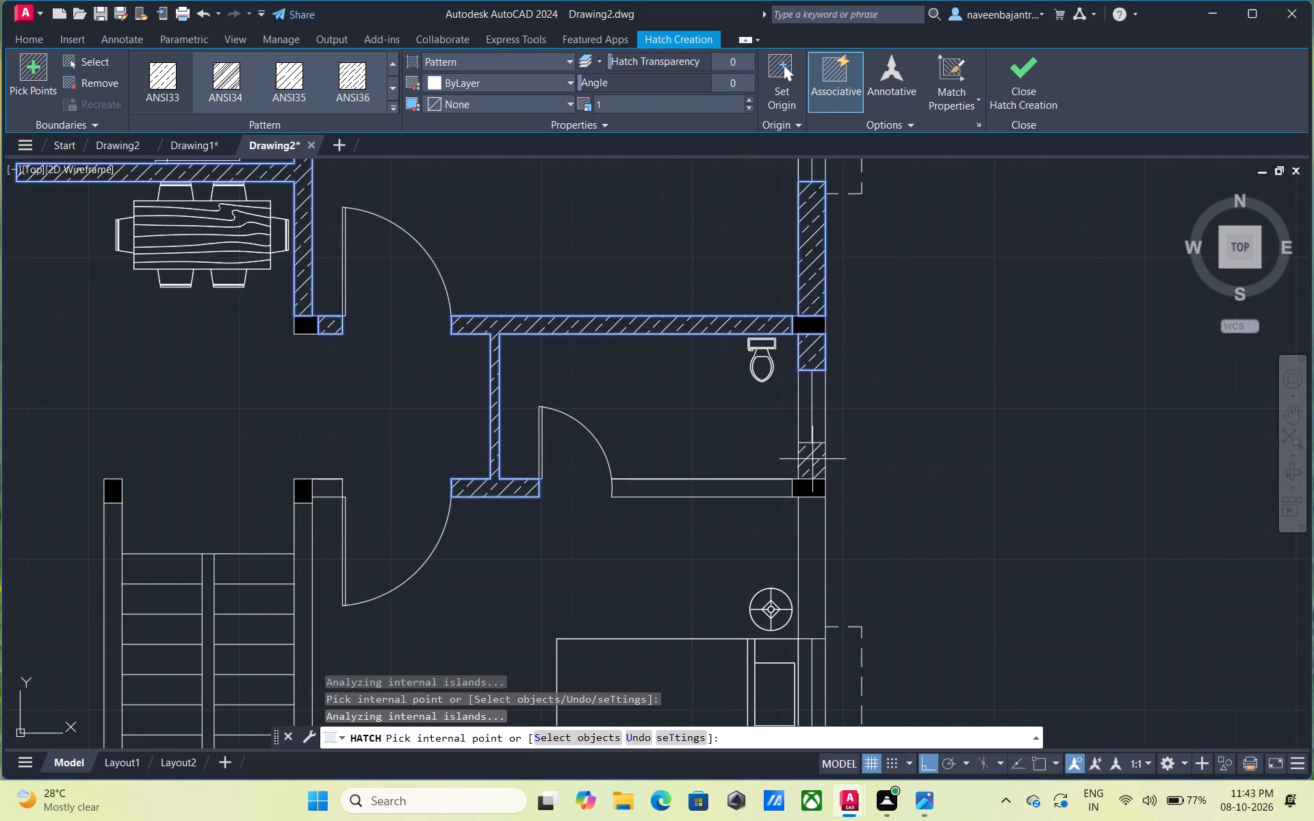
click(750, 486)
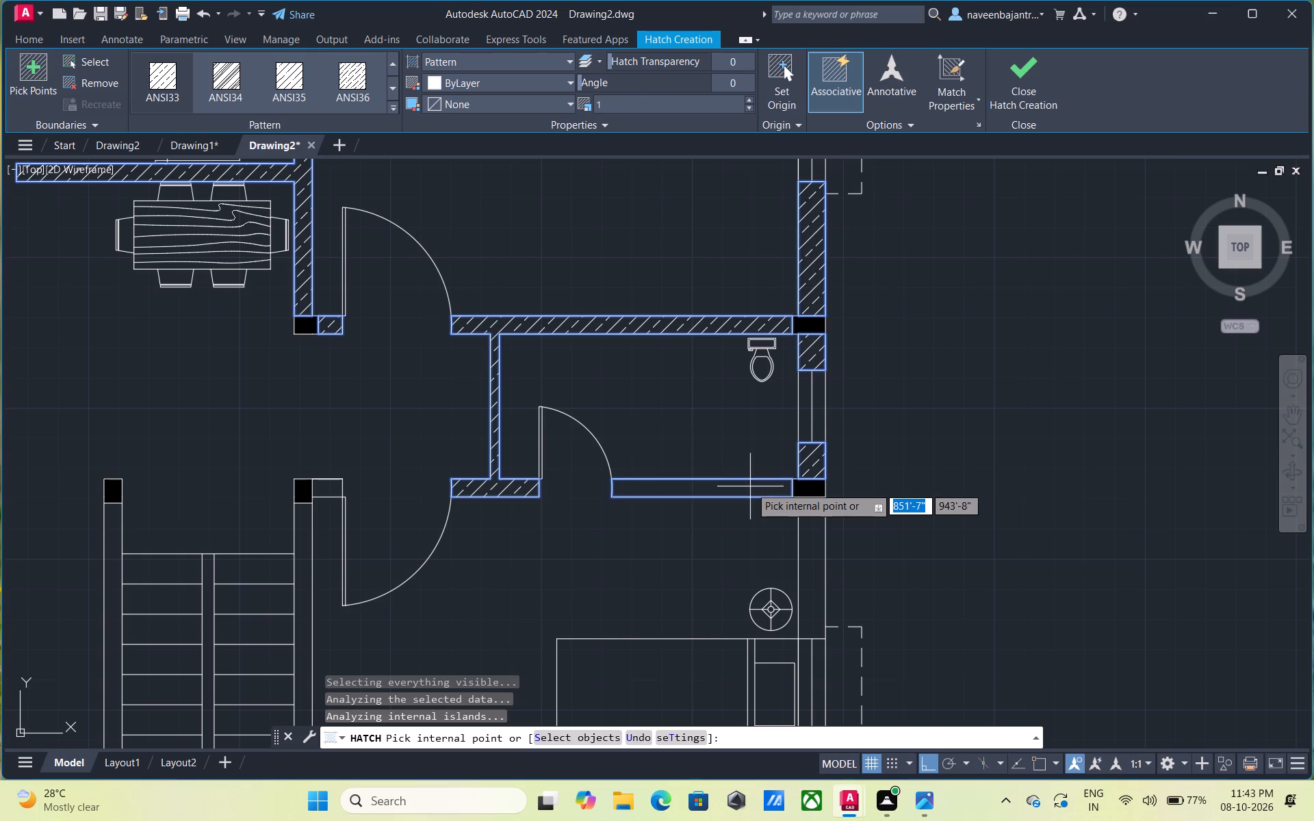
click(812, 532)
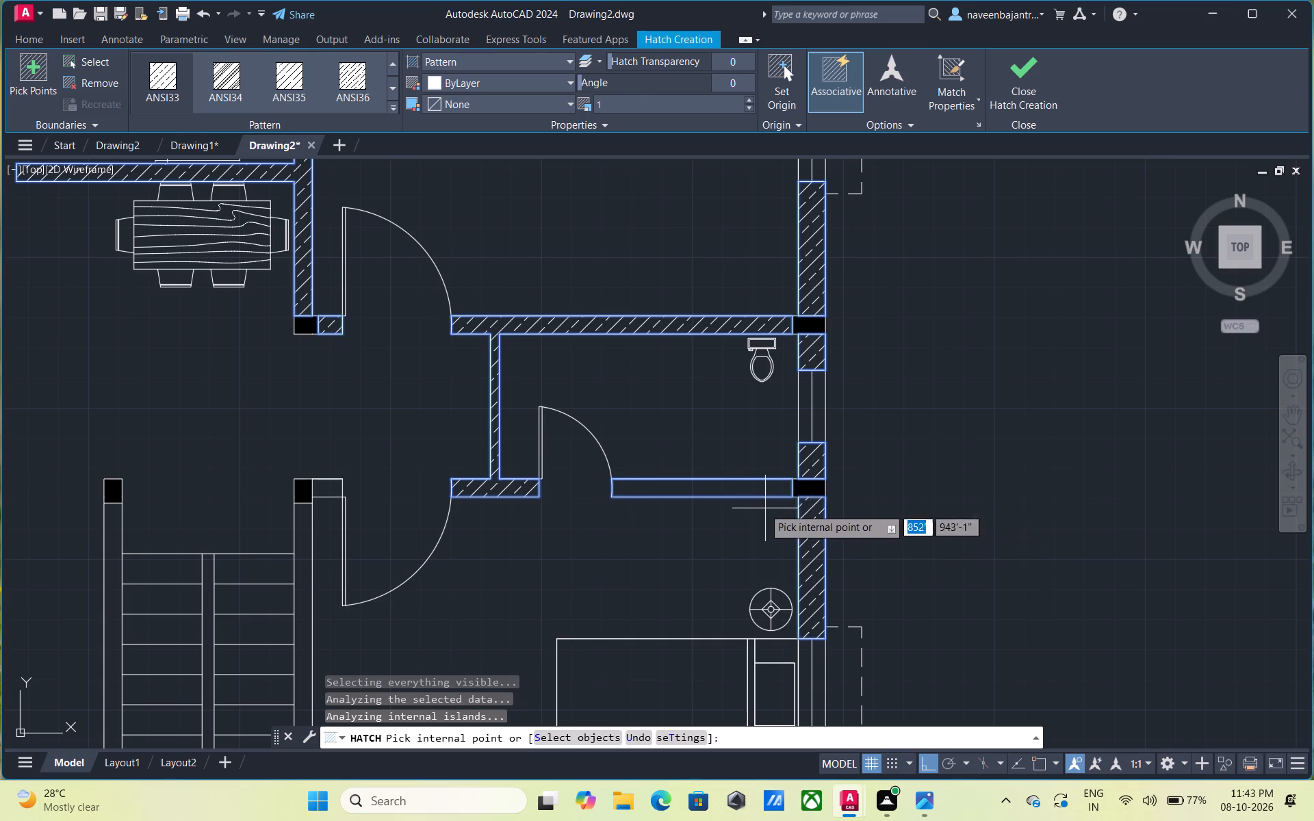
click(725, 487)
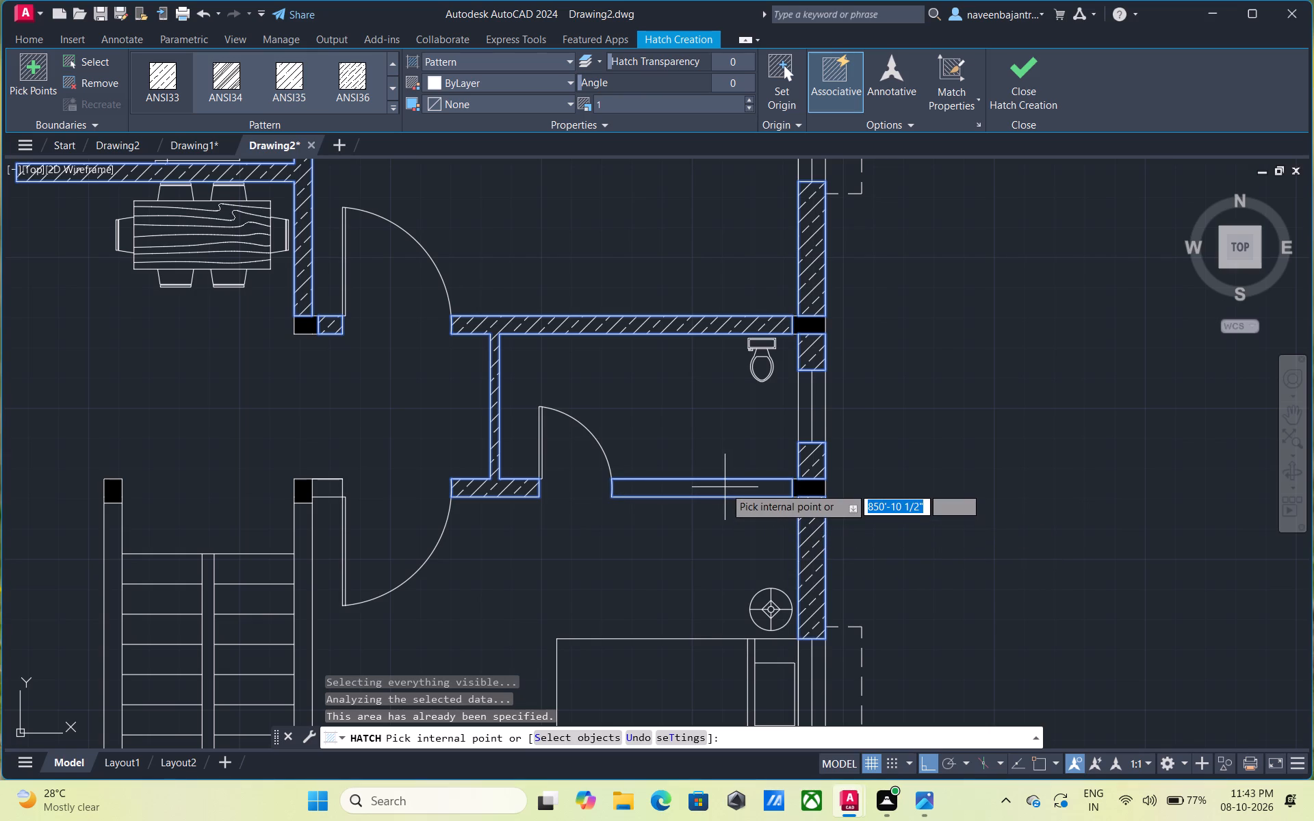
click(725, 487)
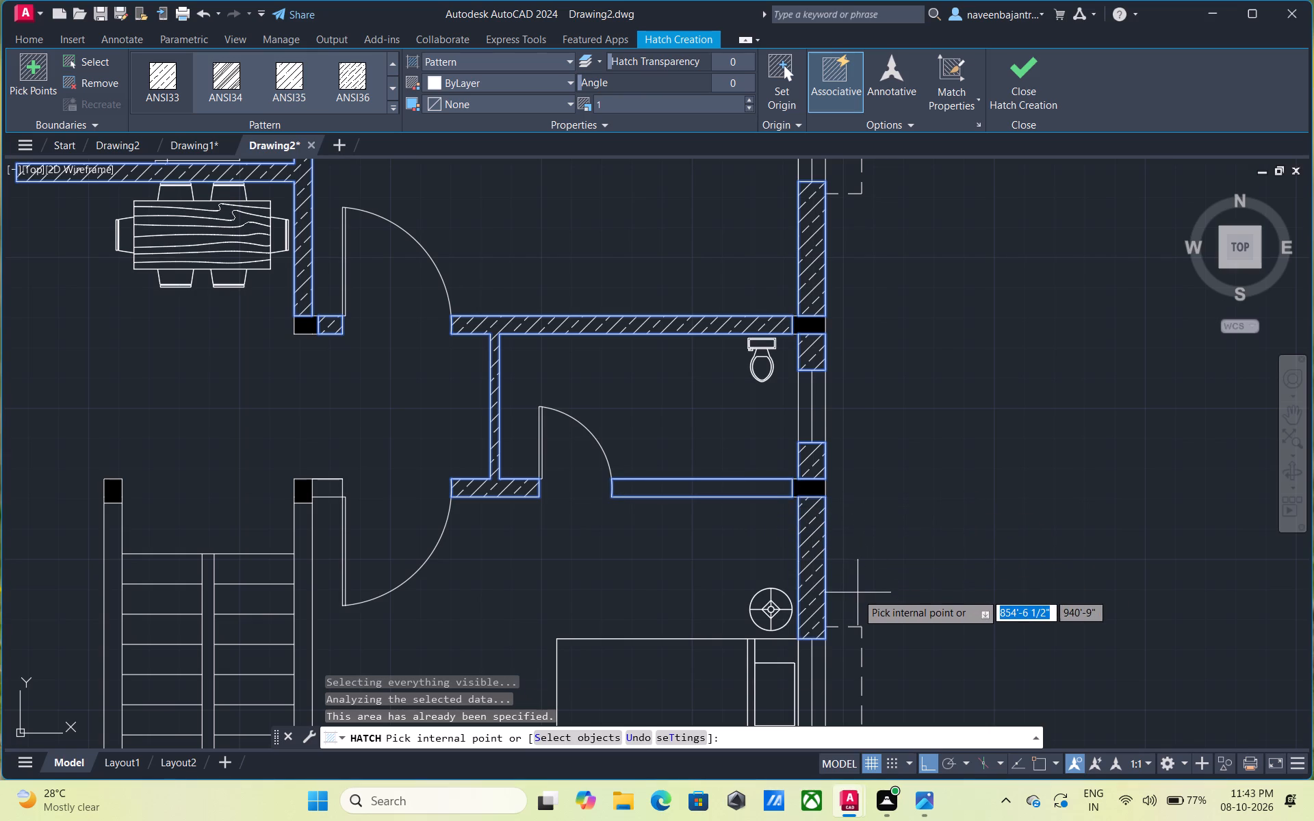
scroll(857, 593, down, 2)
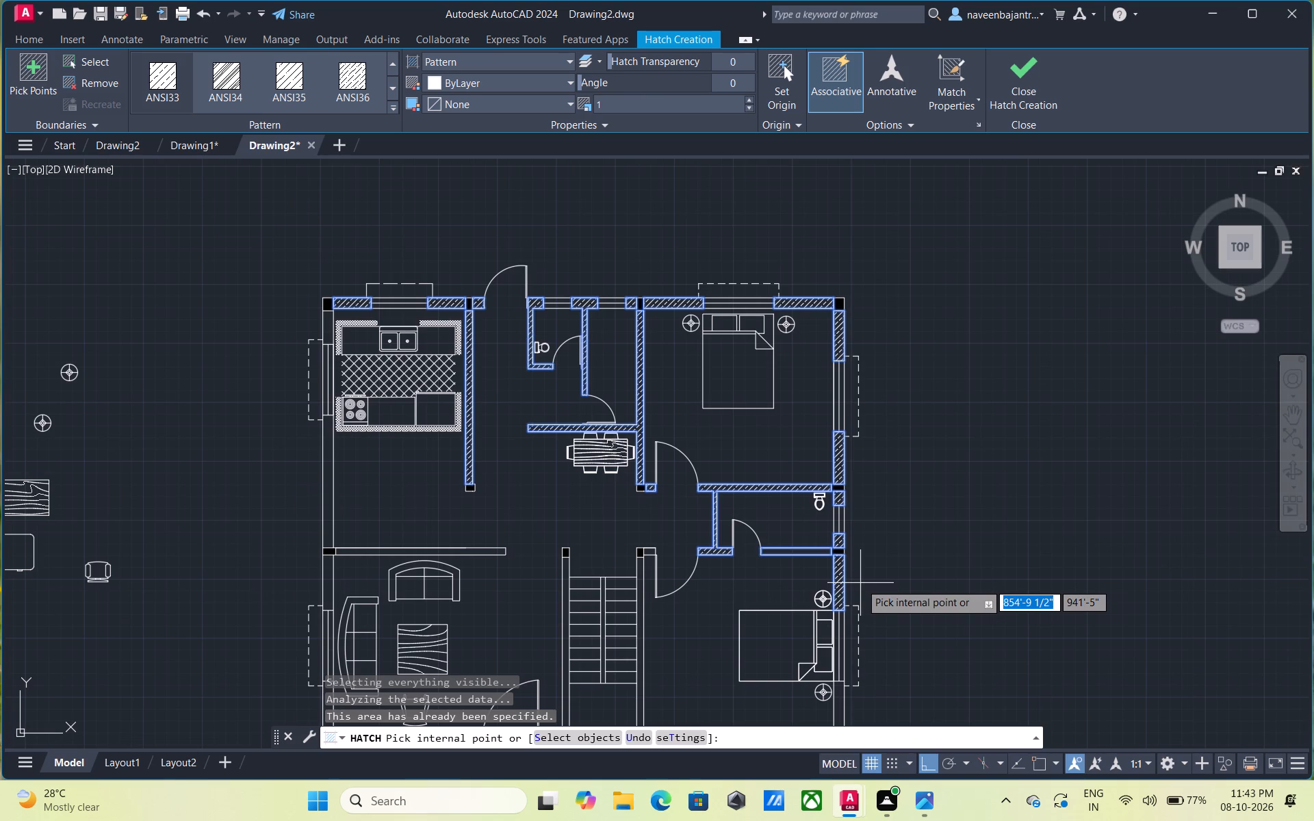
key(Escape)
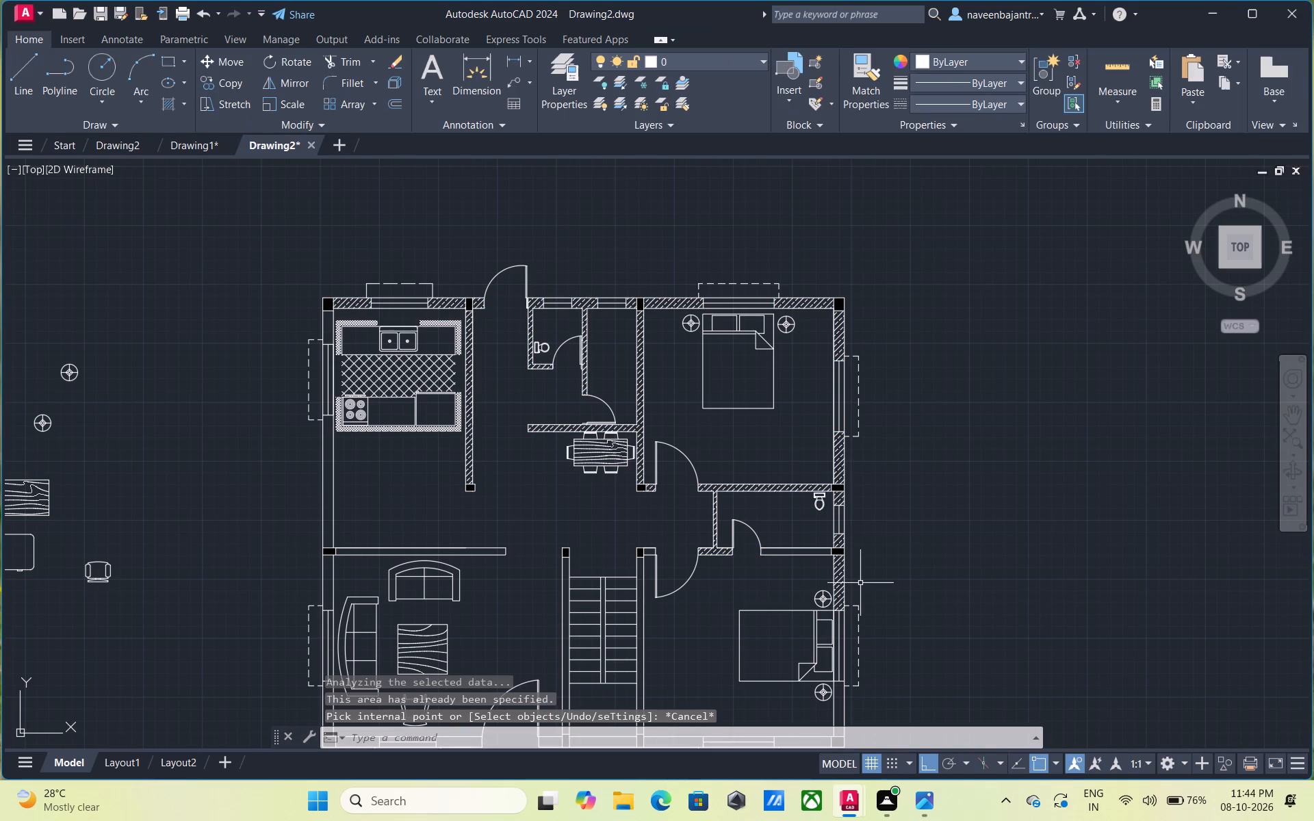
Hatch the attached bathroom's south wall east of its door and the south bedroom's lower east, south and west walls with ANSI36.
click(165, 97)
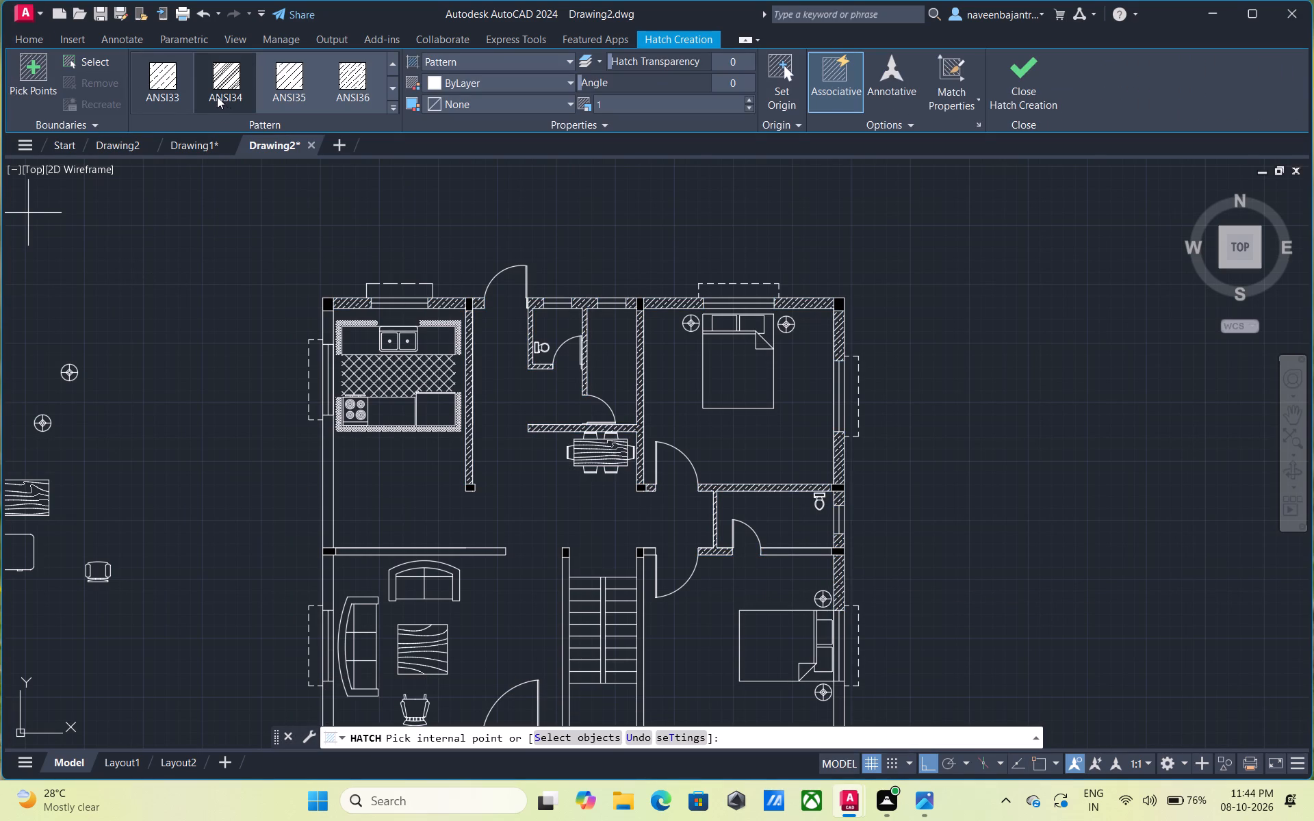
click(350, 84)
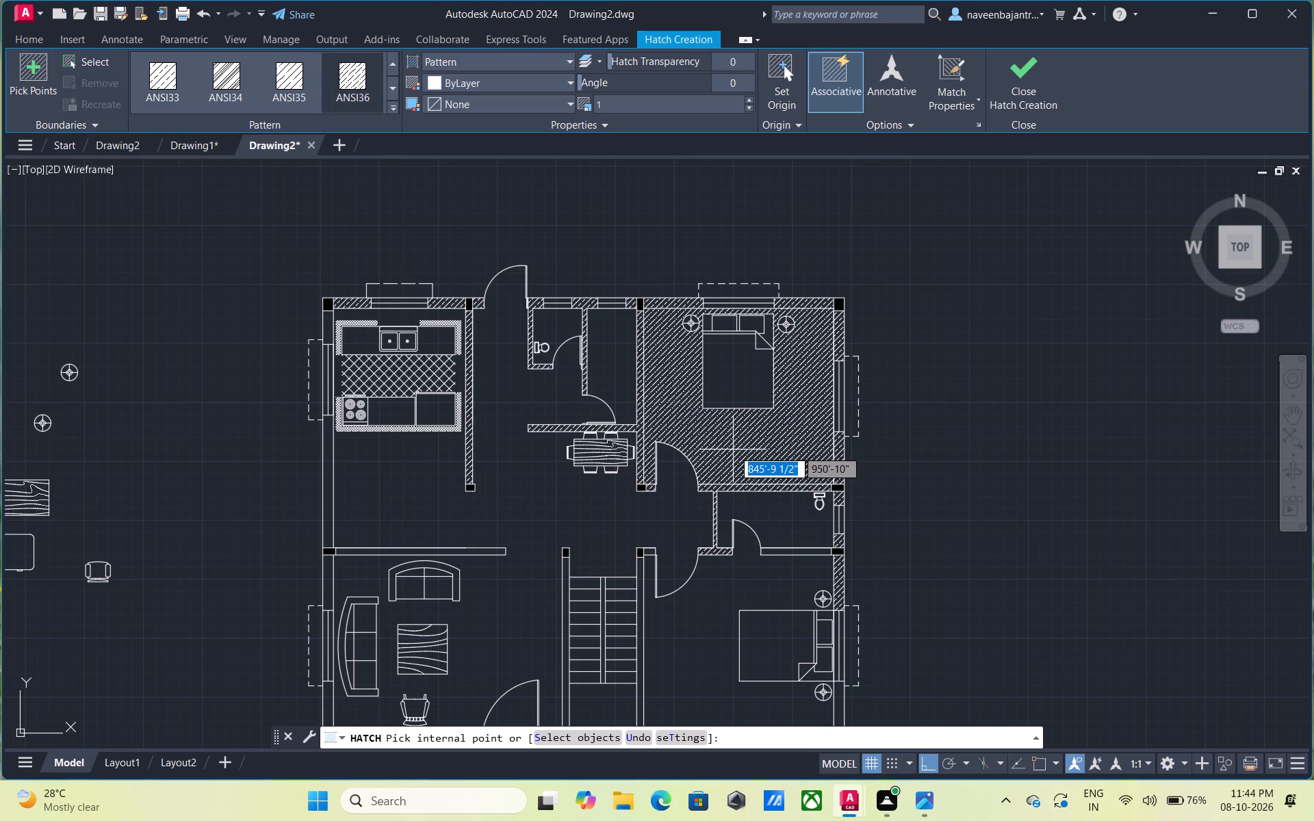
middle_drag(733, 449, 582, 260)
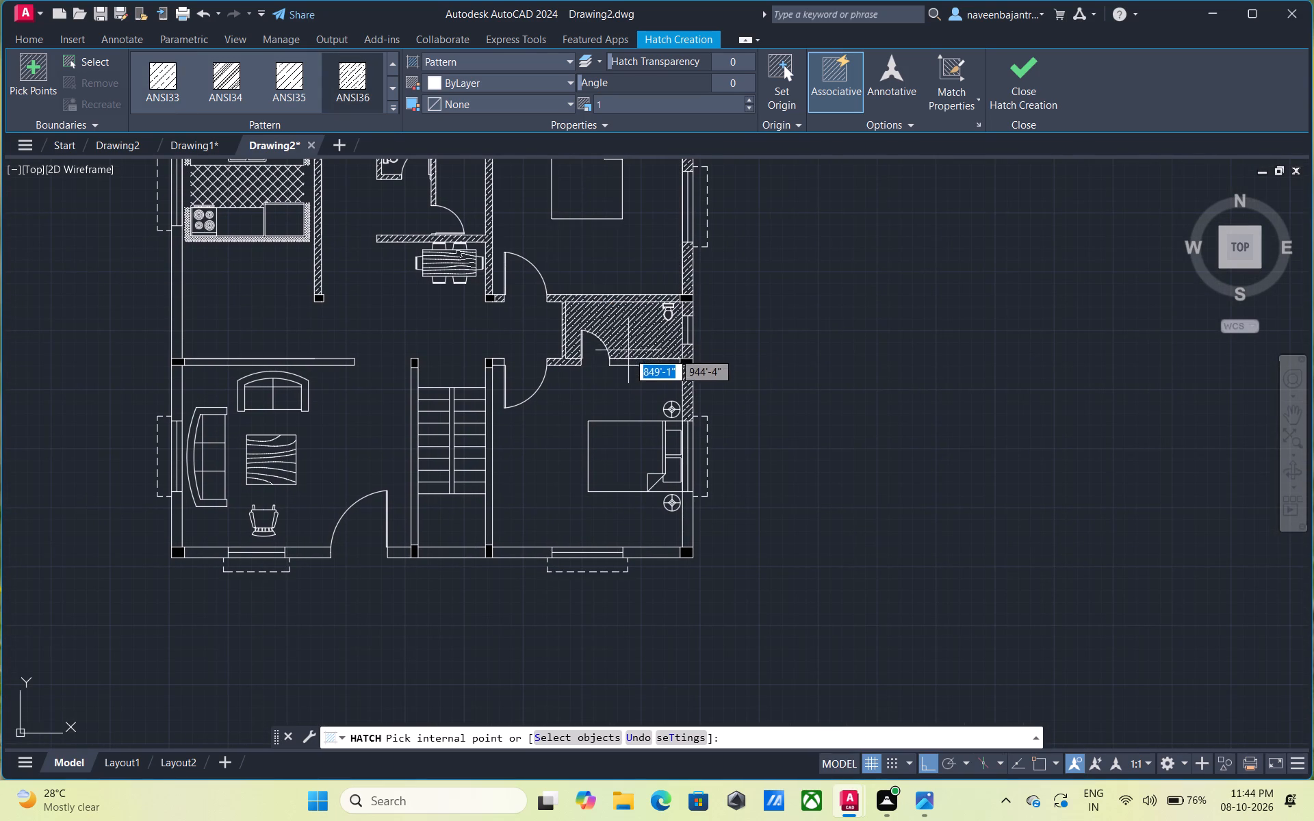
scroll(634, 364, up, 1)
click(636, 365)
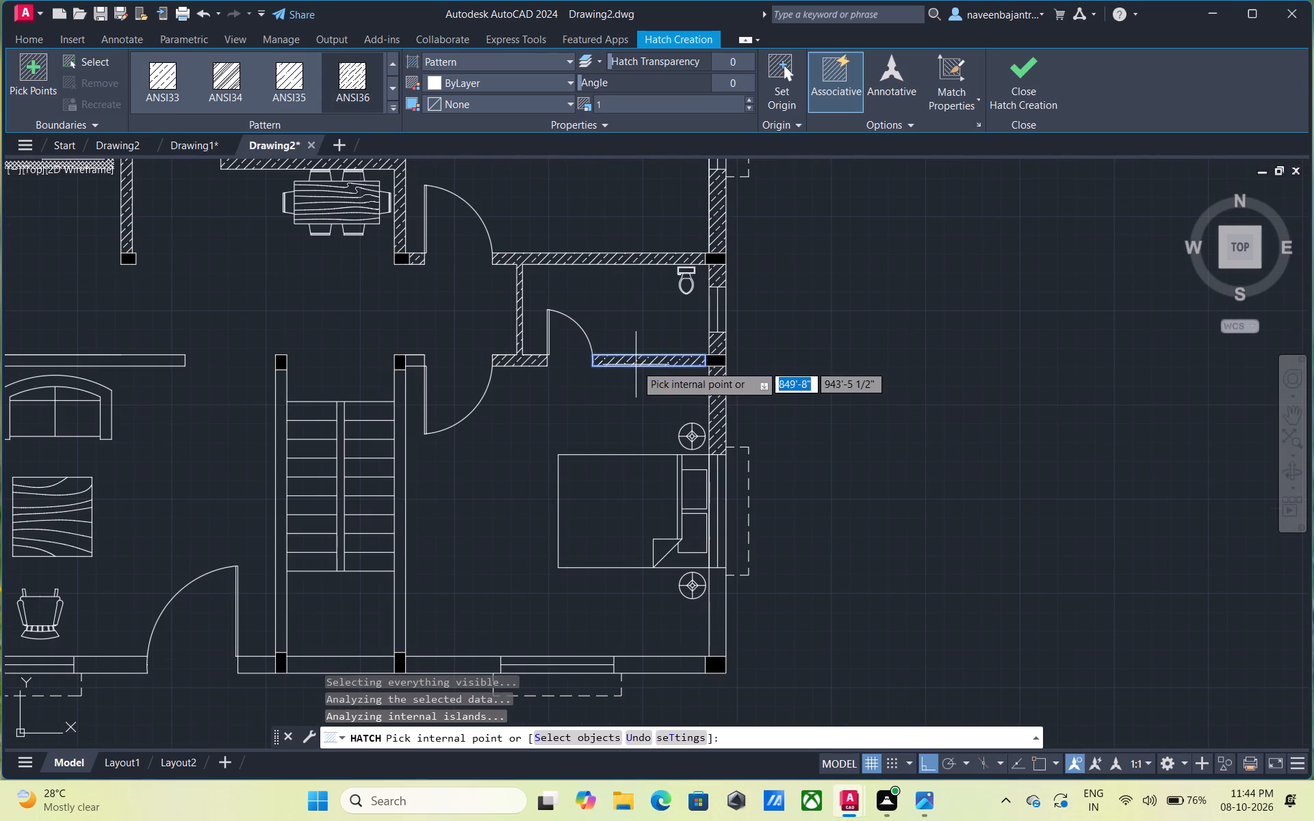
click(723, 605)
click(680, 664)
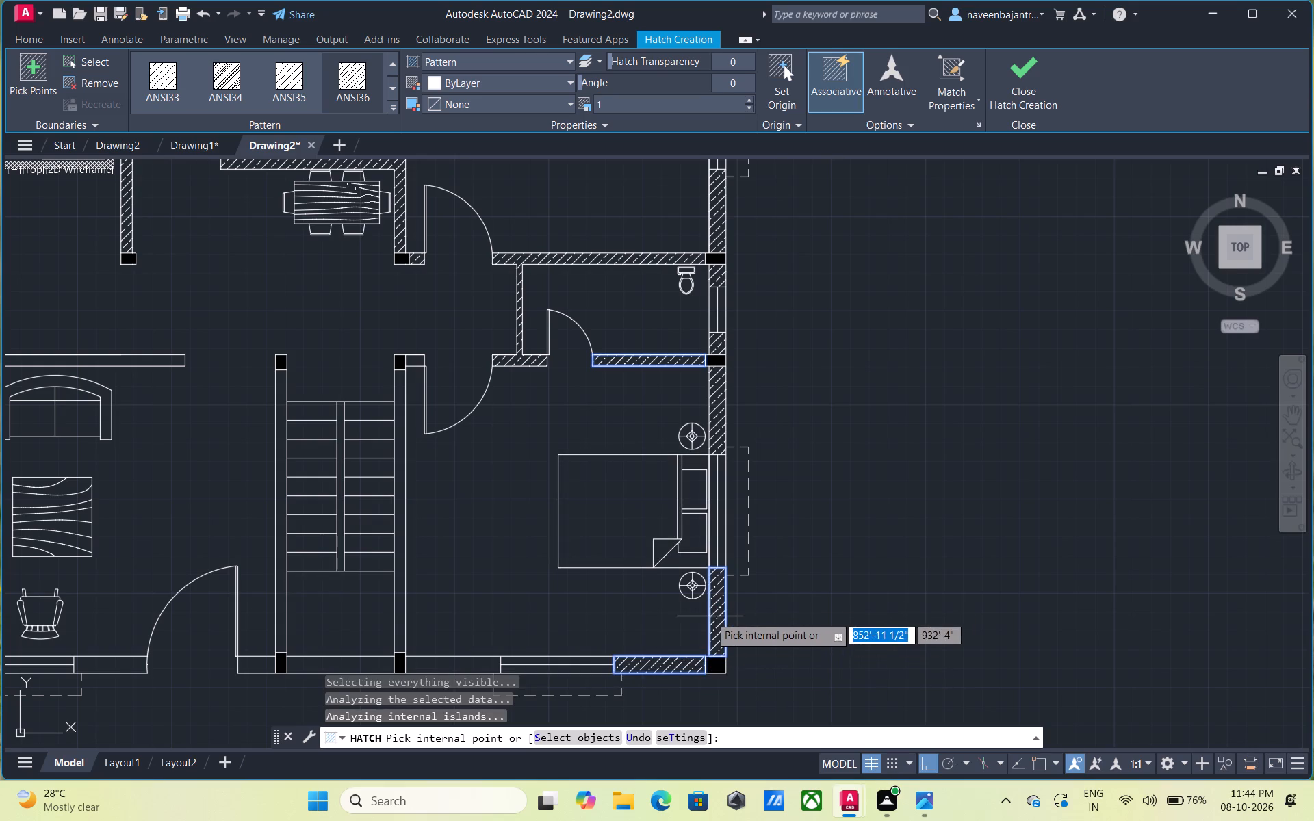
scroll(710, 616, down, 1)
middle_drag(563, 601, 647, 553)
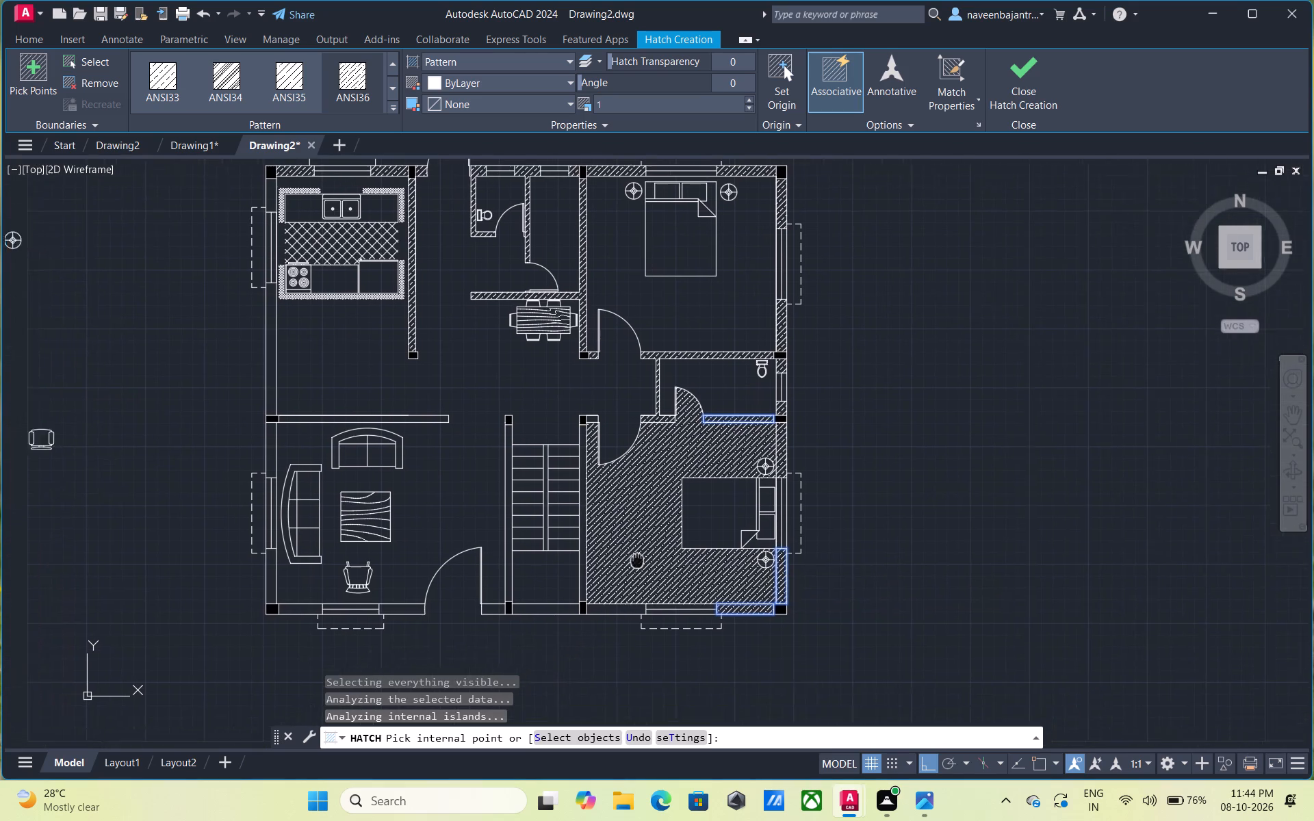
middle_drag(647, 553, 677, 530)
click(665, 577)
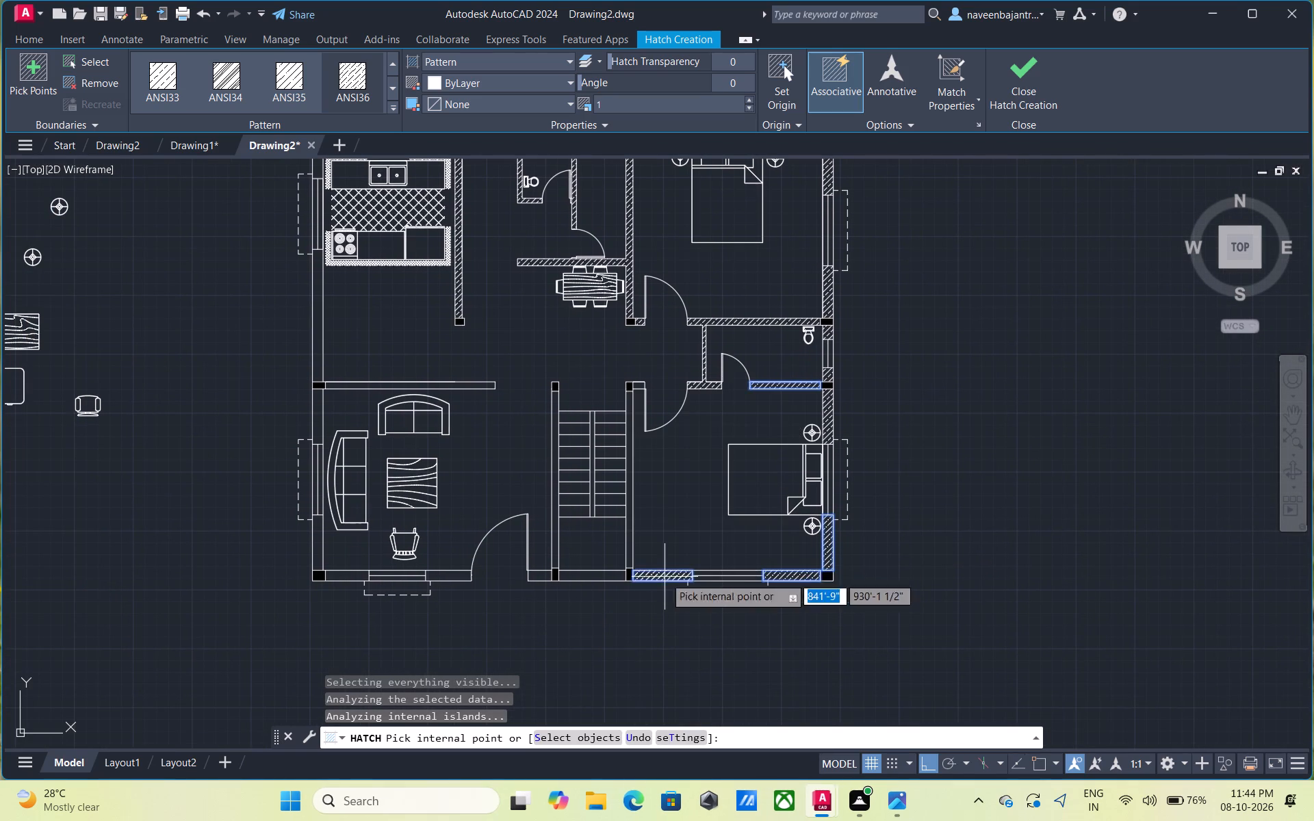
click(628, 551)
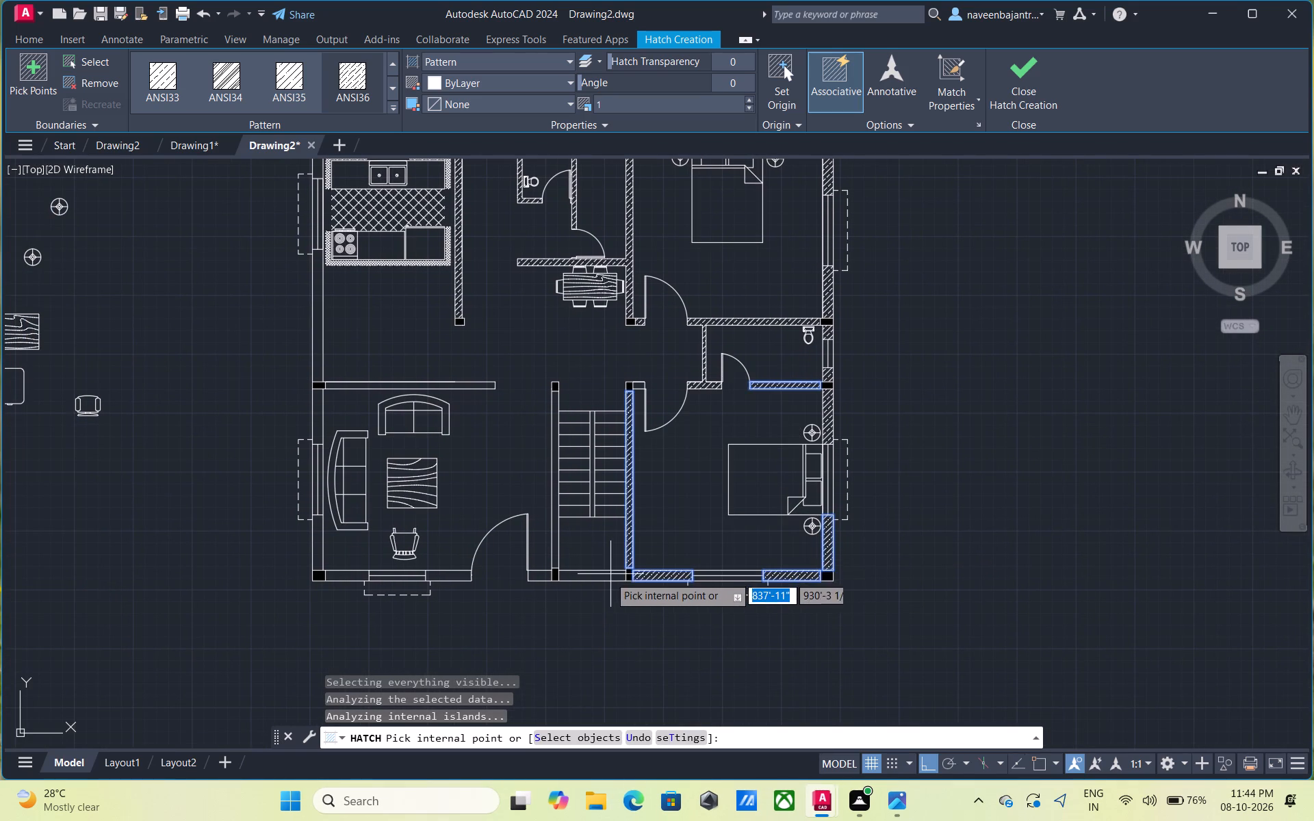
Hatch the staircase's south and west walls, the wall pieces beside the south entrance door, and the living room's south and west walls.
click(608, 578)
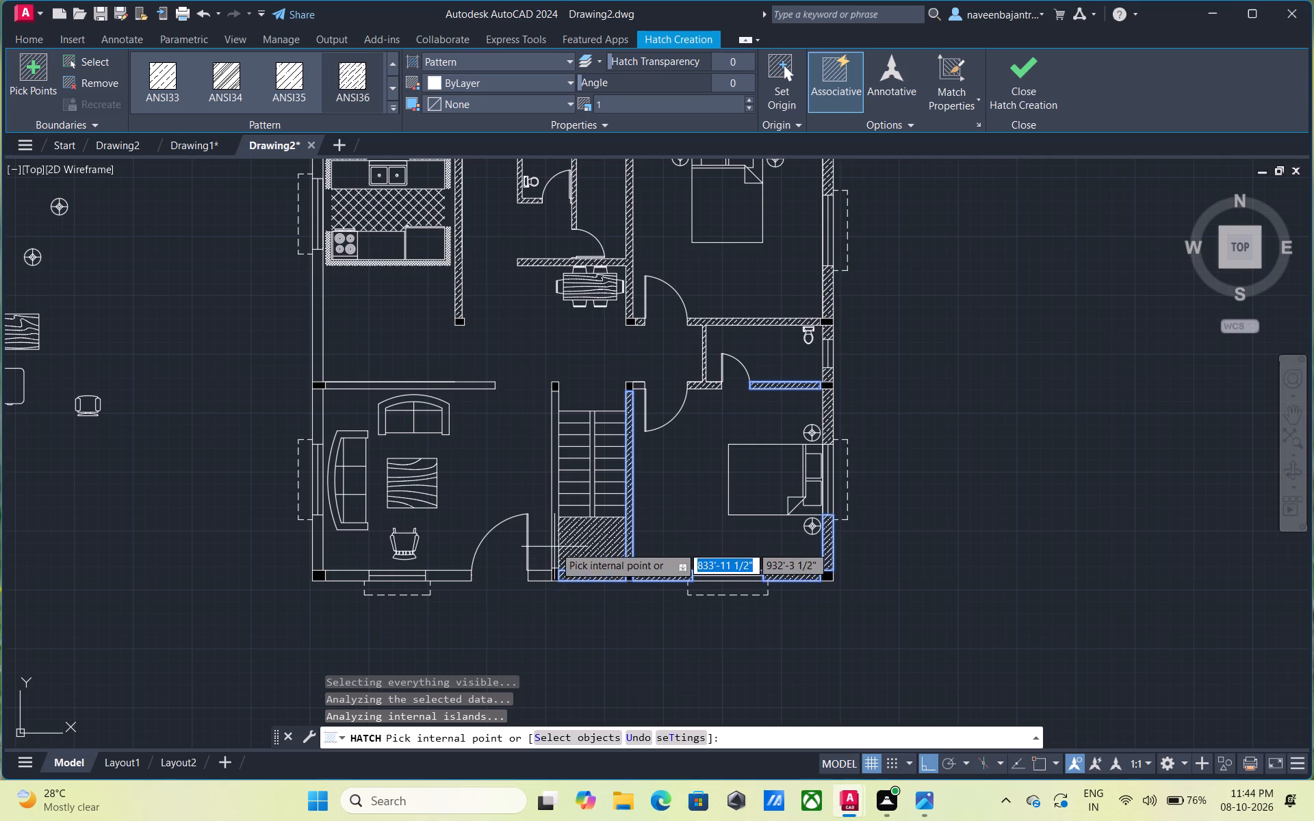
click(554, 543)
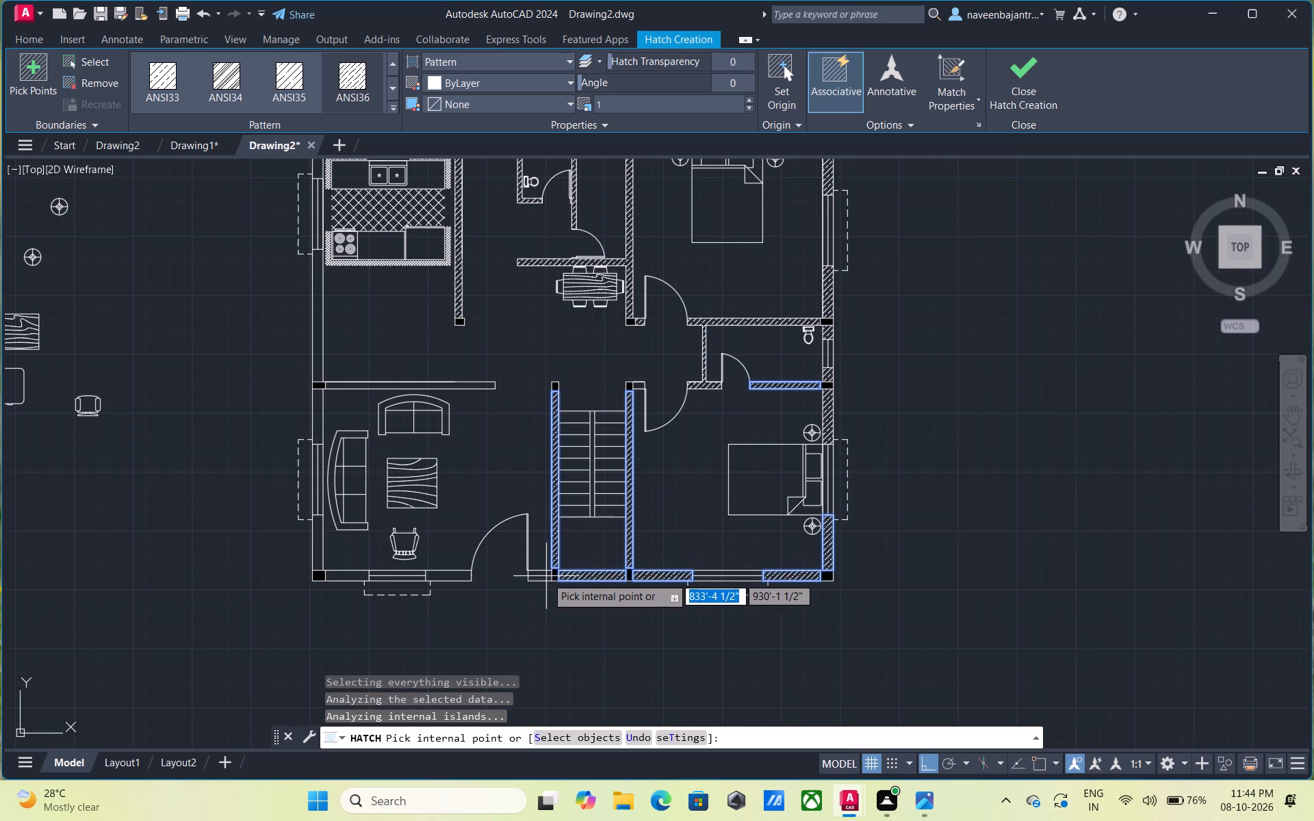
click(546, 577)
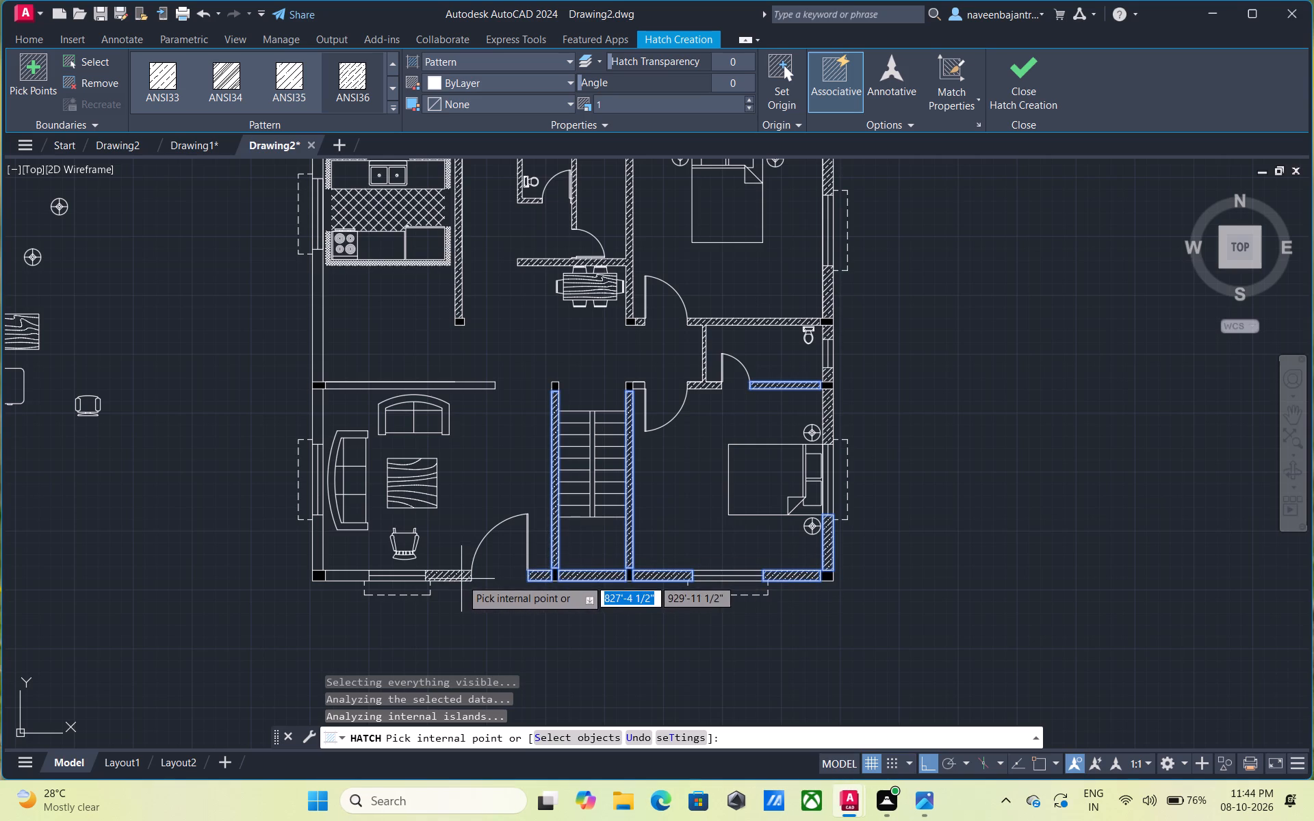
click(461, 579)
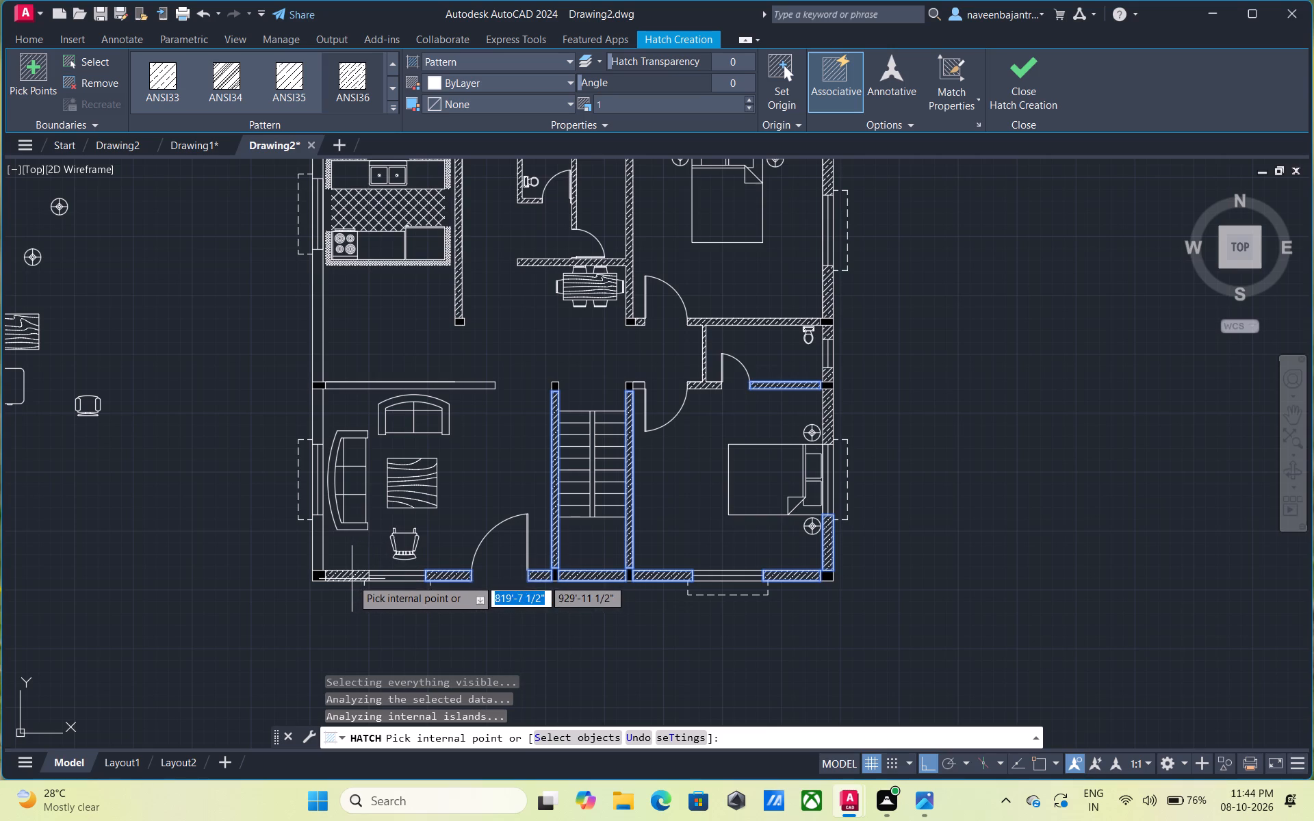
click(352, 579)
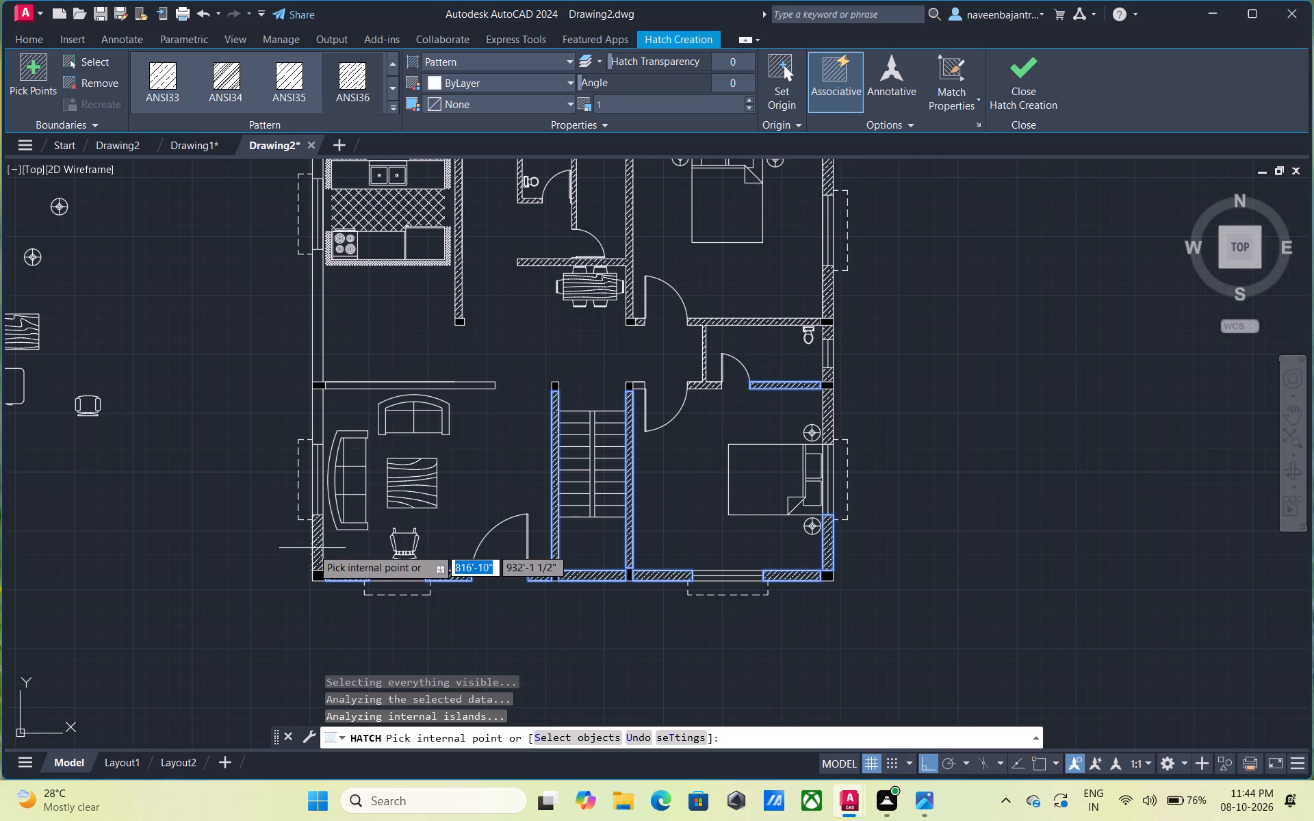
click(318, 547)
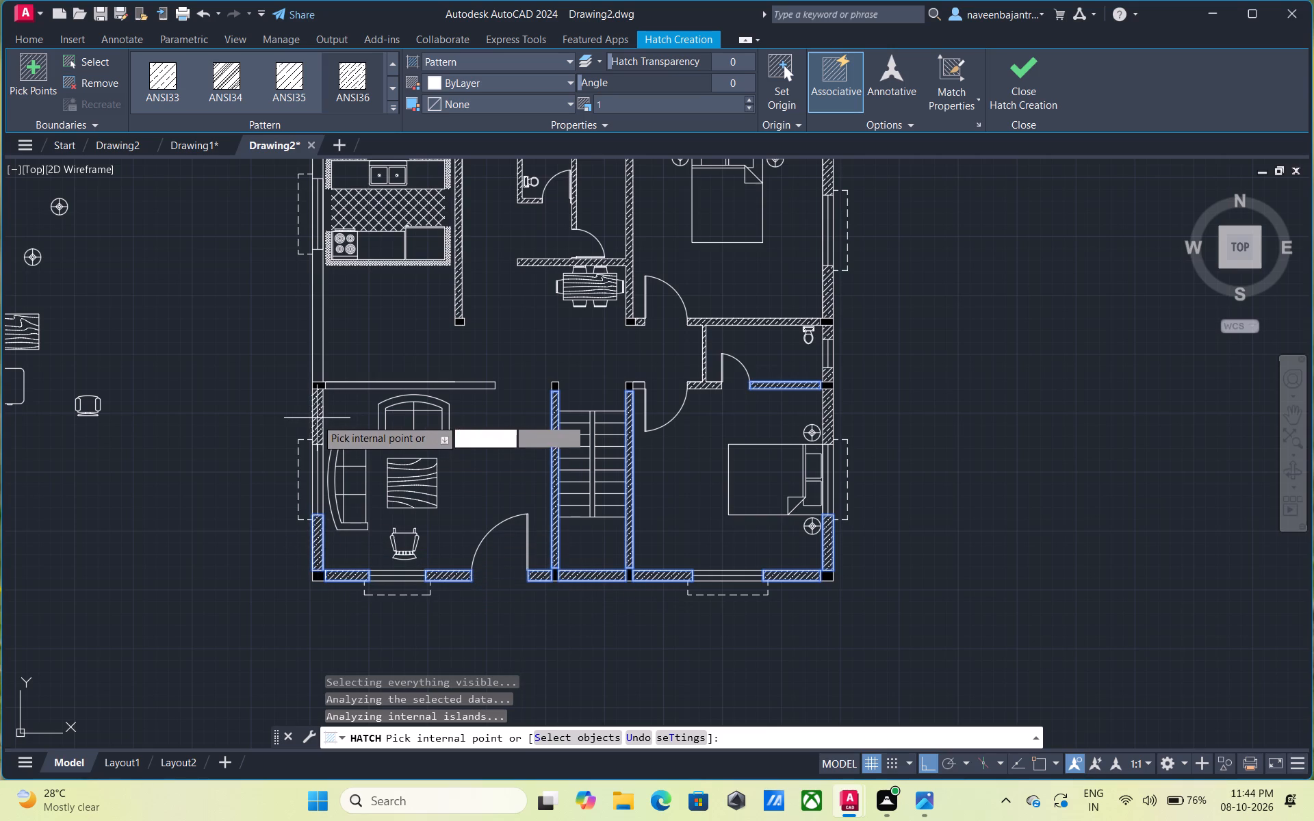
click(316, 419)
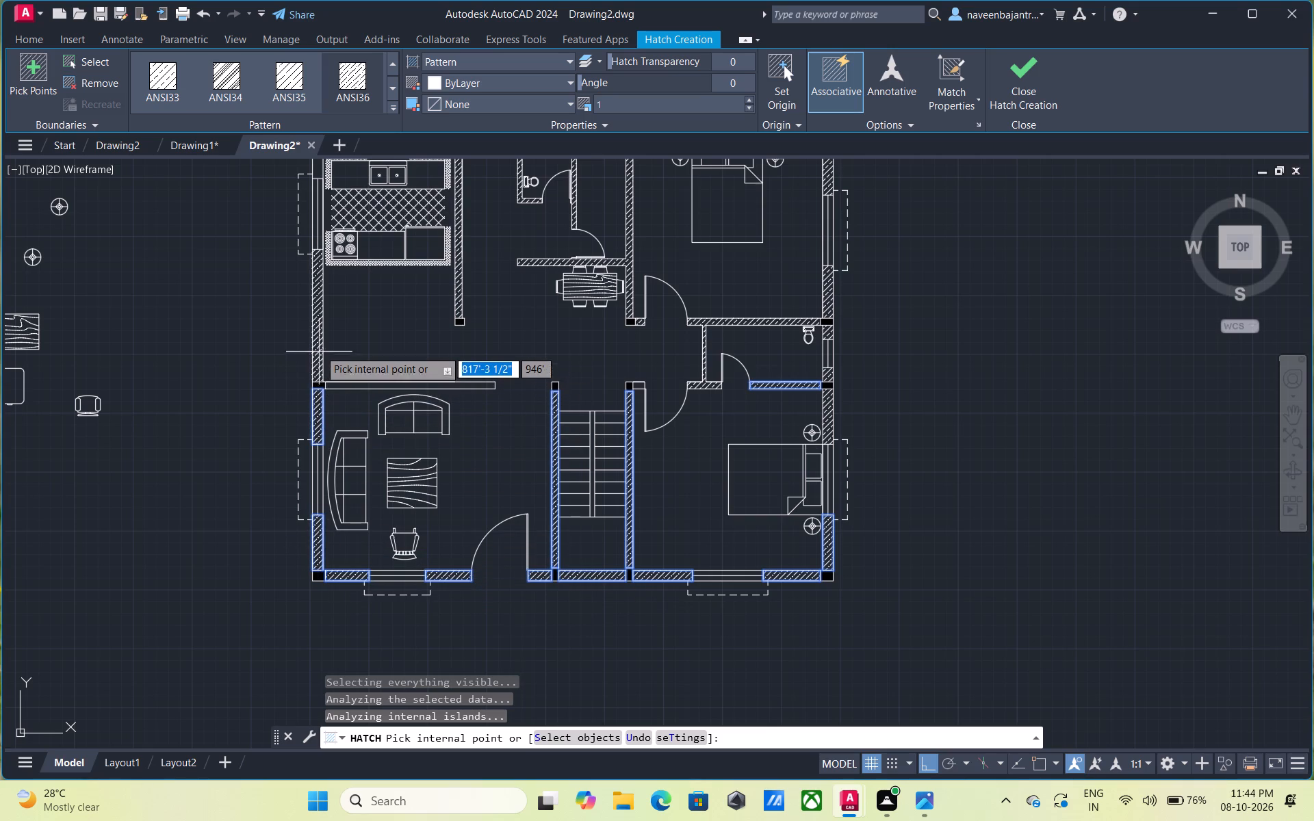
Hatch the west wall on both sides of the kitchen window and the living room's north wall, and end the hatch.
click(319, 345)
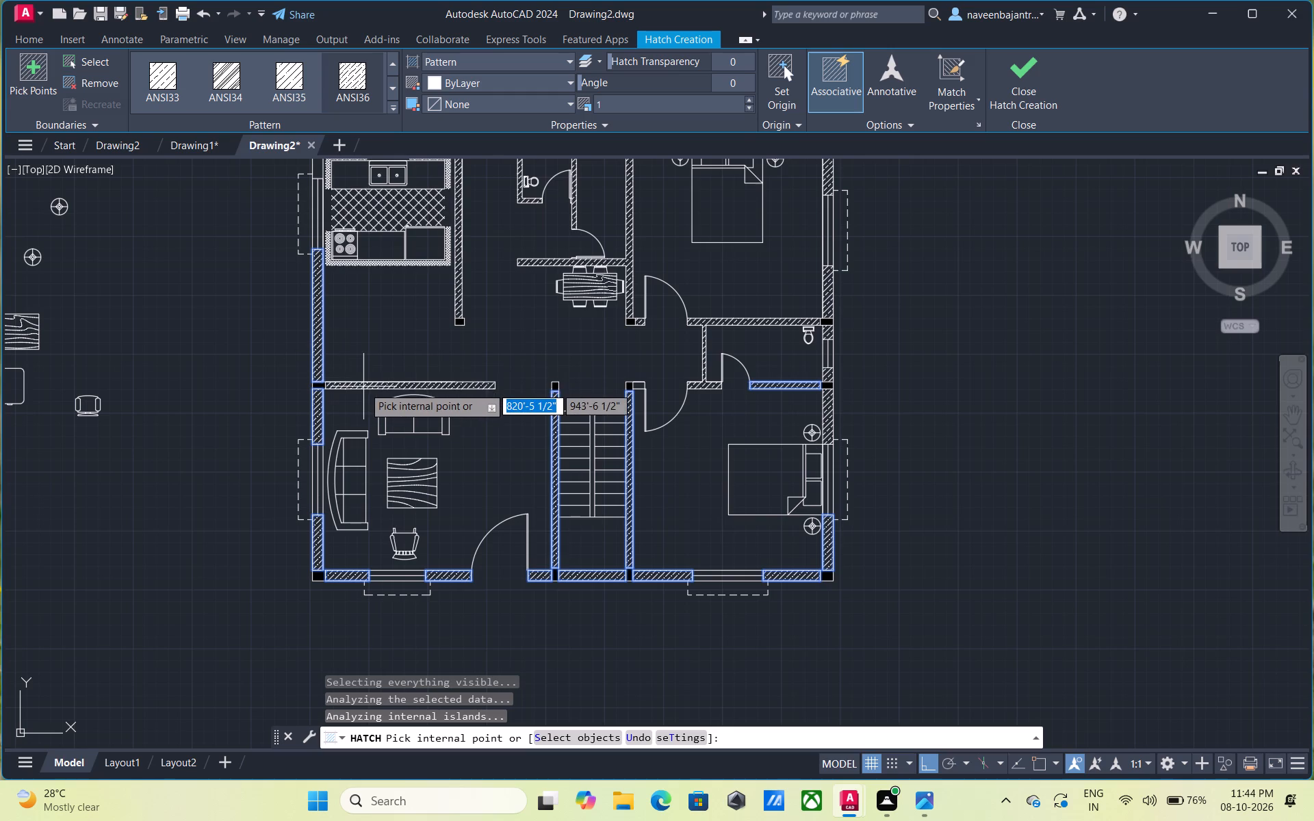
scroll(363, 387, up, 1)
click(363, 387)
scroll(363, 387, down, 2)
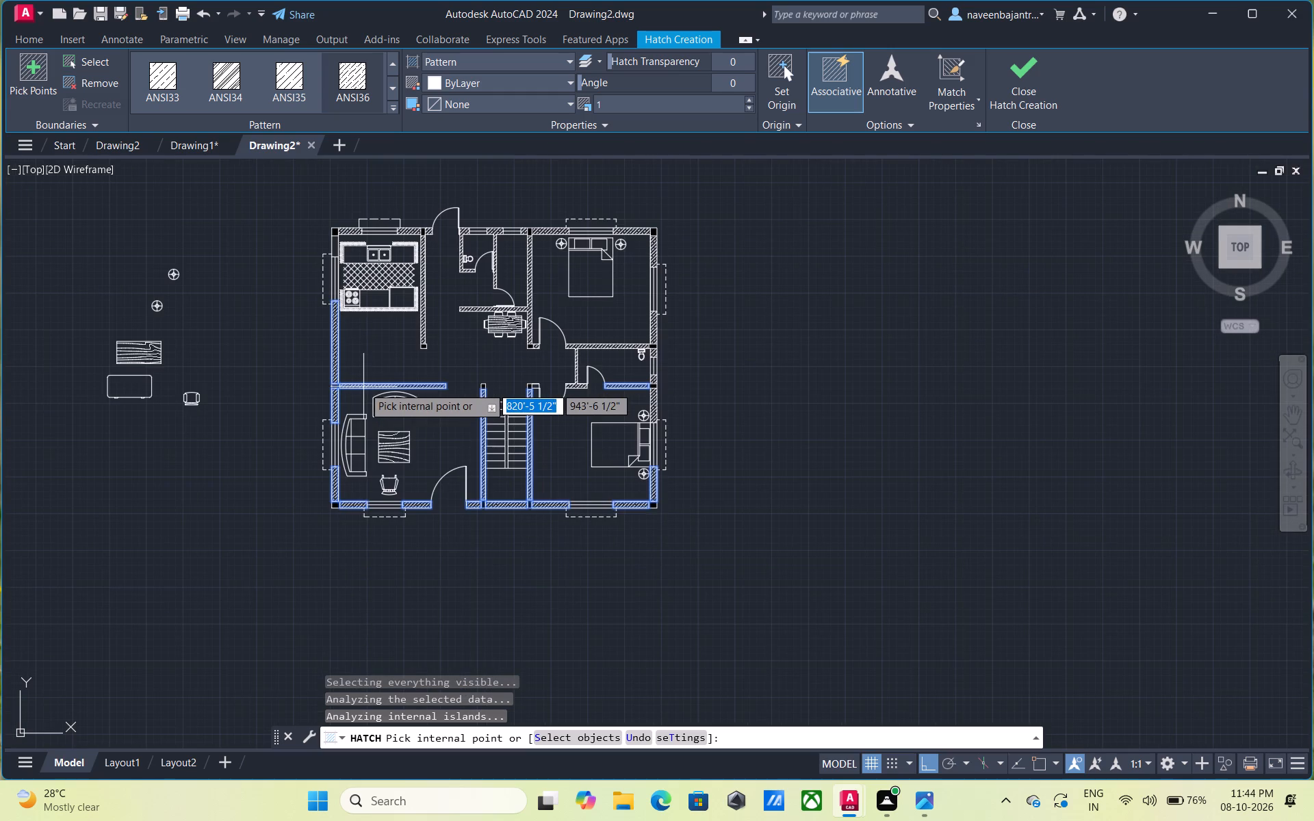
scroll(341, 253, up, 2)
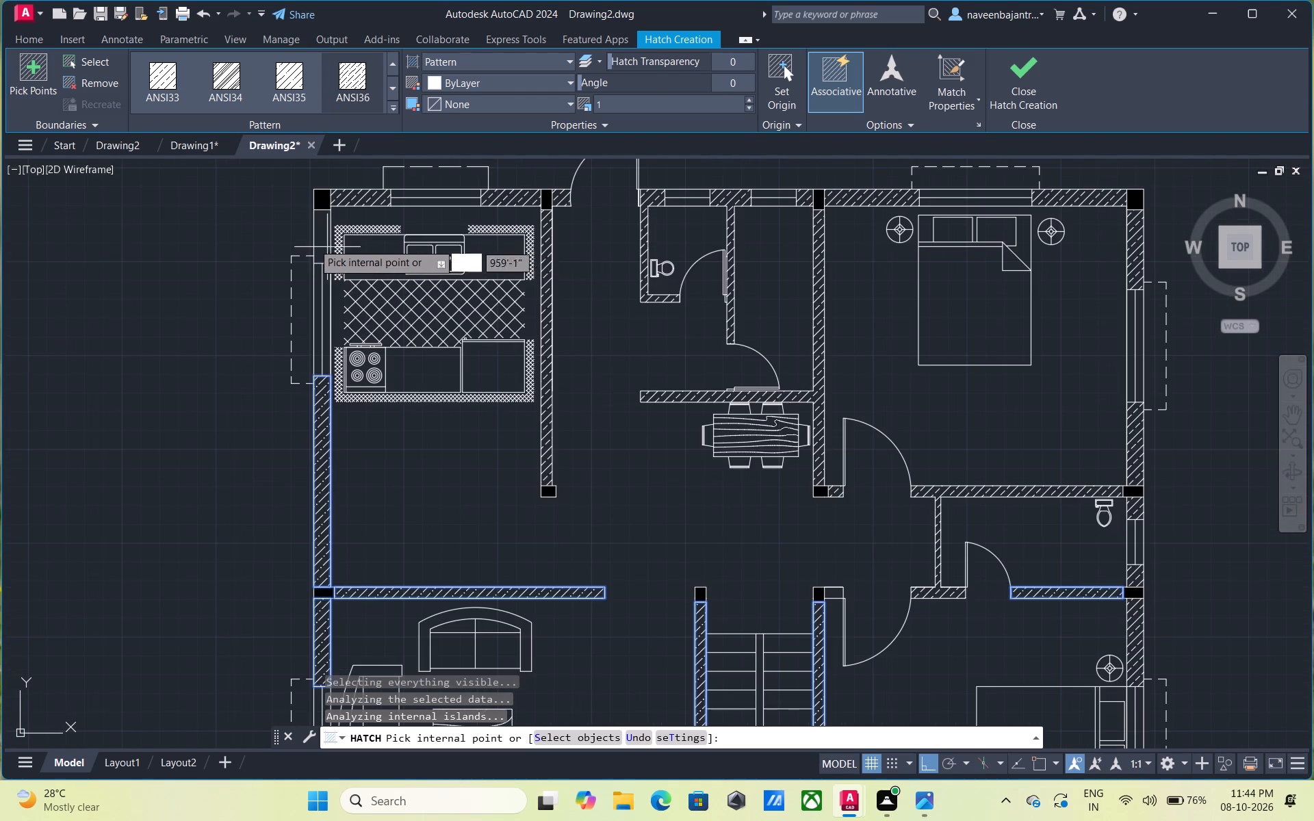
click(320, 242)
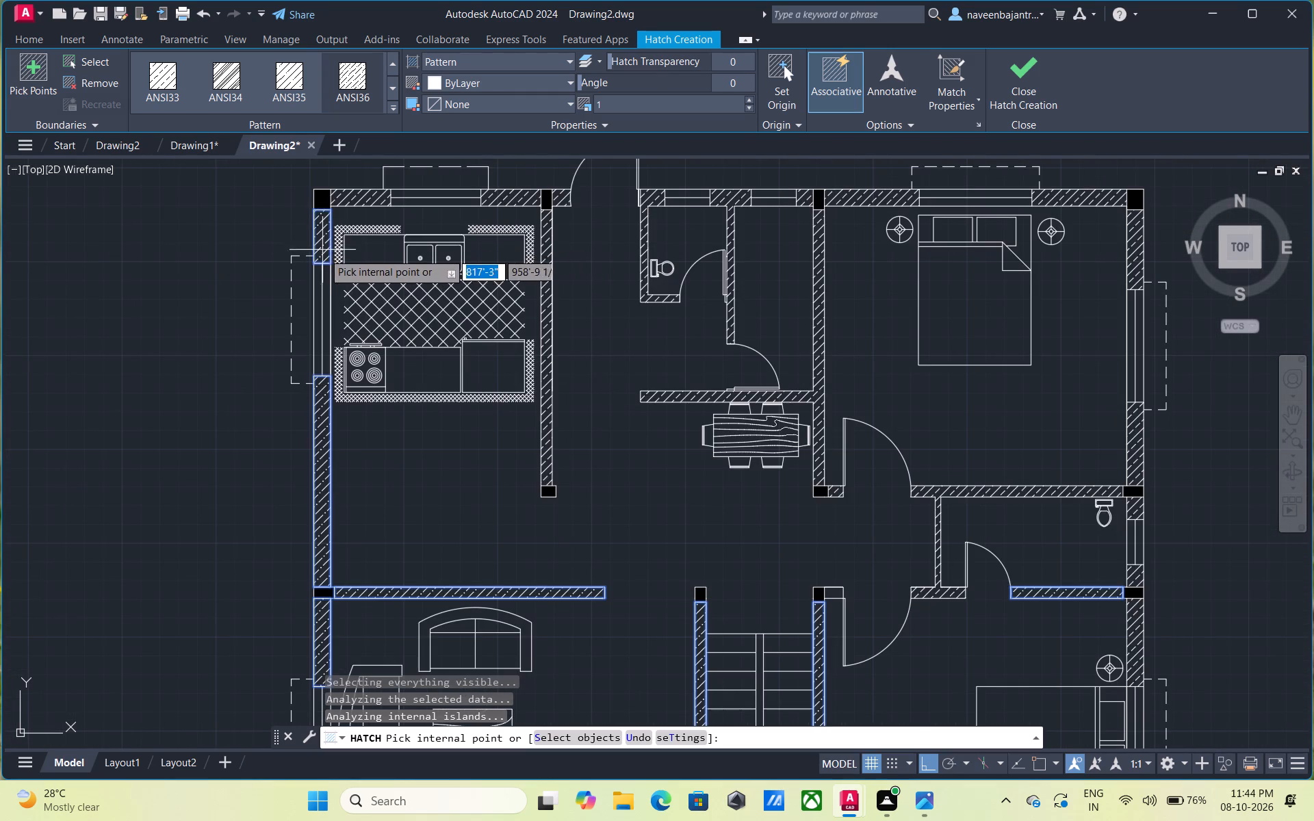
scroll(616, 516, down, 2)
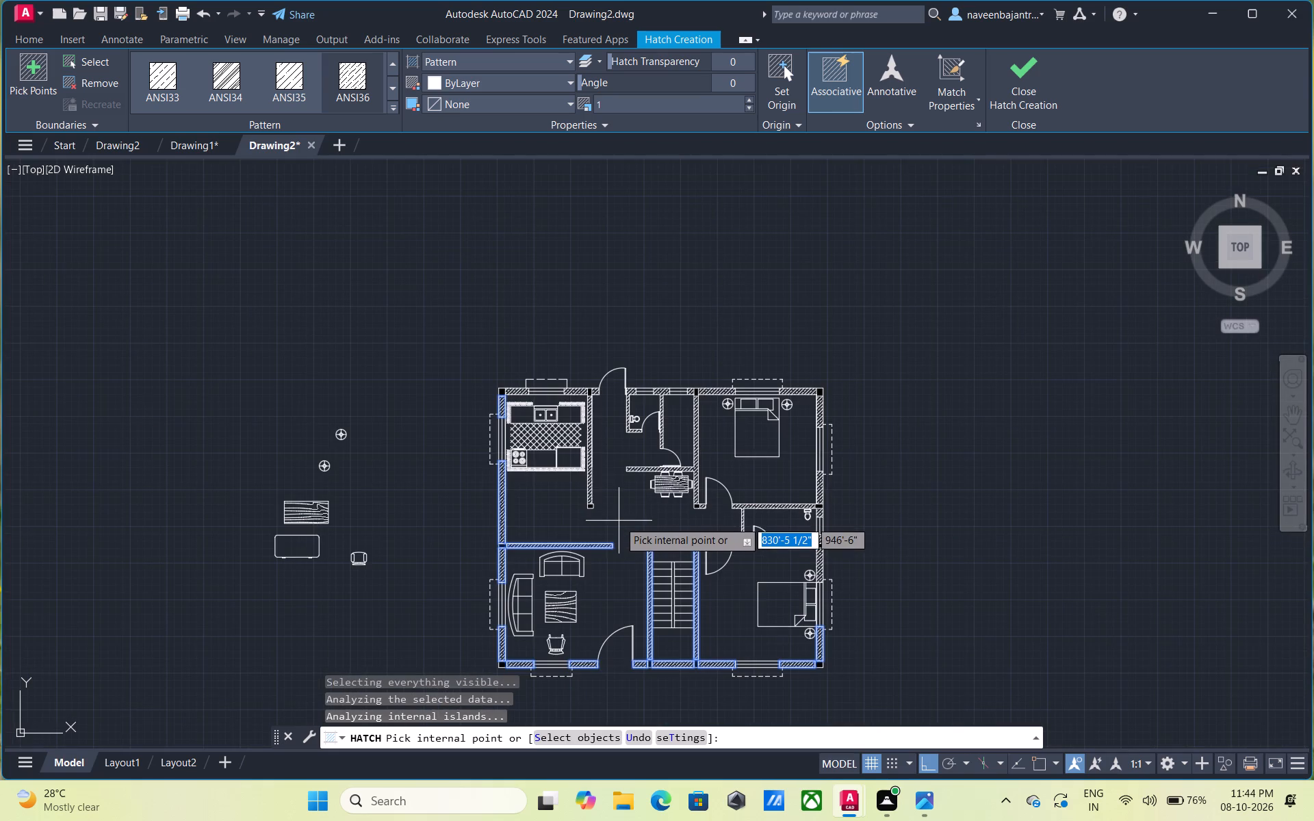
middle_drag(619, 528, 626, 510)
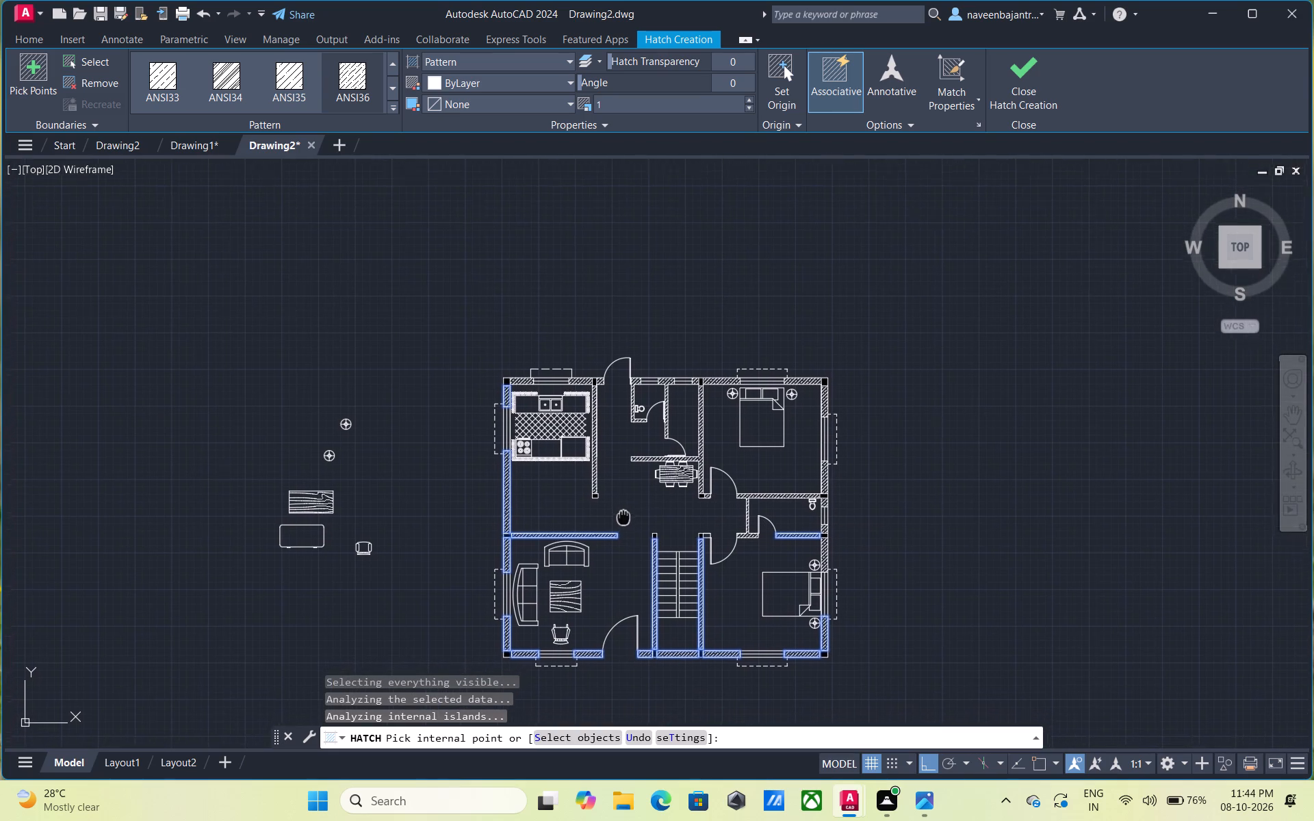
middle_drag(626, 510, 645, 445)
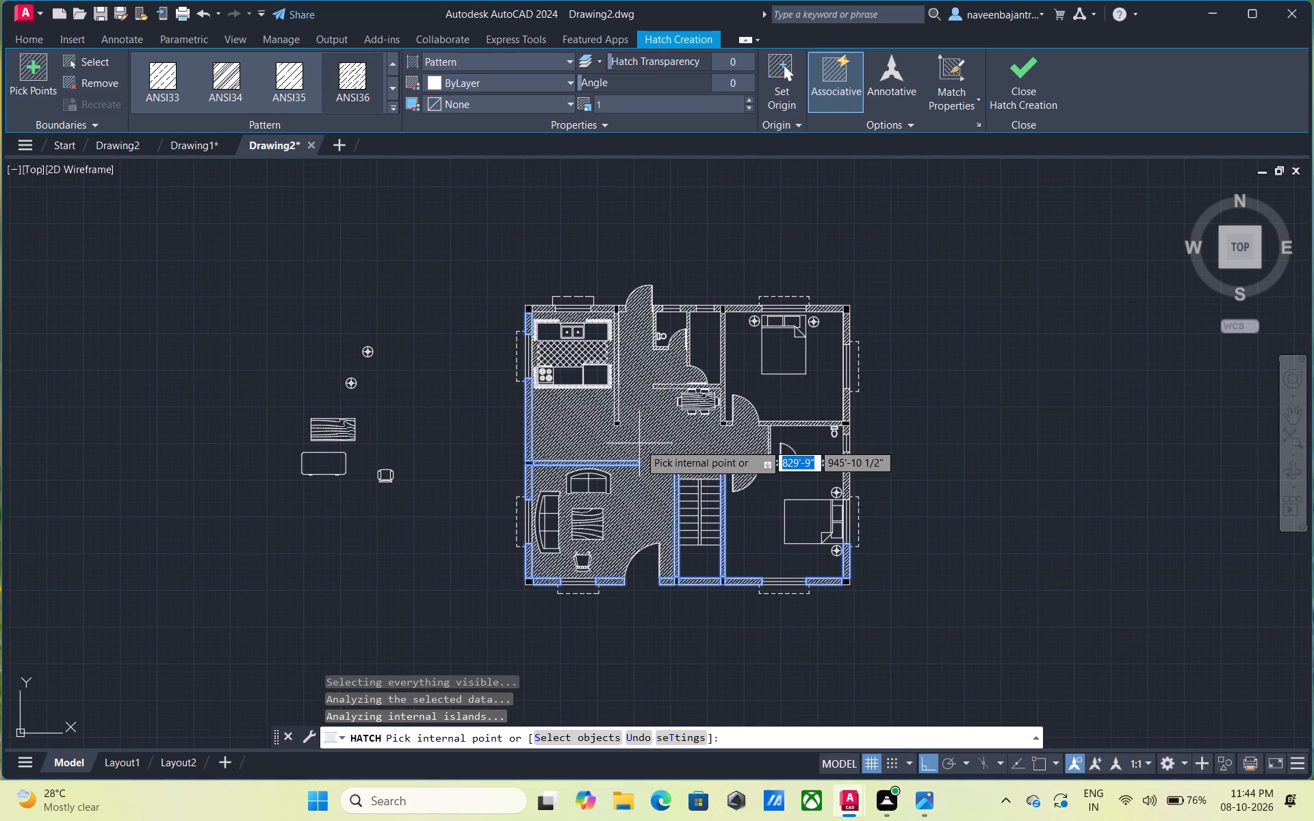
key(Escape)
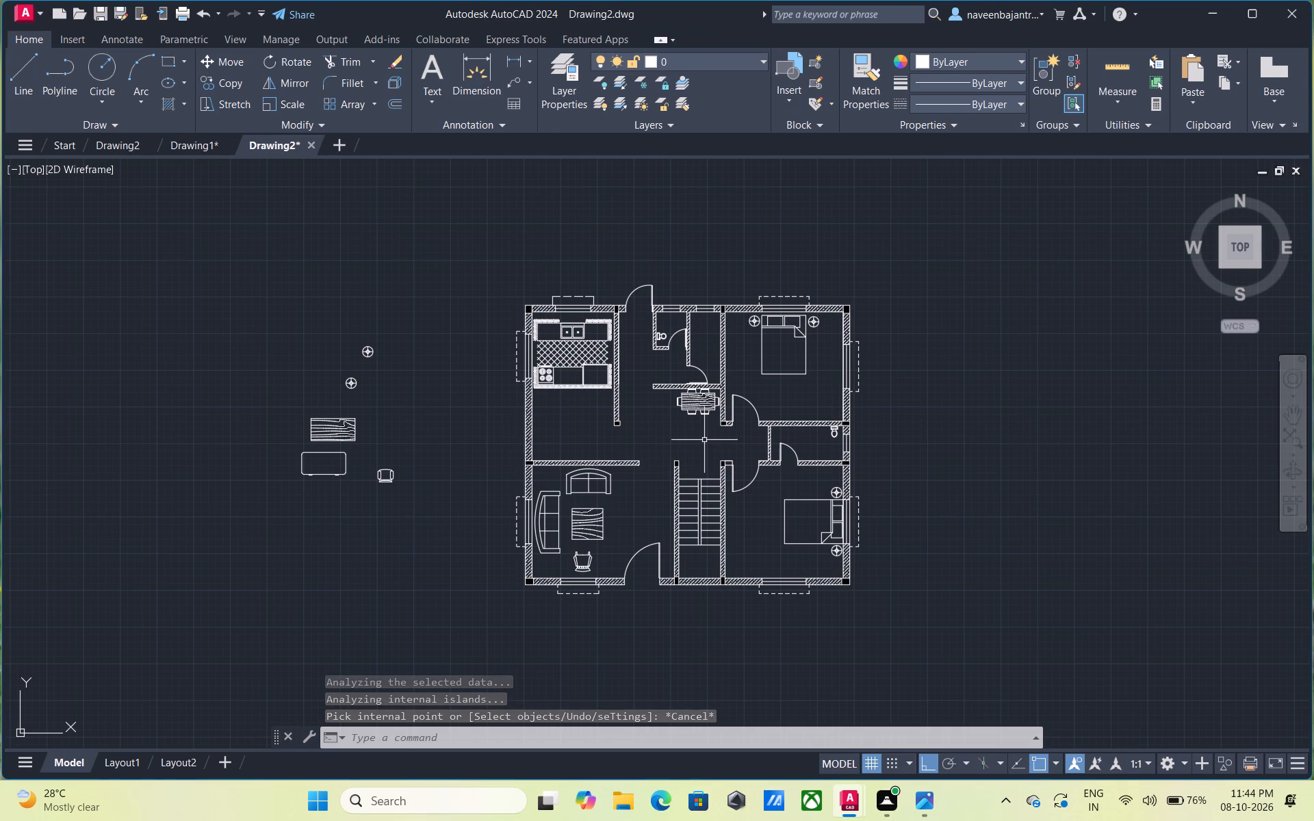
Delete the spare chair, rounded table, wood-grain table and two round lamp symbols lying west of the floor plan.
scroll(704, 440, up, 2)
scroll(714, 440, down, 1)
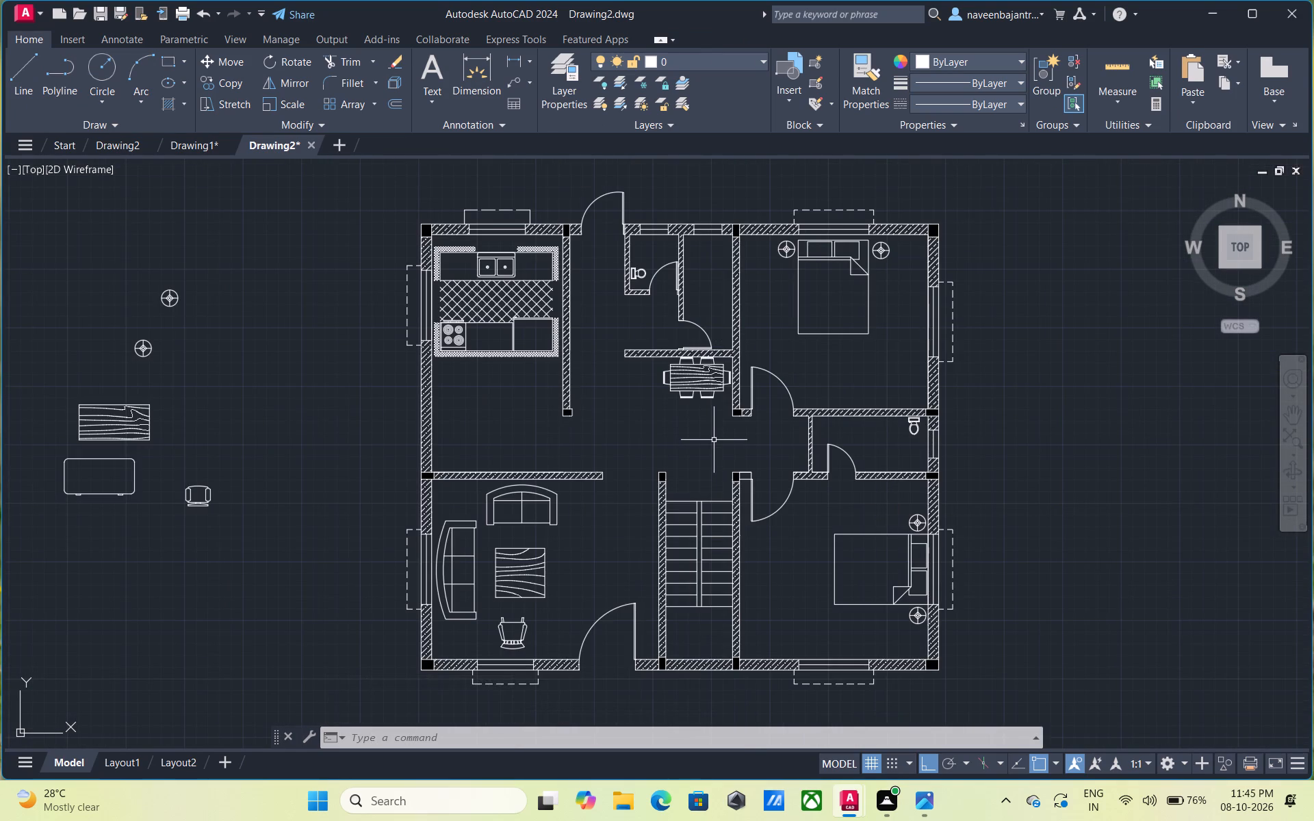
scroll(714, 440, down, 1)
middle_drag(684, 444, 644, 437)
click(352, 471)
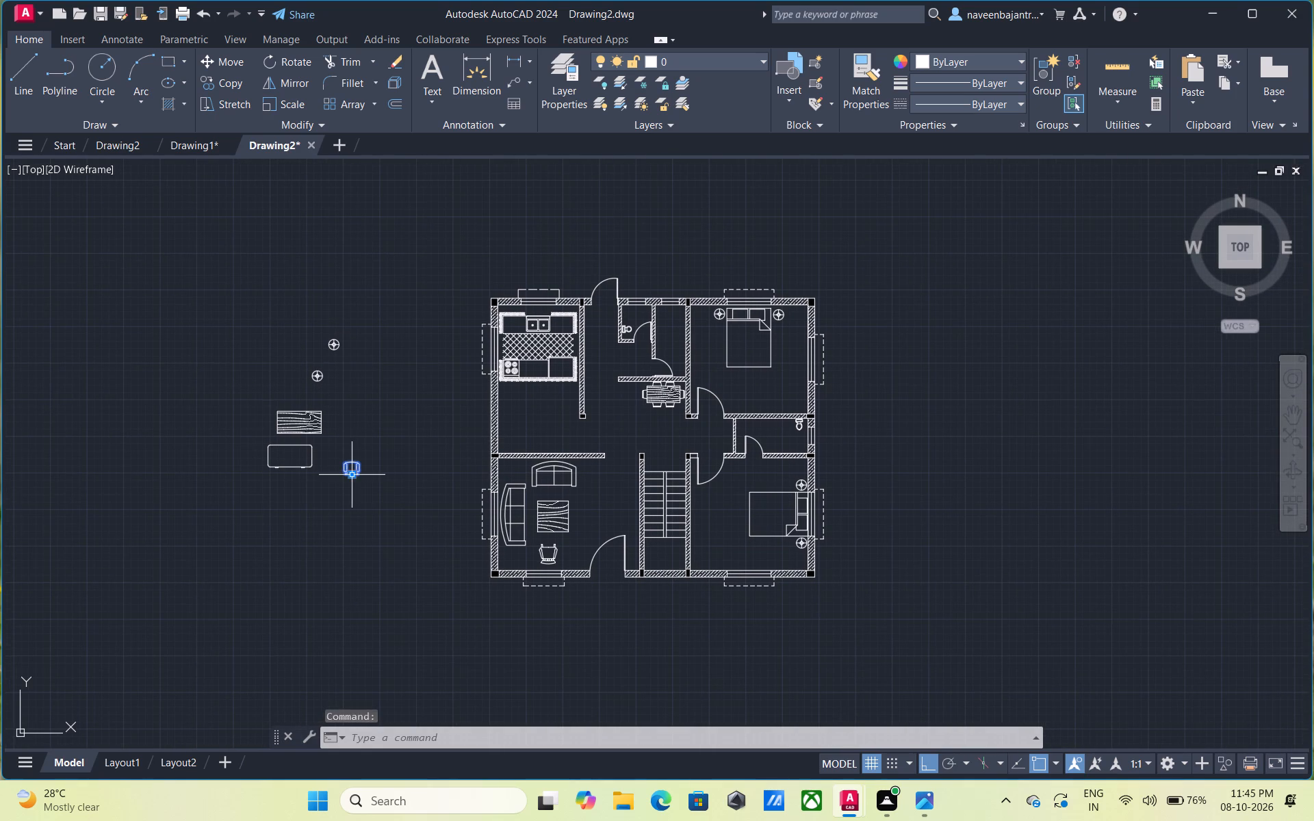
key(Delete)
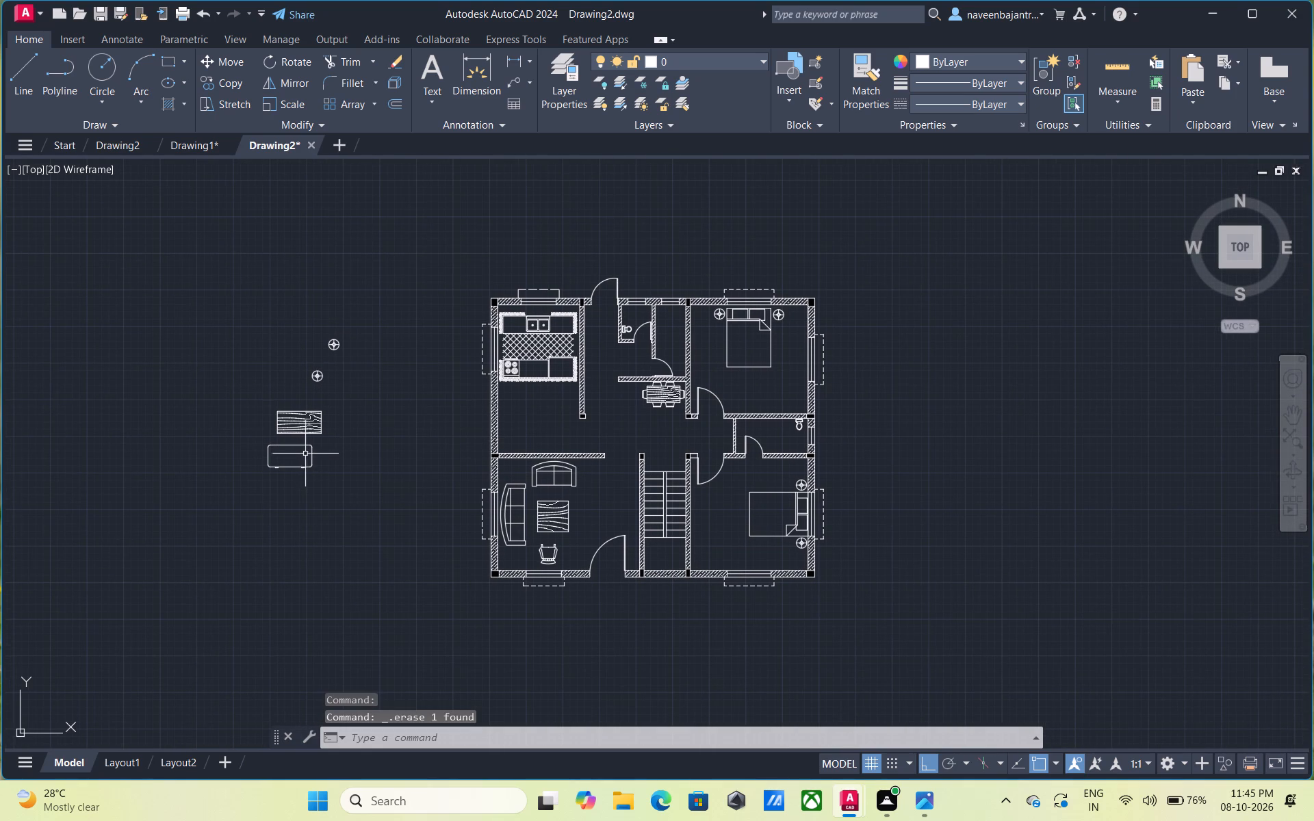
click(311, 447)
key(Delete)
click(318, 422)
key(Delete)
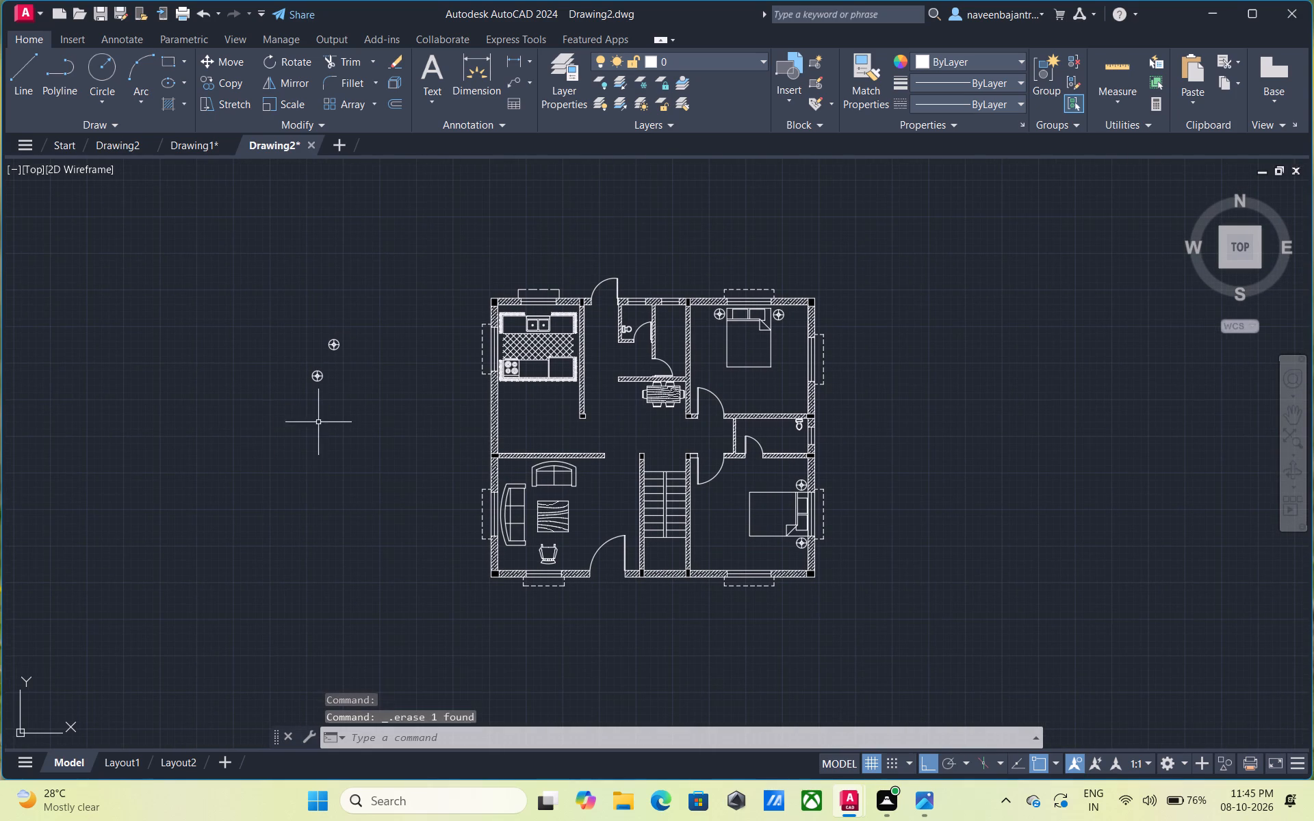
click(315, 374)
key(Delete)
click(335, 347)
key(Delete)
Hatch the short wall stub between the staircase column and the south bedroom's door with ANSI36.
scroll(339, 372, down, 1)
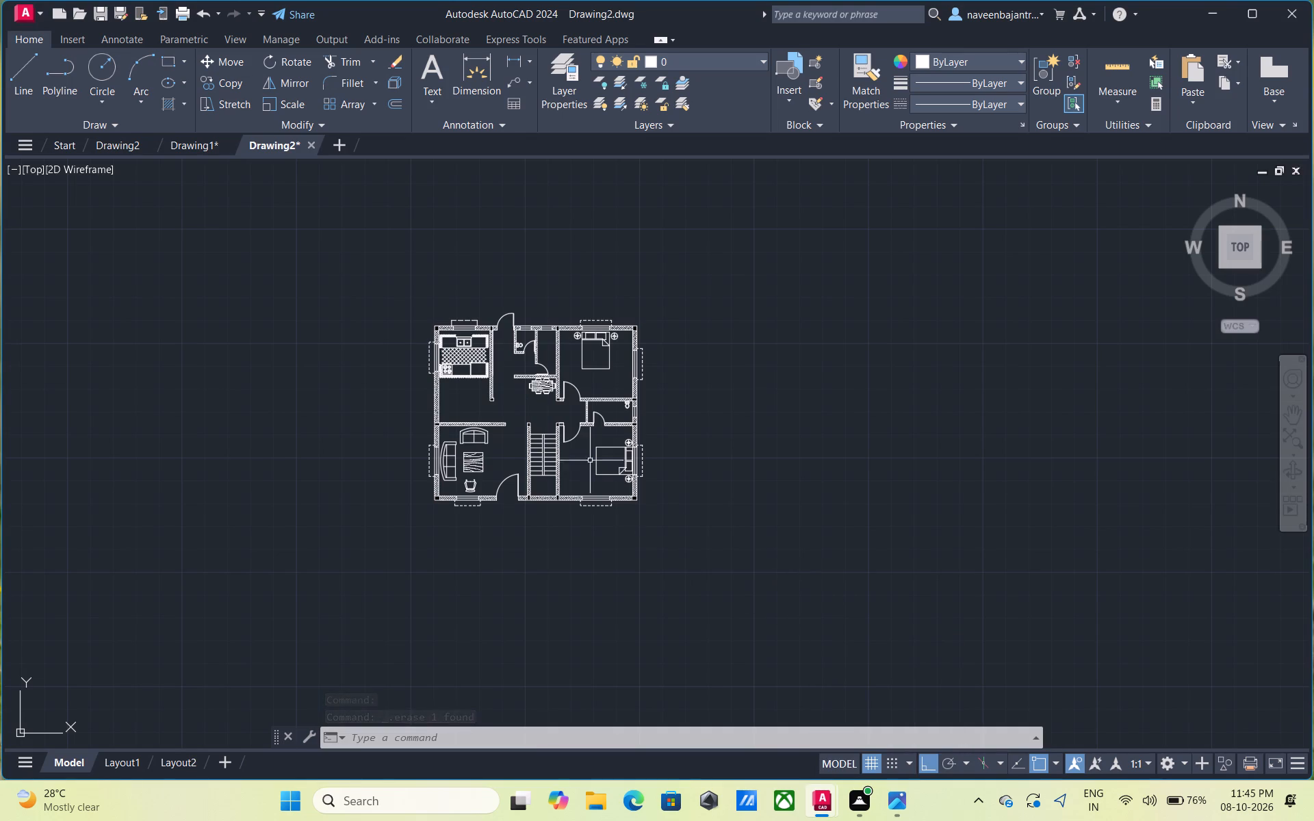
scroll(563, 434, up, 3)
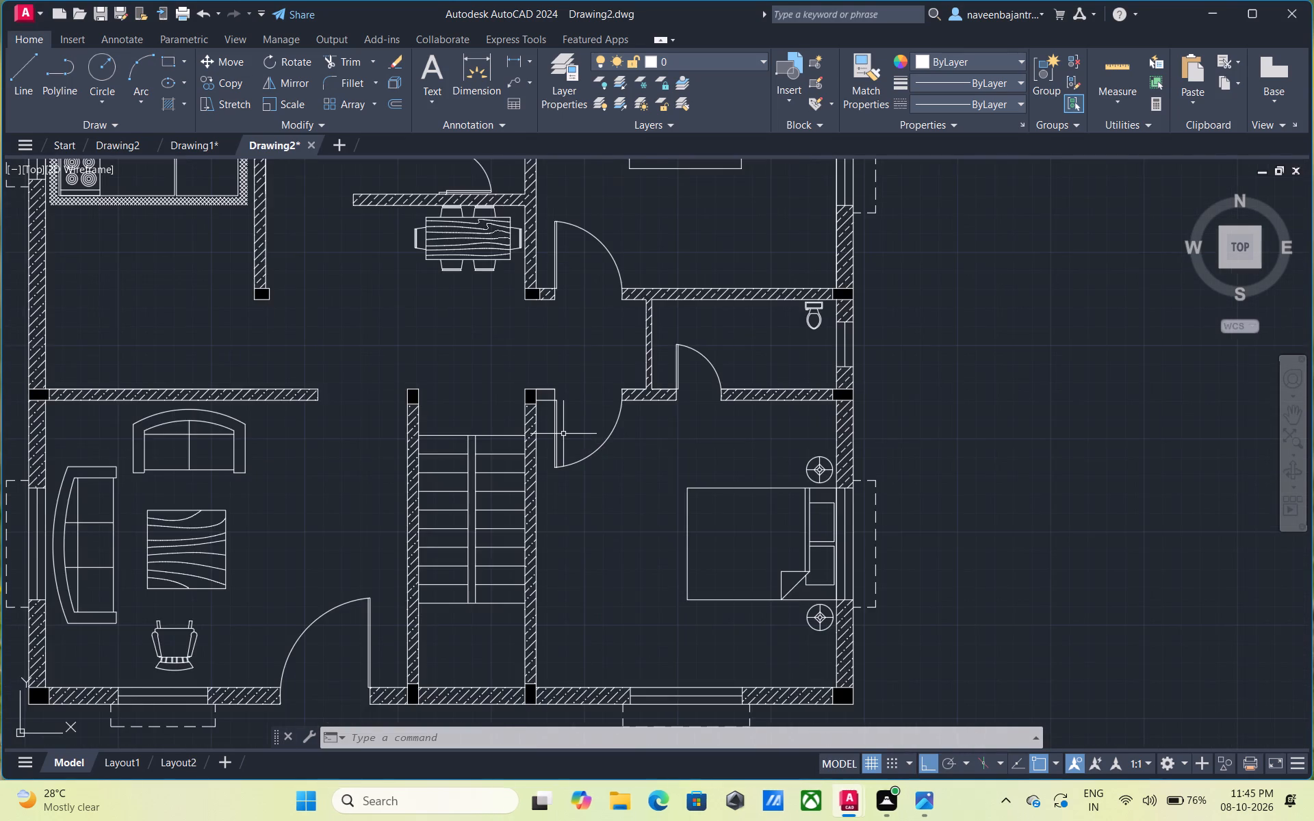
scroll(563, 434, up, 2)
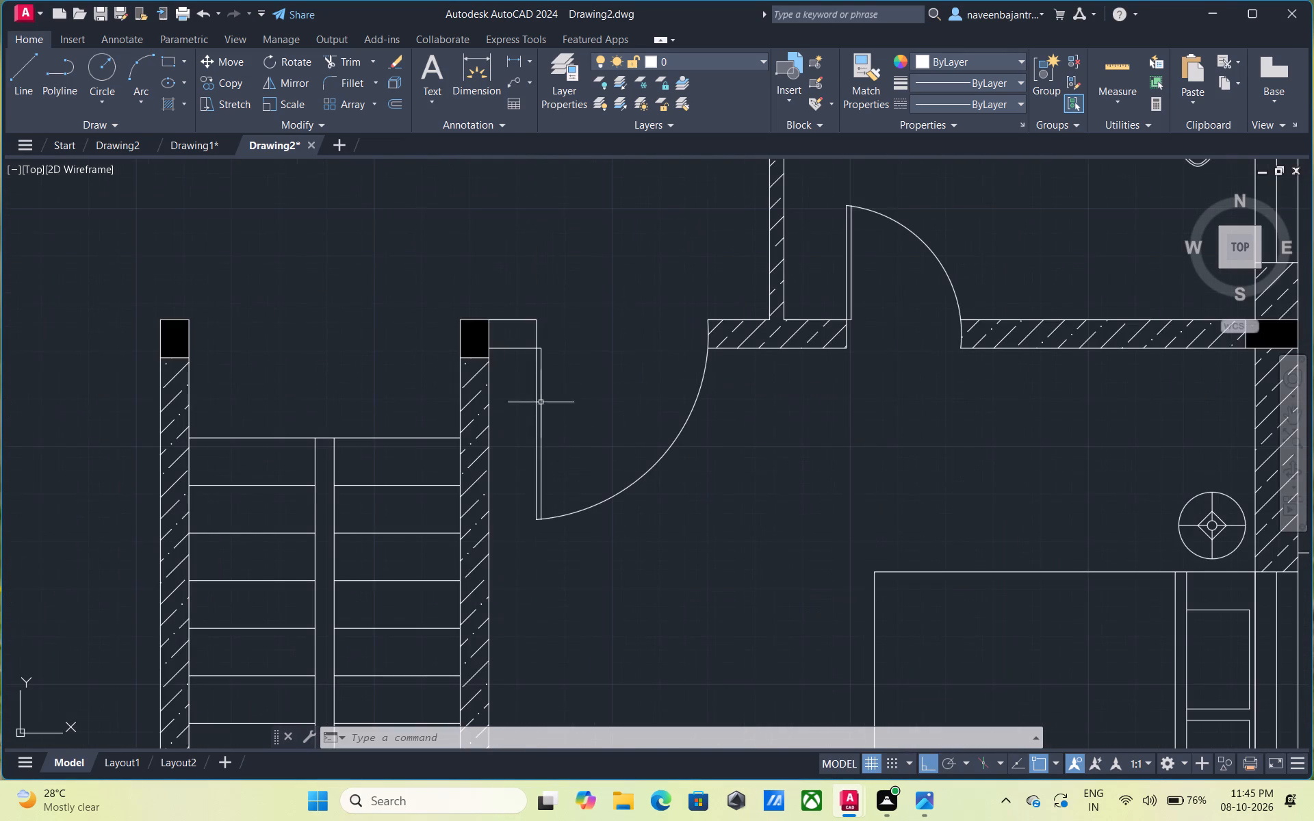
click(176, 98)
click(350, 75)
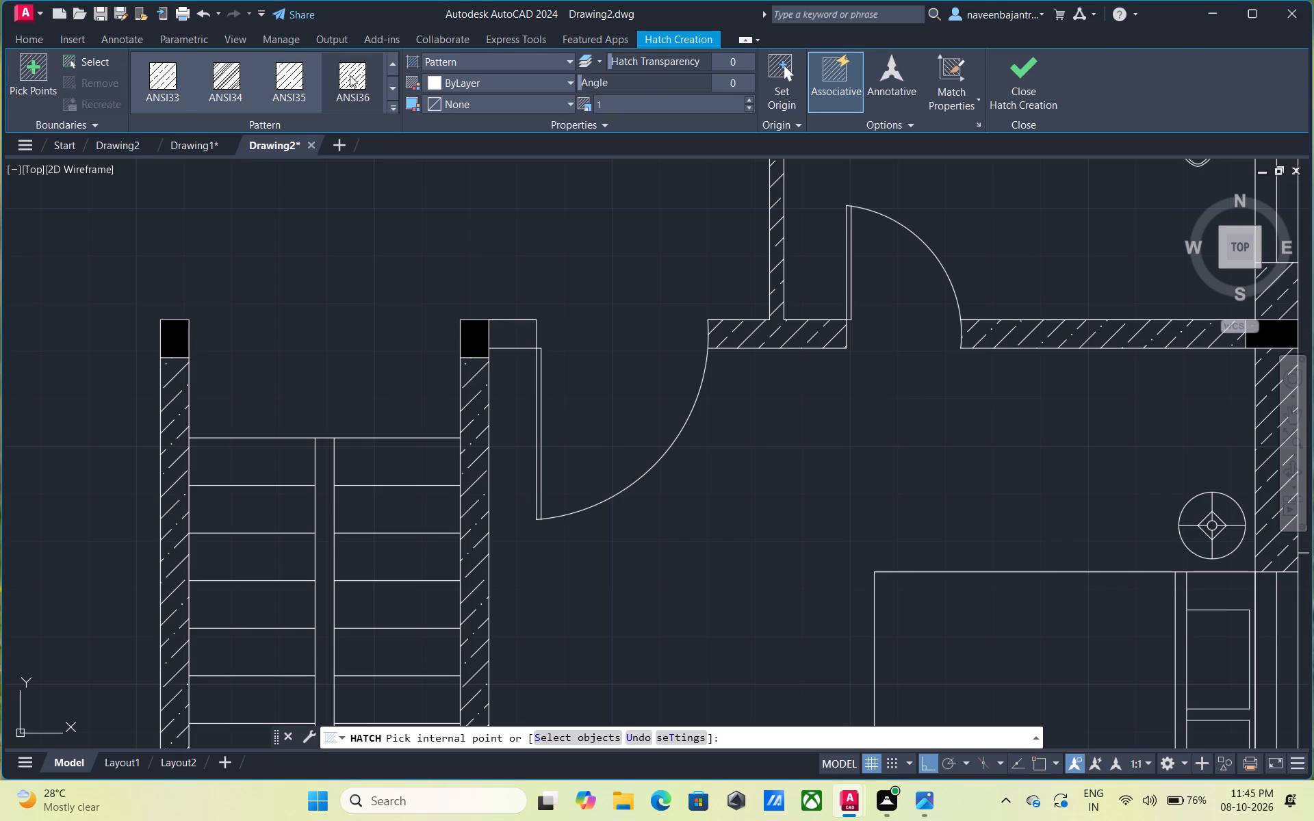
click(515, 335)
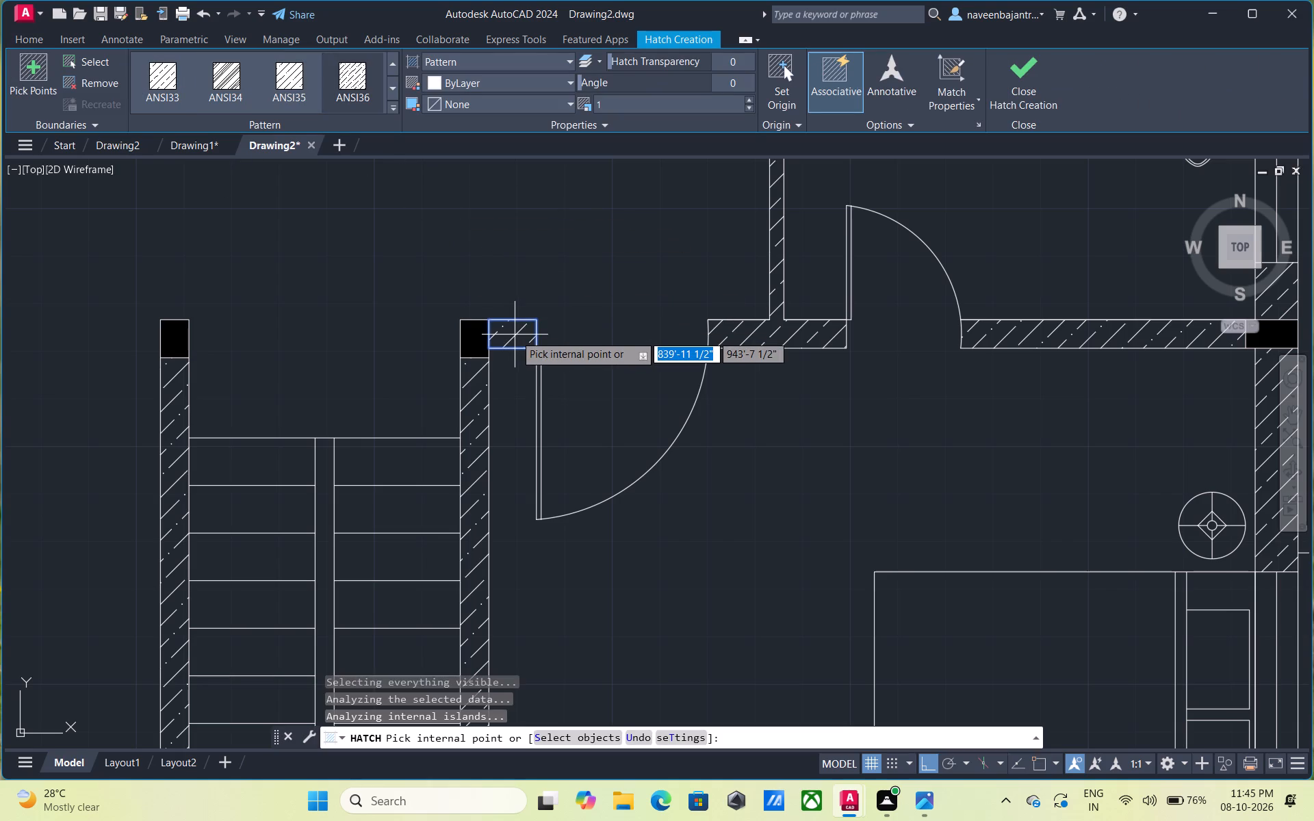
key(Escape)
scroll(515, 337, down, 3)
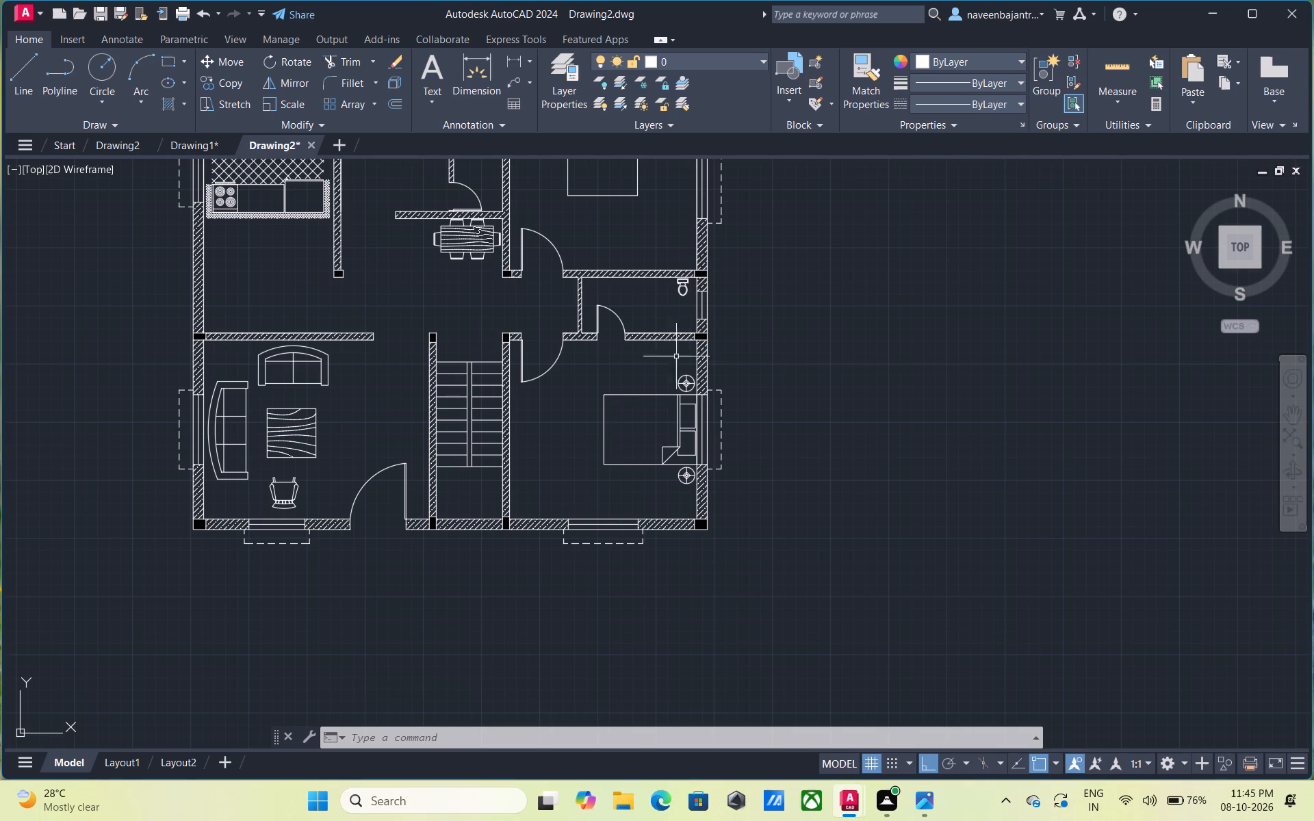
Inspect the whole hatched floor plan, checking the south bedroom, staircase and south wall up close.
scroll(613, 350, down, 1)
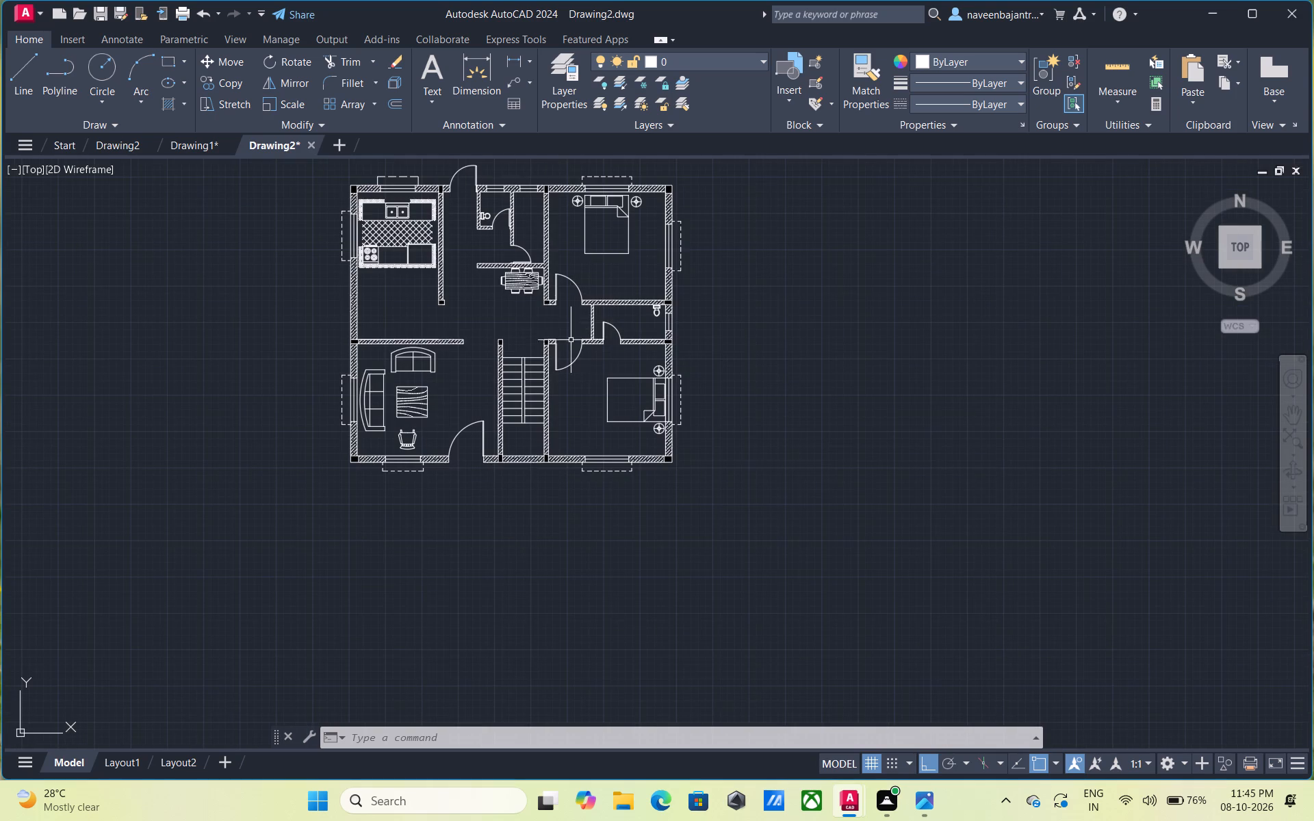
middle_drag(498, 308, 498, 311)
middle_drag(498, 311, 510, 350)
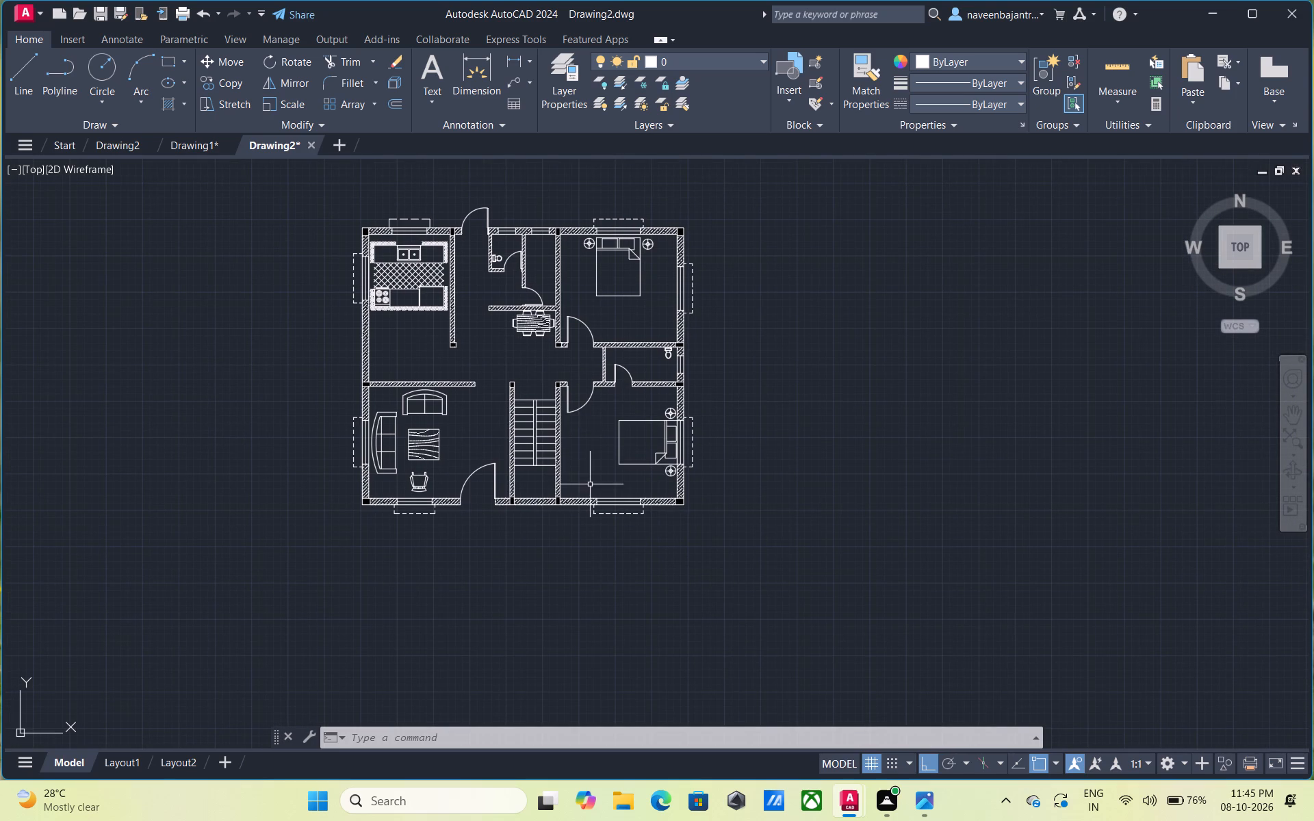
scroll(571, 506, up, 4)
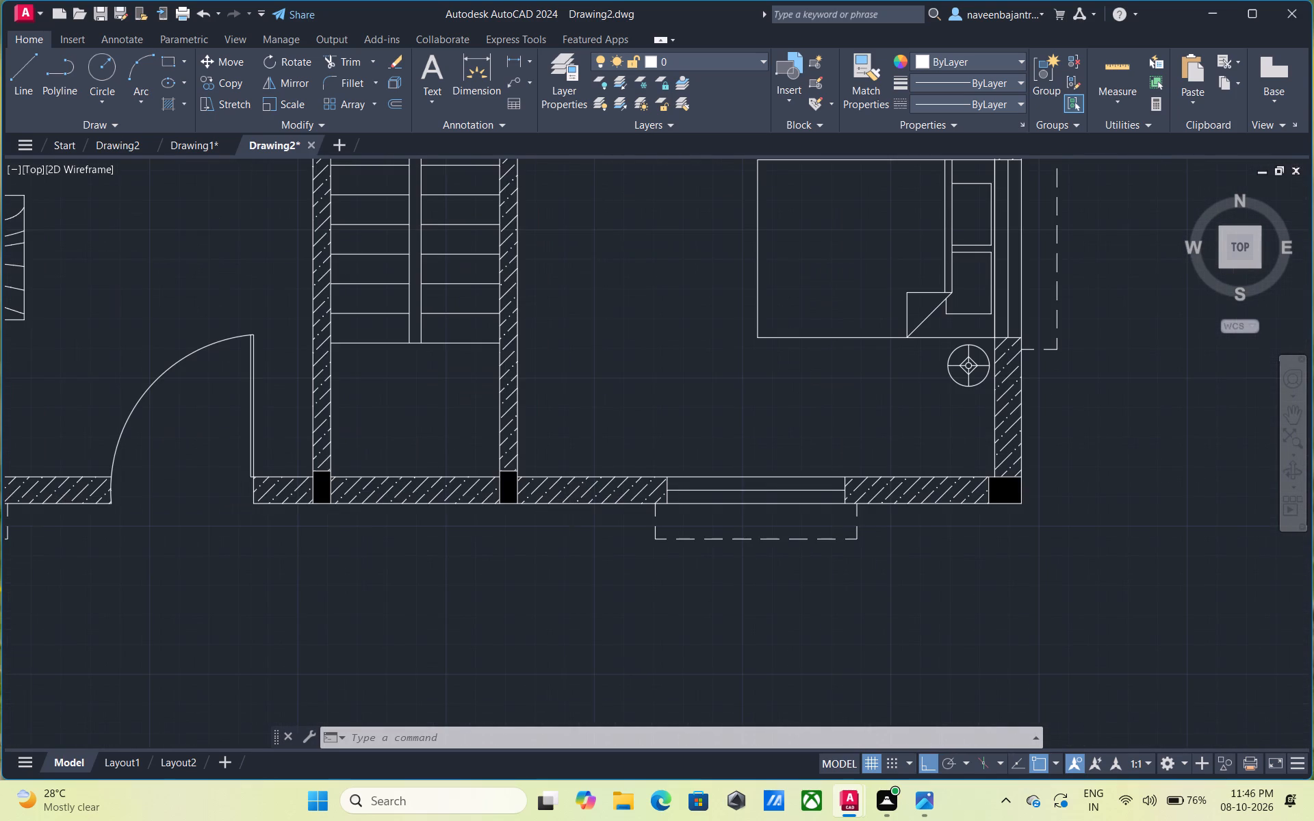
scroll(571, 507, down, 3)
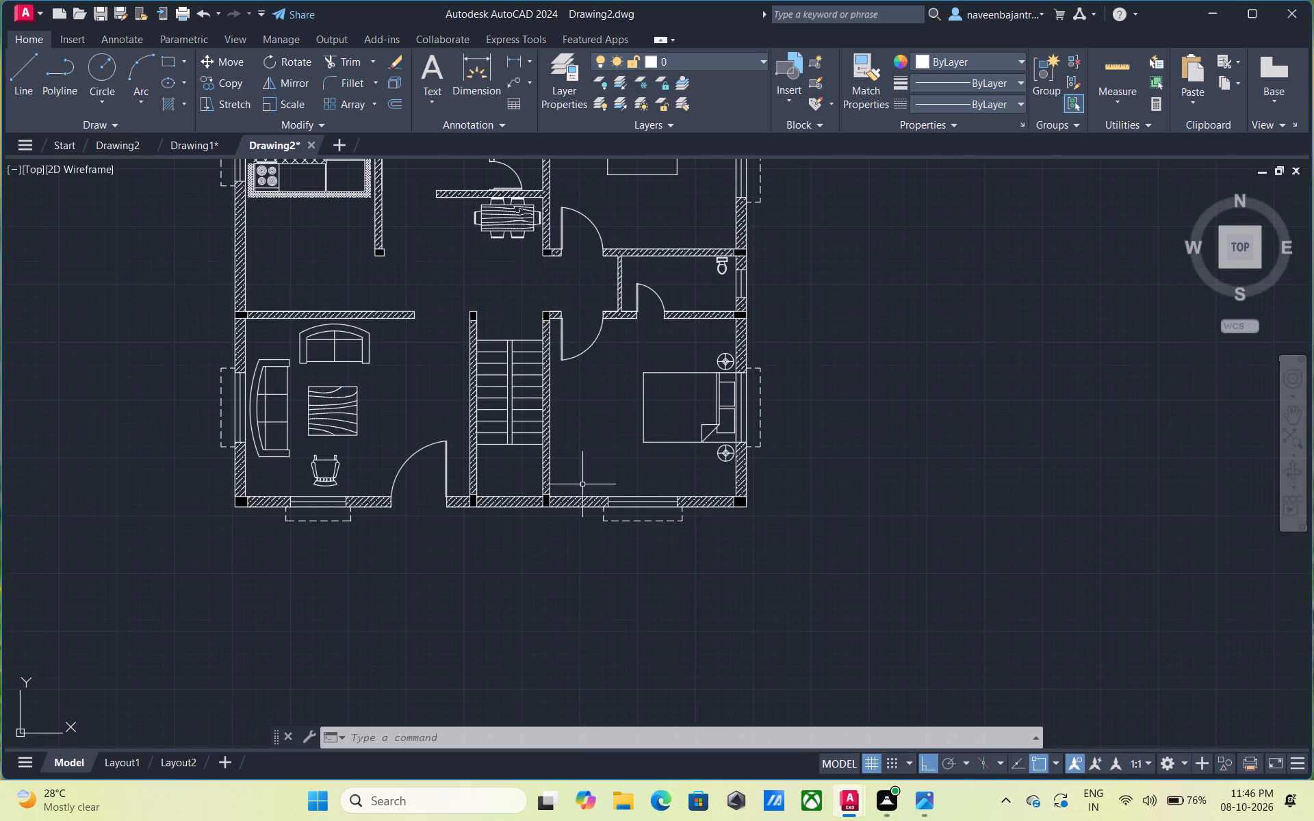
middle_drag(597, 440, 646, 588)
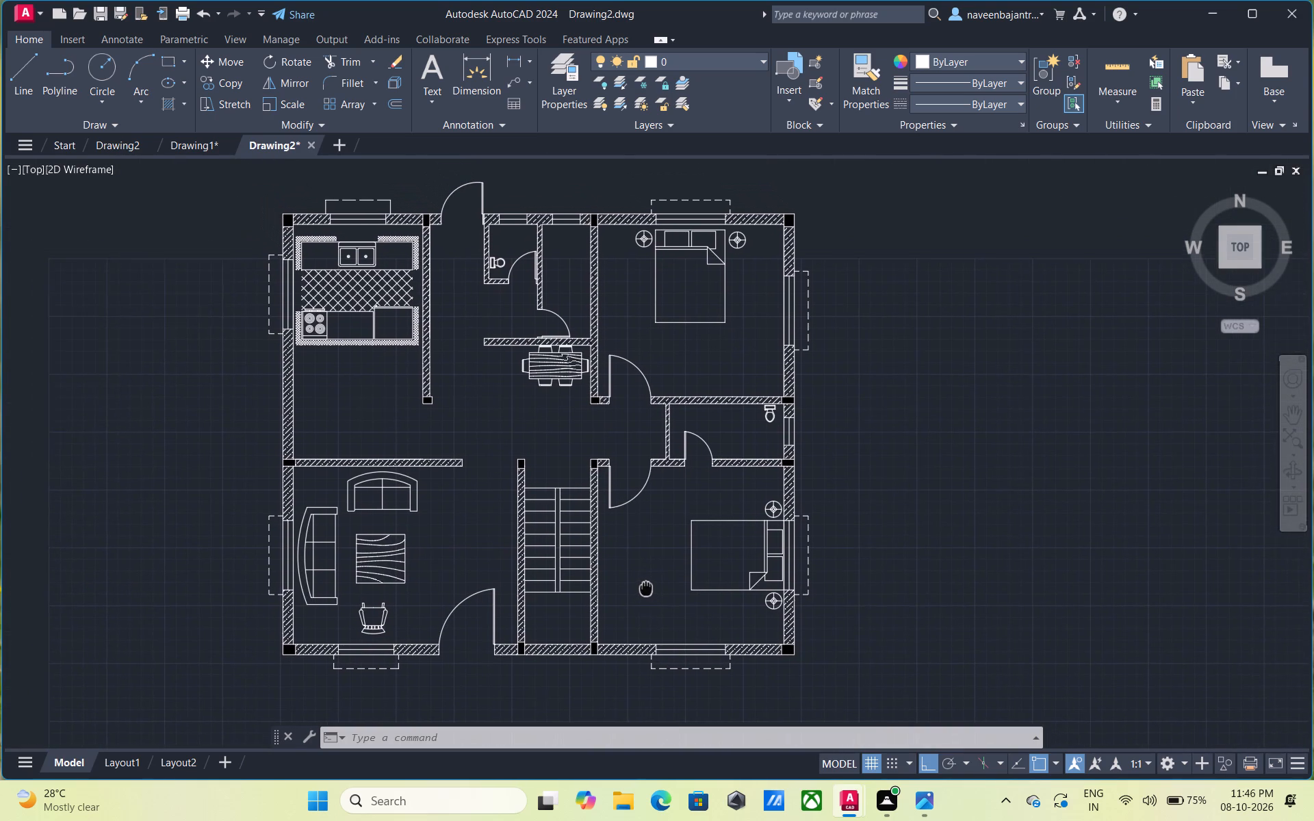
middle_drag(646, 588, 688, 586)
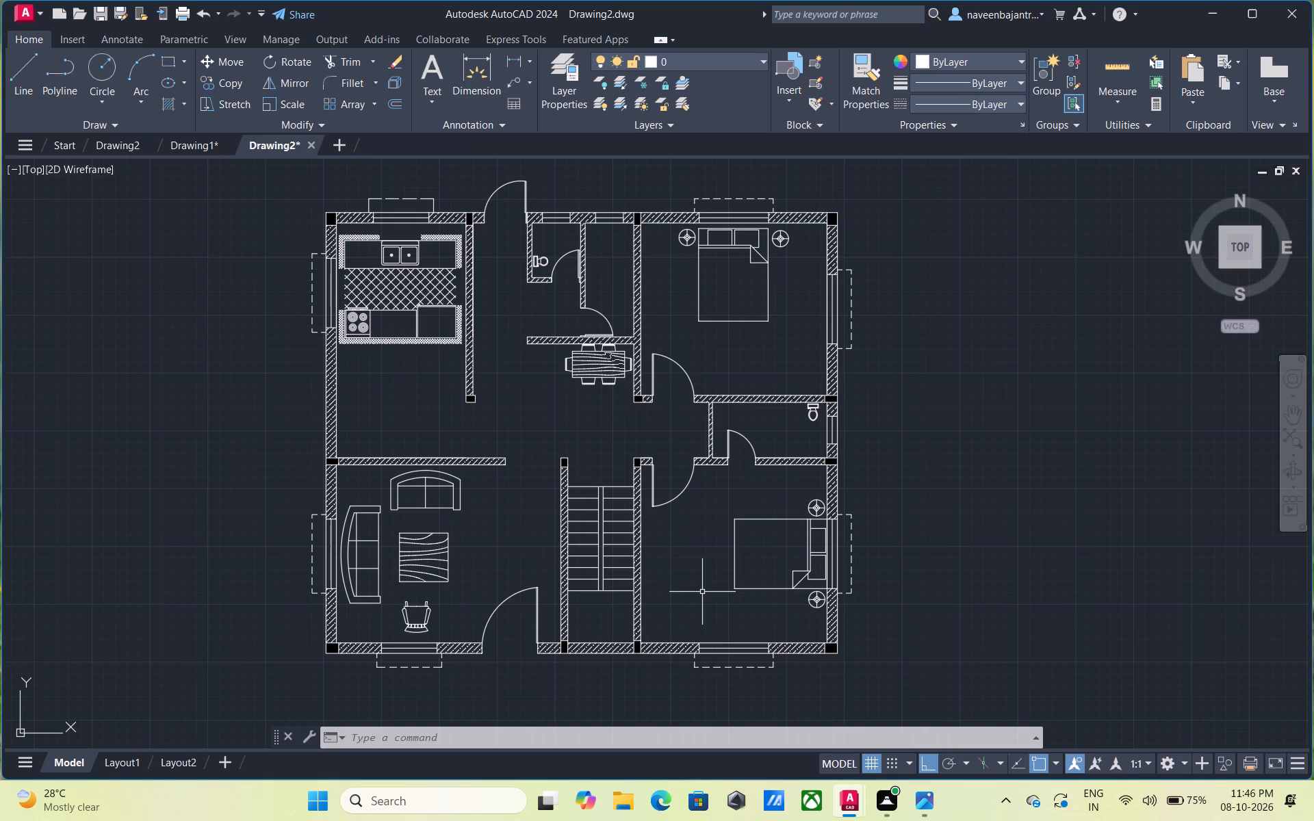
scroll(702, 592, up, 2)
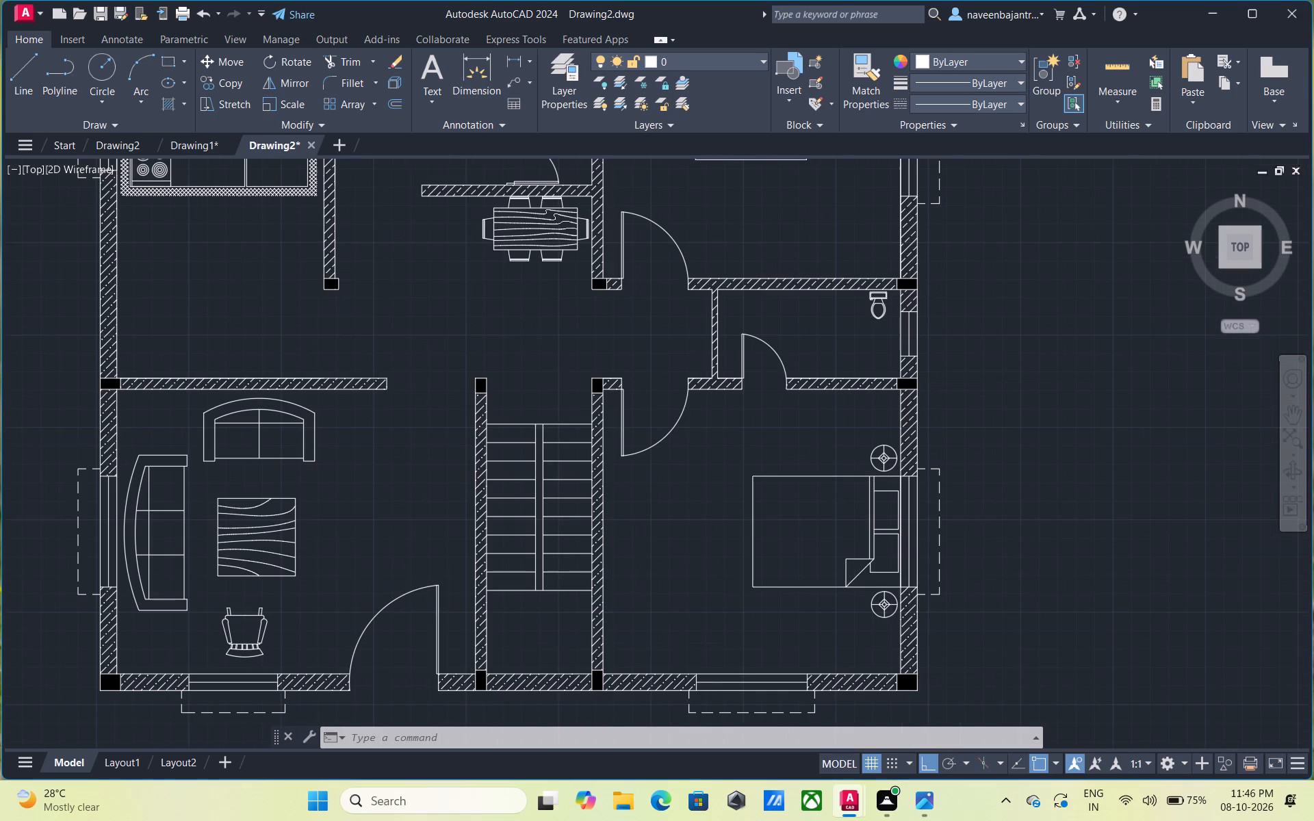
scroll(702, 592, down, 1)
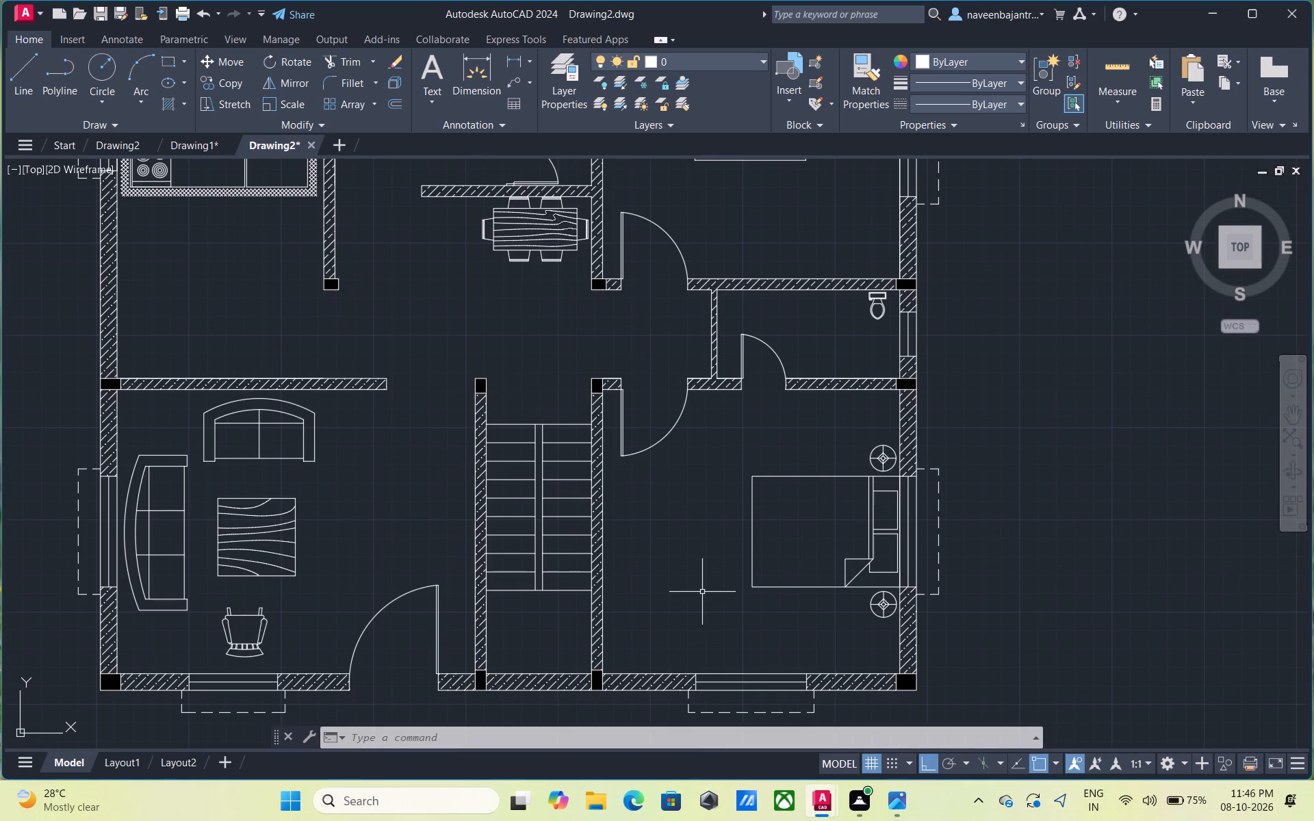
scroll(702, 592, down, 1)
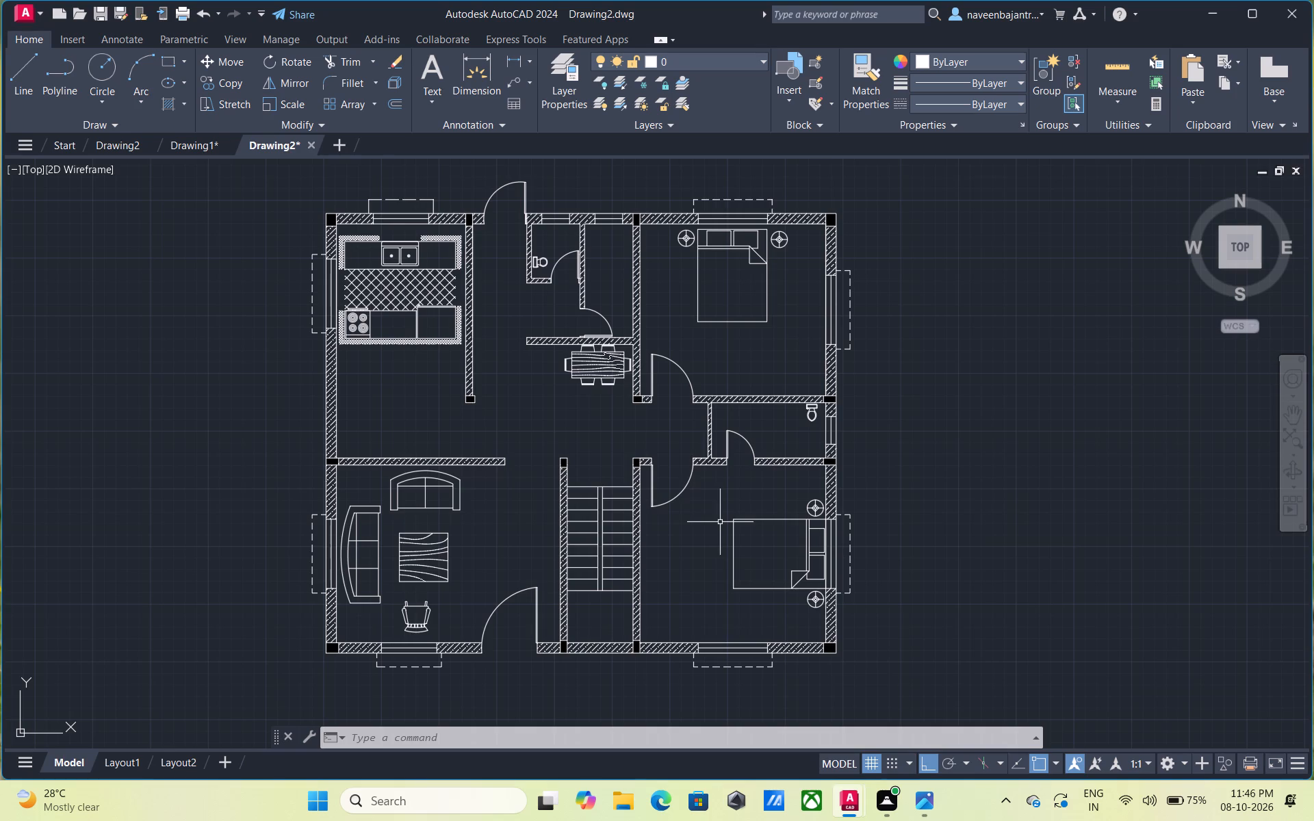
ctrl+scroll(726, 526, up, 3)
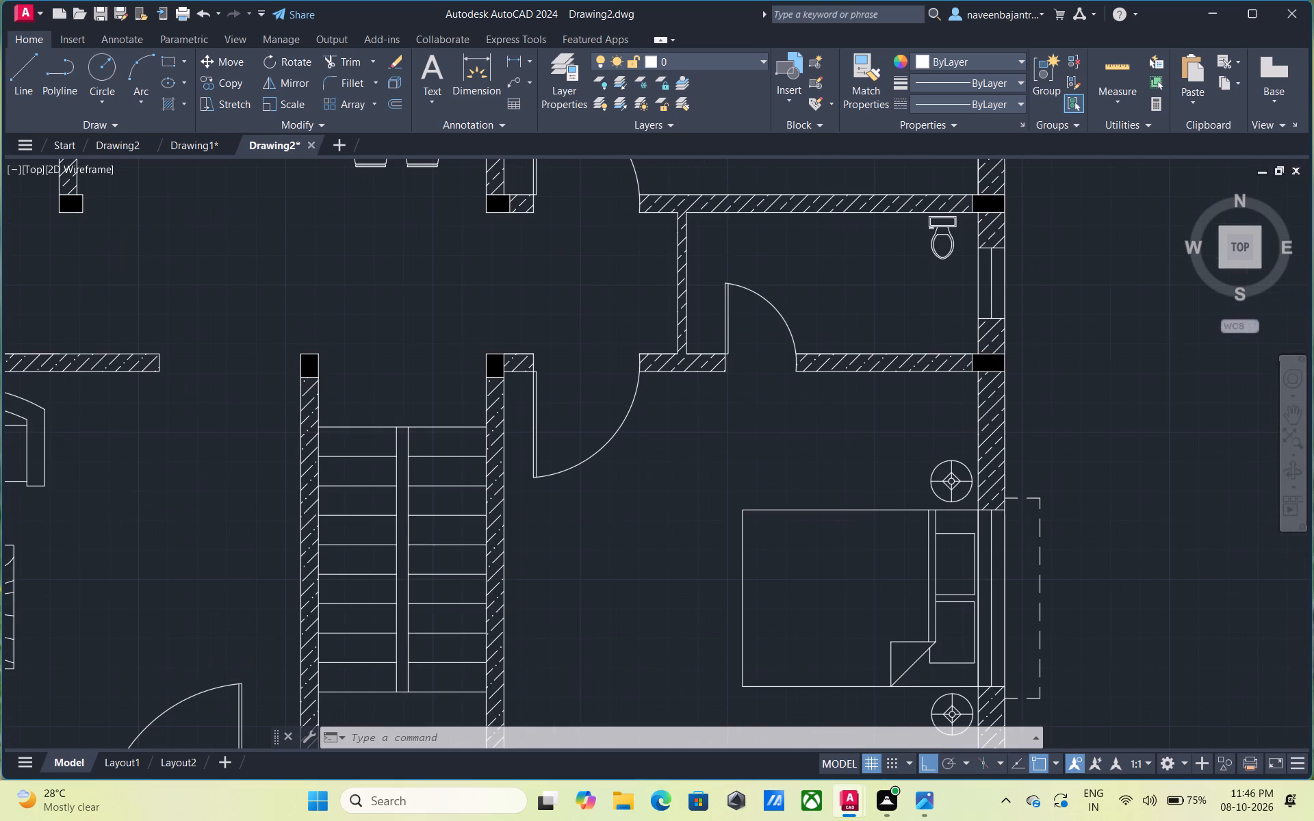
ctrl+scroll(726, 526, down, 3)
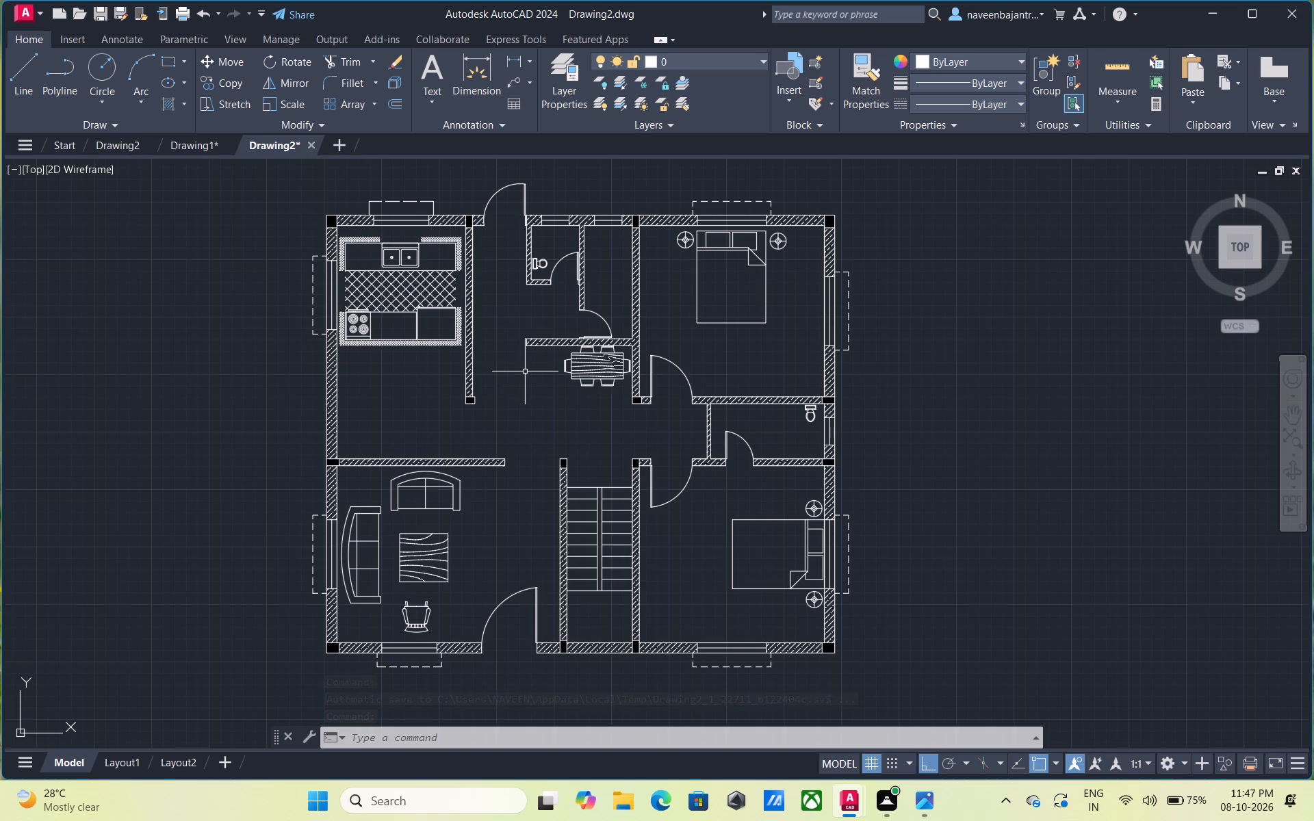
Open DesignCenter and look through its folder tree around the sample drawings for another source of blocks.
text(dc)
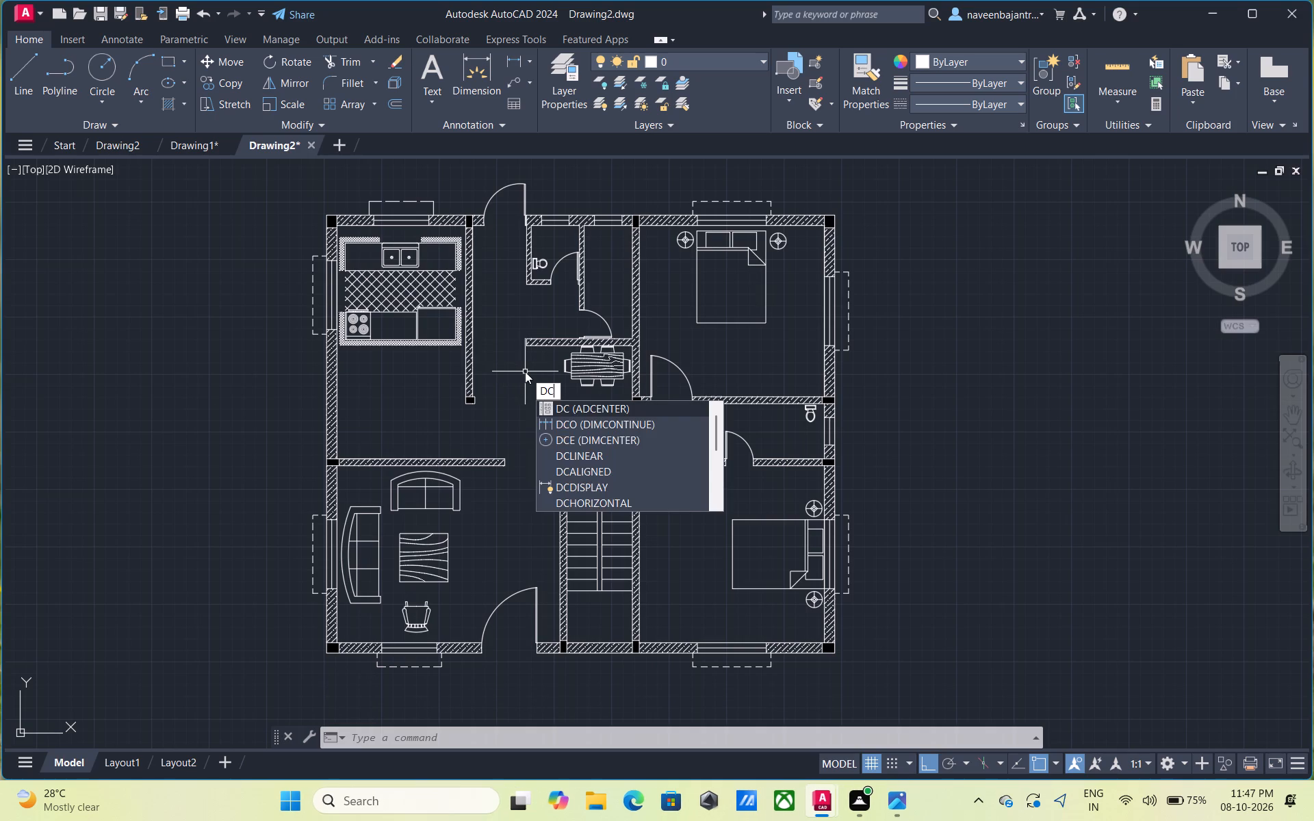
key(space)
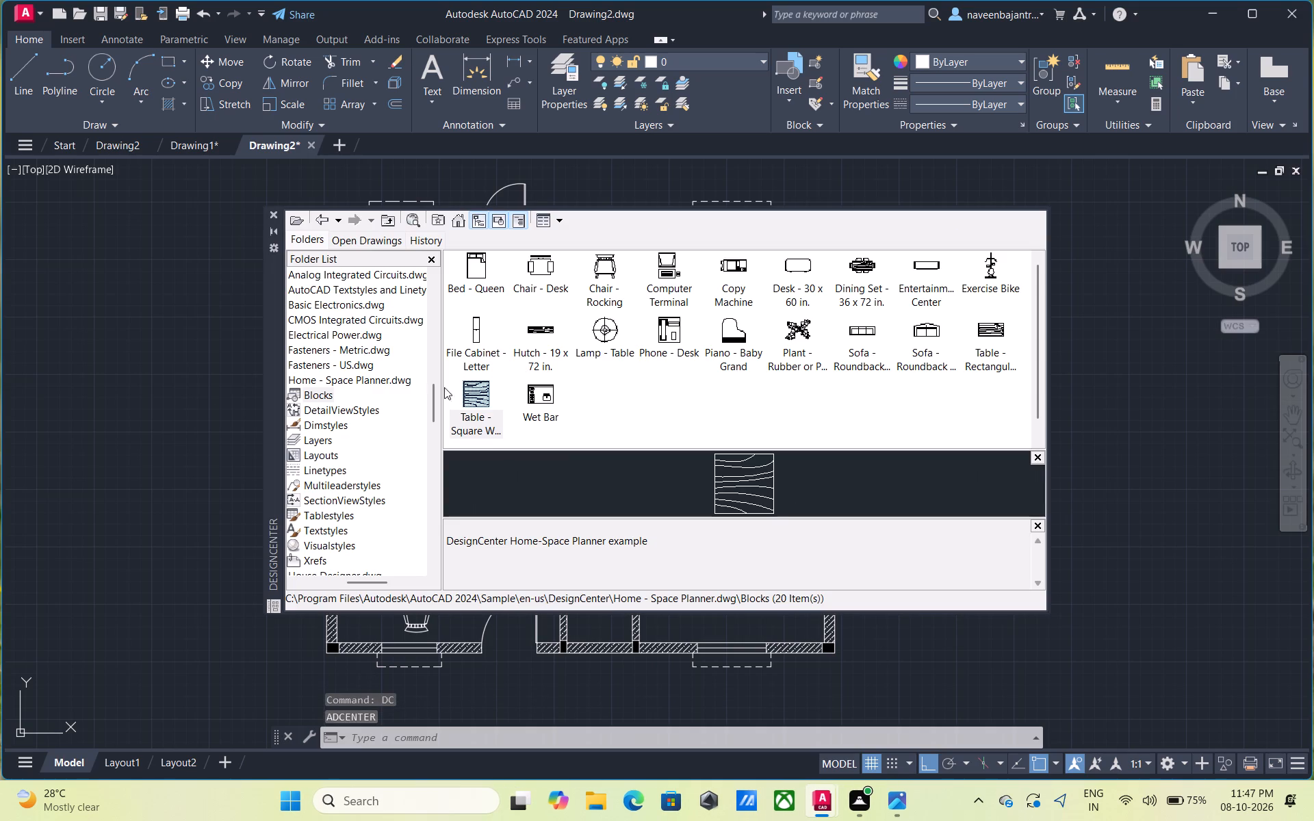
scroll(400, 382, down, 9)
scroll(400, 382, up, 1)
scroll(400, 382, down, 11)
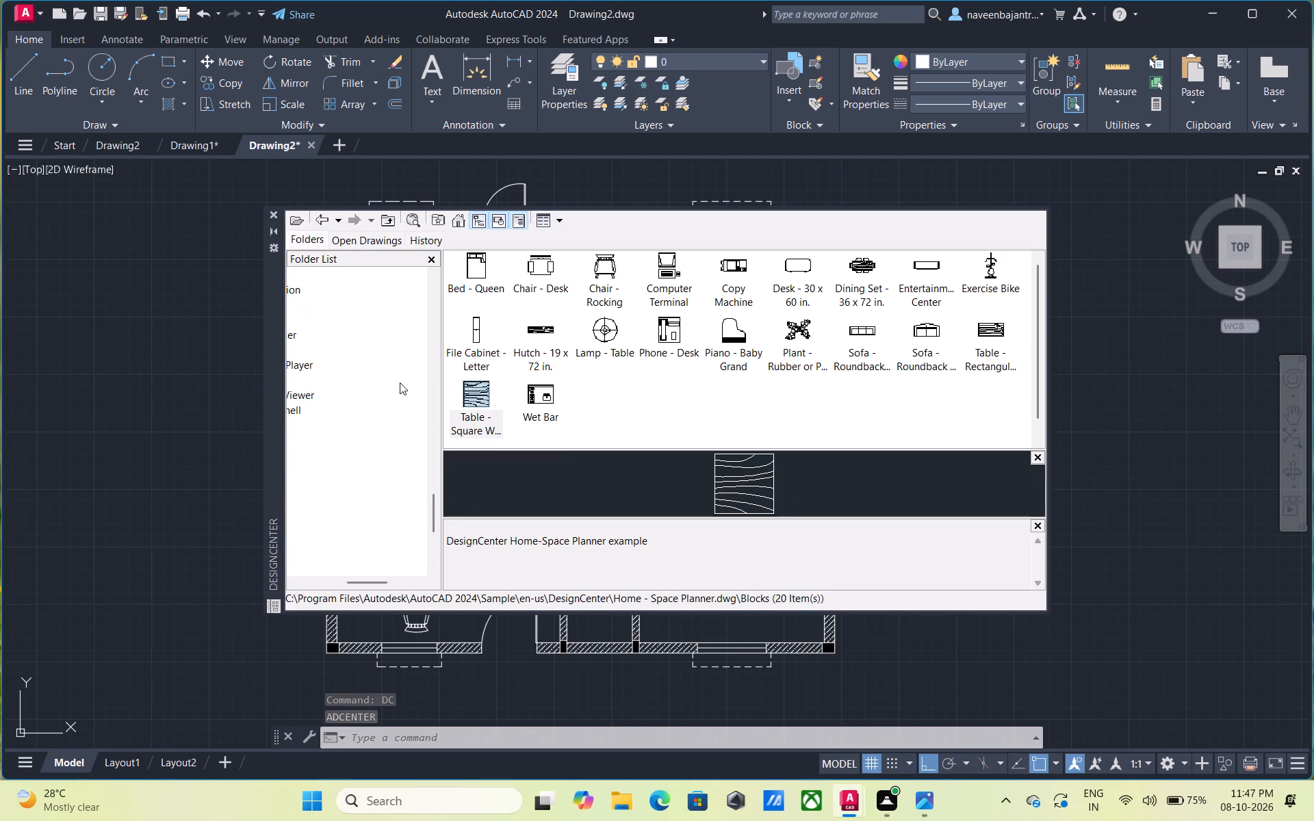
scroll(400, 382, up, 1)
scroll(400, 382, down, 1)
scroll(400, 382, up, 3)
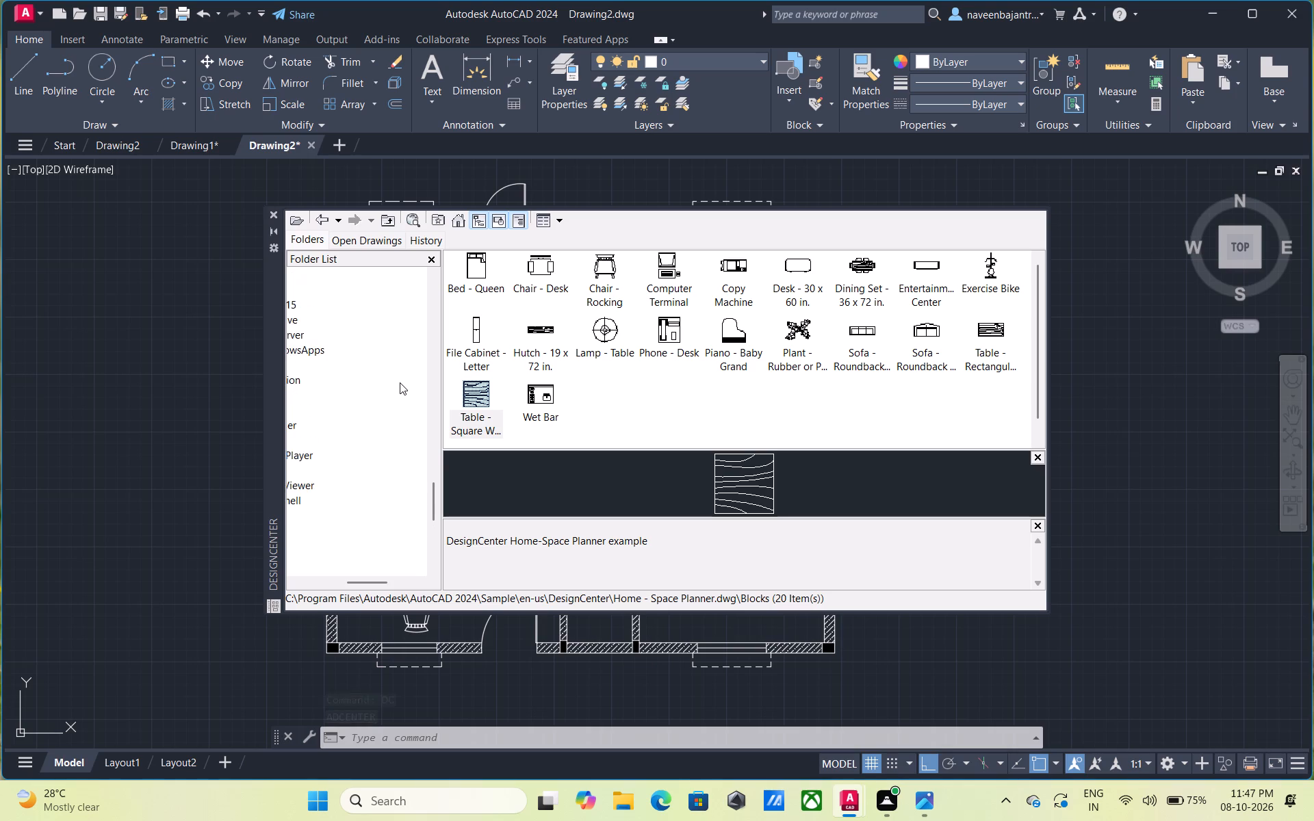
scroll(400, 382, up, 6)
scroll(400, 382, down, 1)
scroll(400, 382, right, 1)
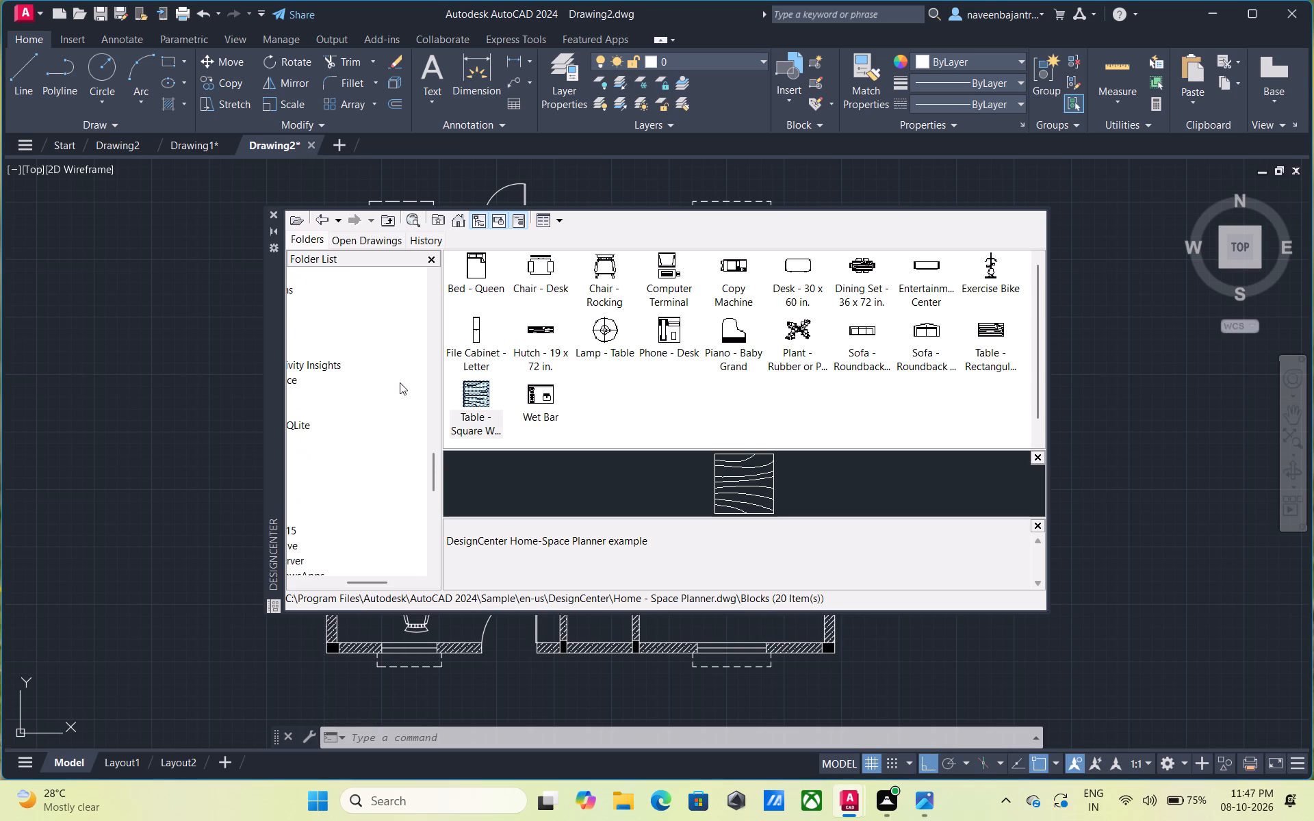
scroll(400, 382, left, 1)
scroll(400, 382, up, 6)
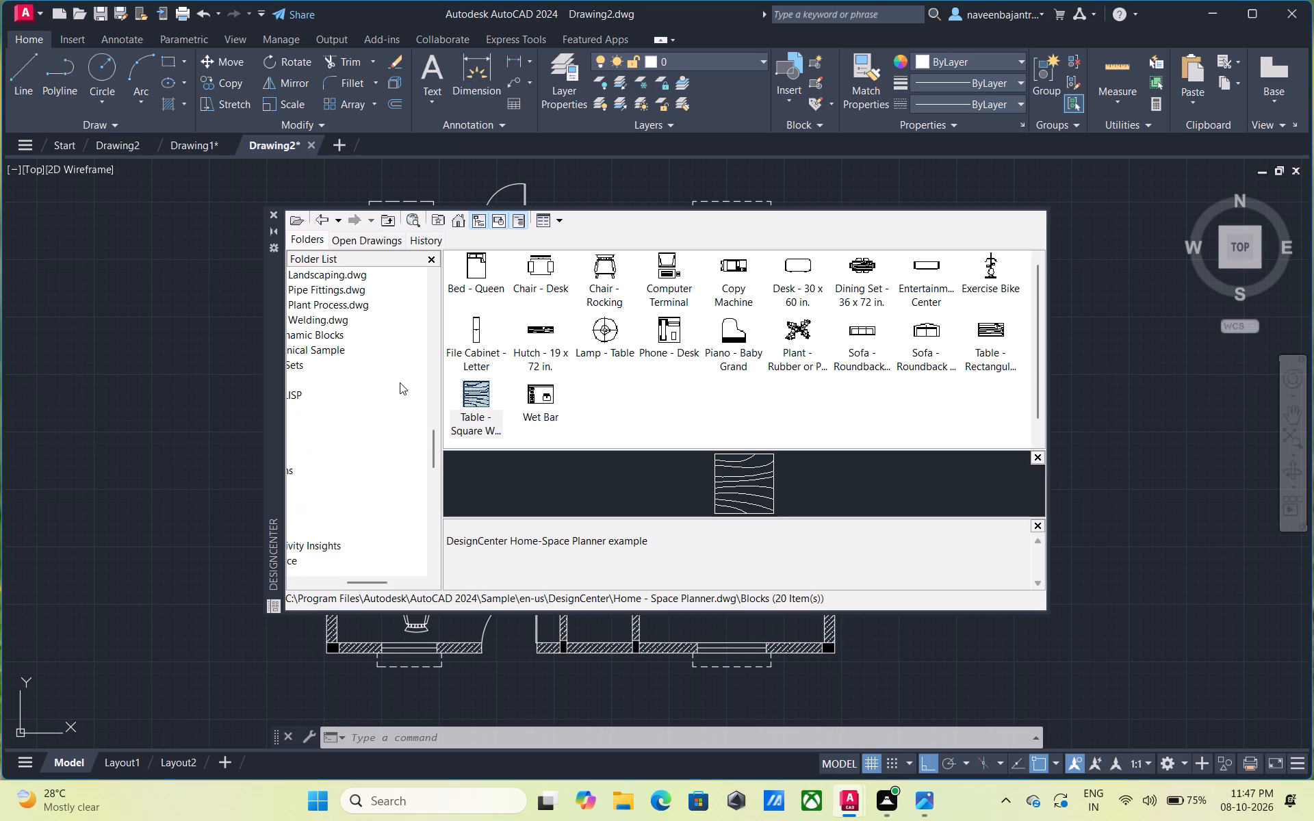
scroll(400, 382, up, 1)
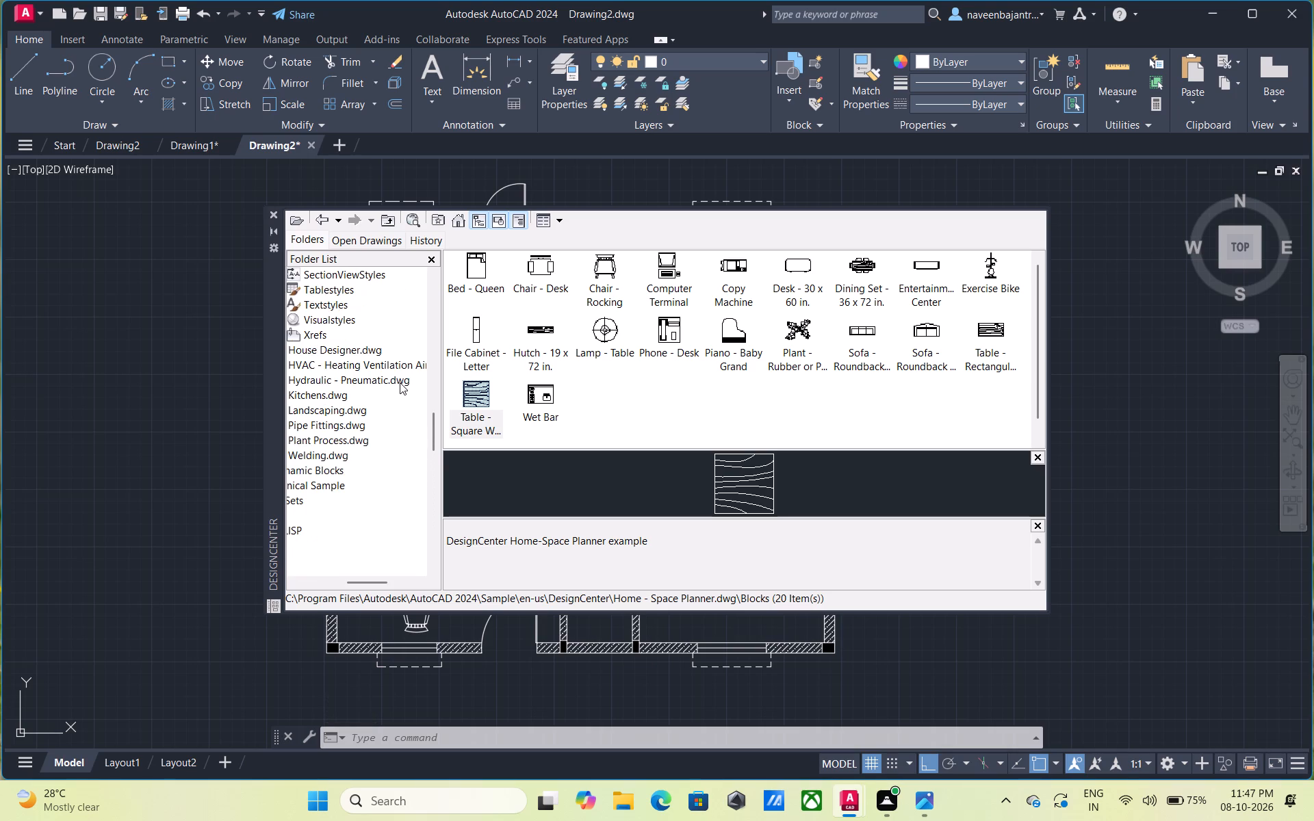
scroll(400, 382, up, 6)
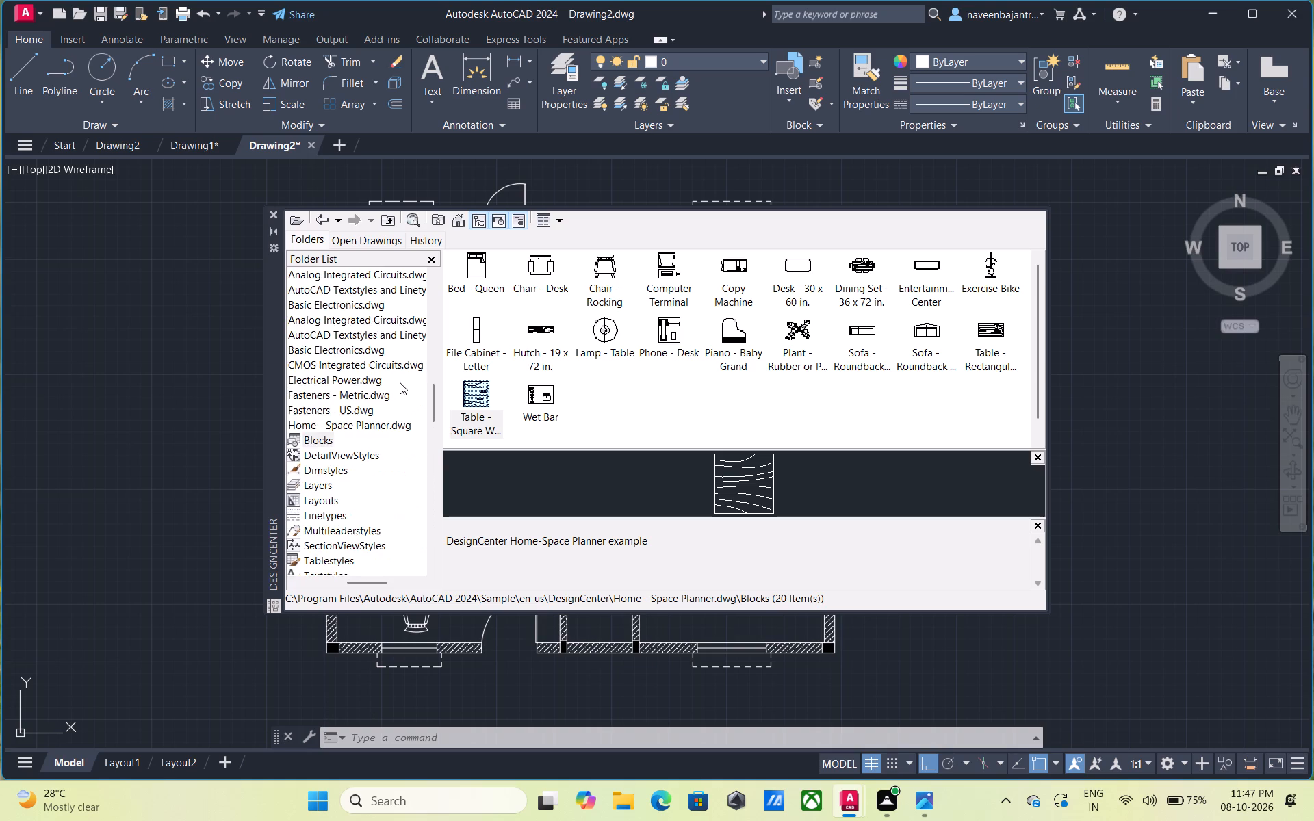
scroll(400, 382, up, 7)
scroll(400, 382, down, 1)
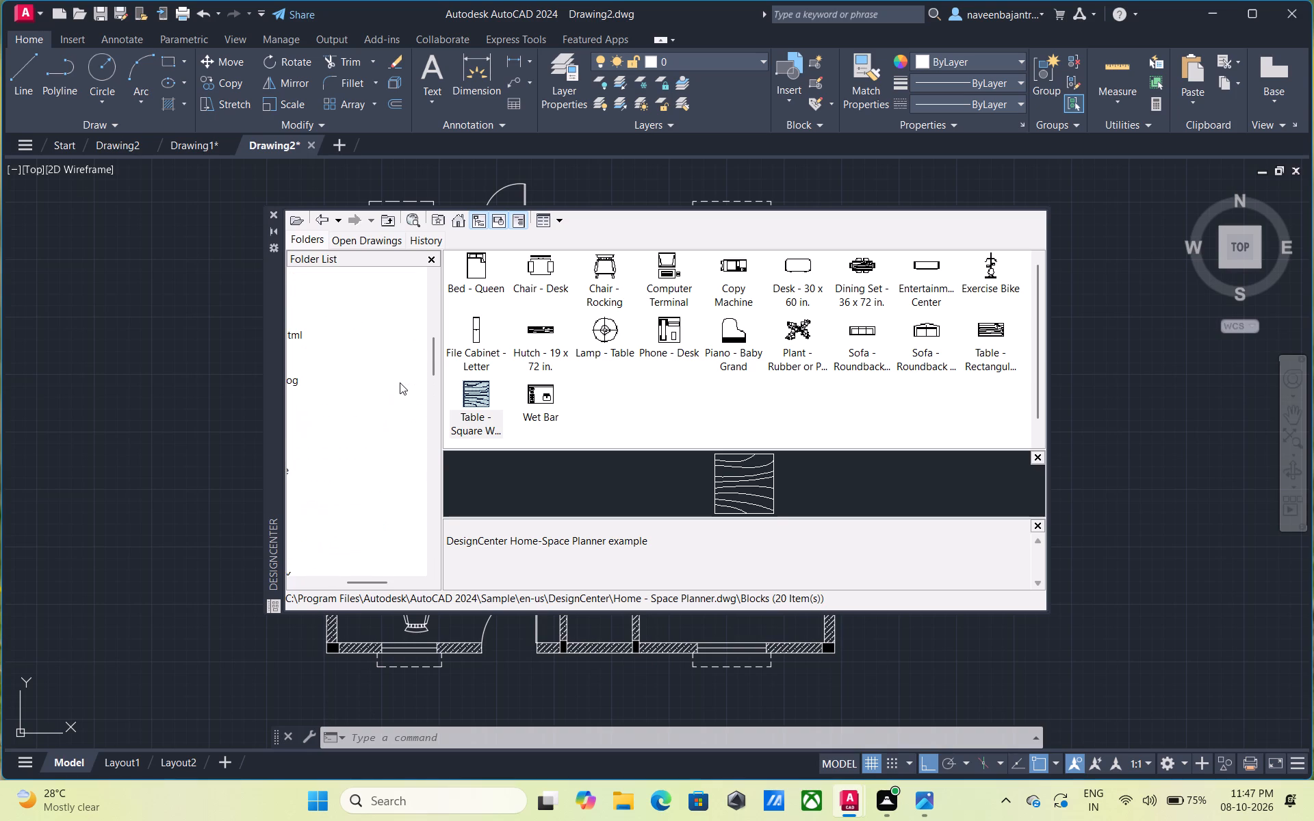
scroll(400, 382, right, 1)
scroll(400, 382, up, 4)
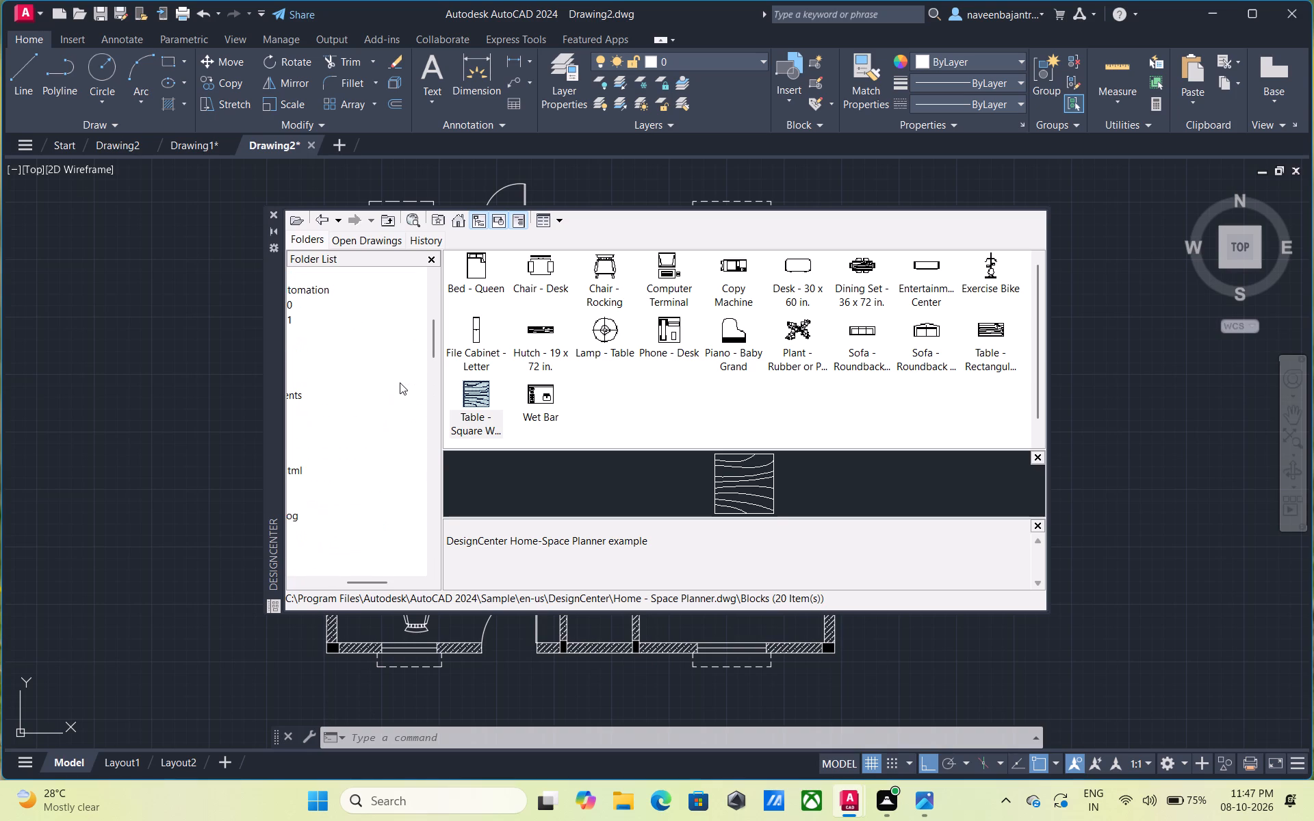
scroll(400, 382, right, 1)
scroll(400, 382, up, 6)
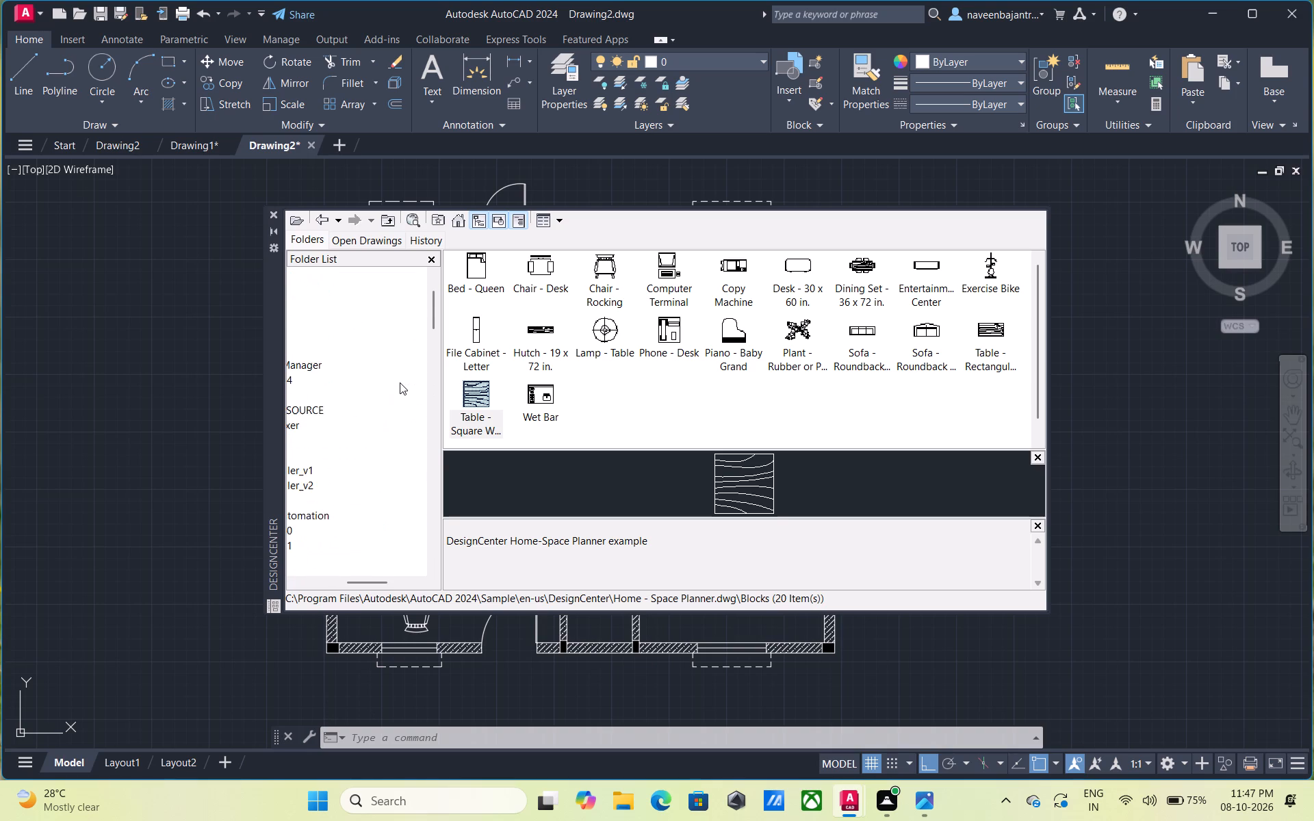
scroll(400, 382, up, 8)
scroll(400, 382, down, 5)
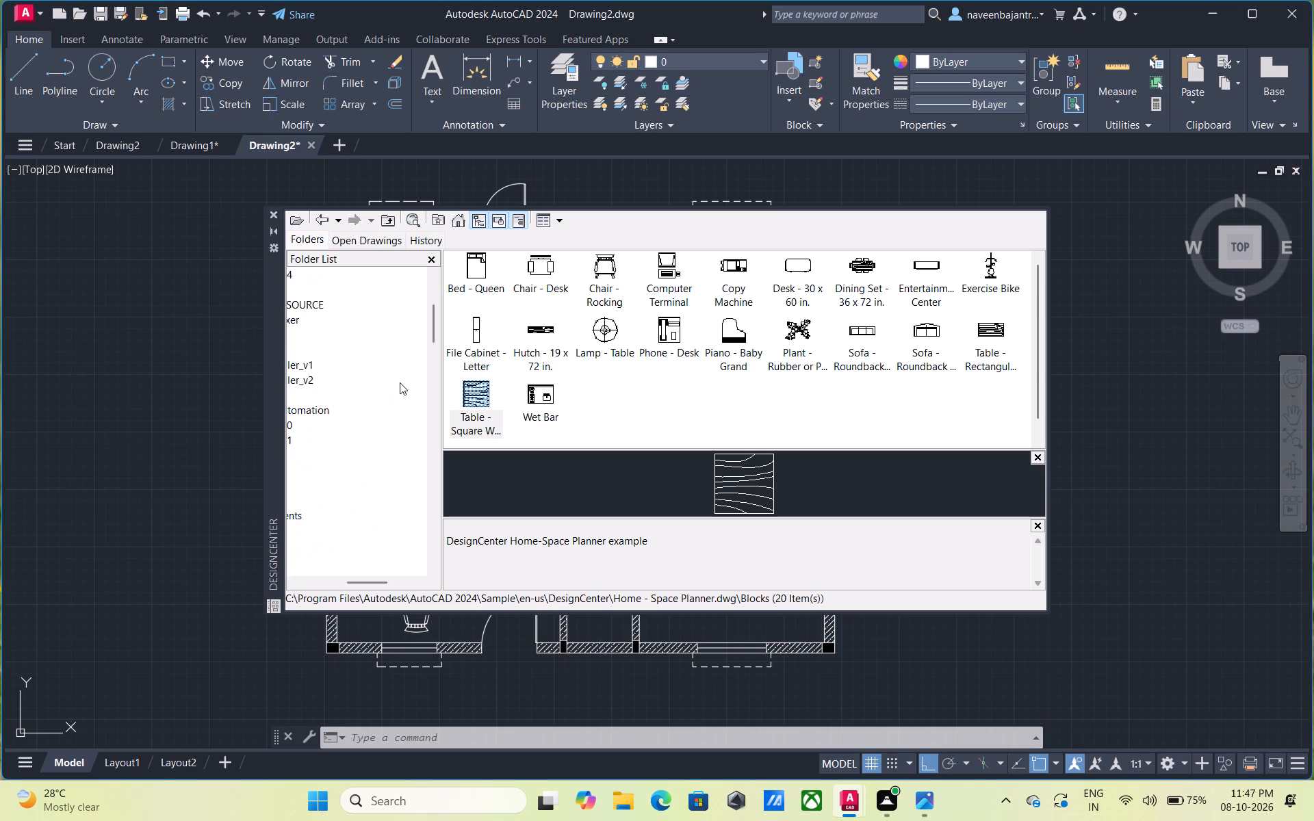
scroll(400, 382, down, 7)
scroll(400, 382, up, 1)
scroll(400, 382, down, 3)
scroll(400, 382, up, 1)
scroll(400, 382, down, 1)
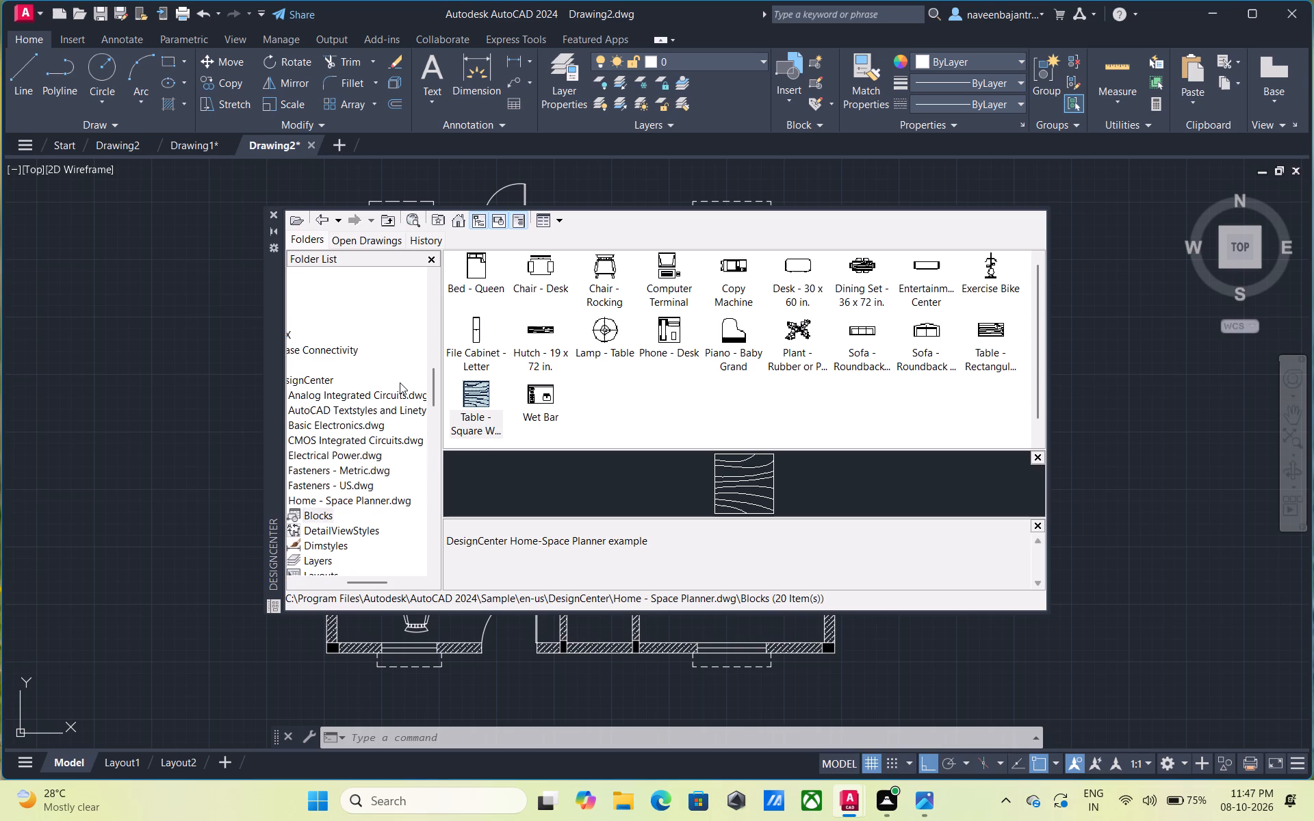
scroll(400, 382, down, 1)
scroll(400, 382, up, 1)
scroll(400, 382, down, 7)
scroll(400, 382, up, 1)
scroll(400, 382, down, 2)
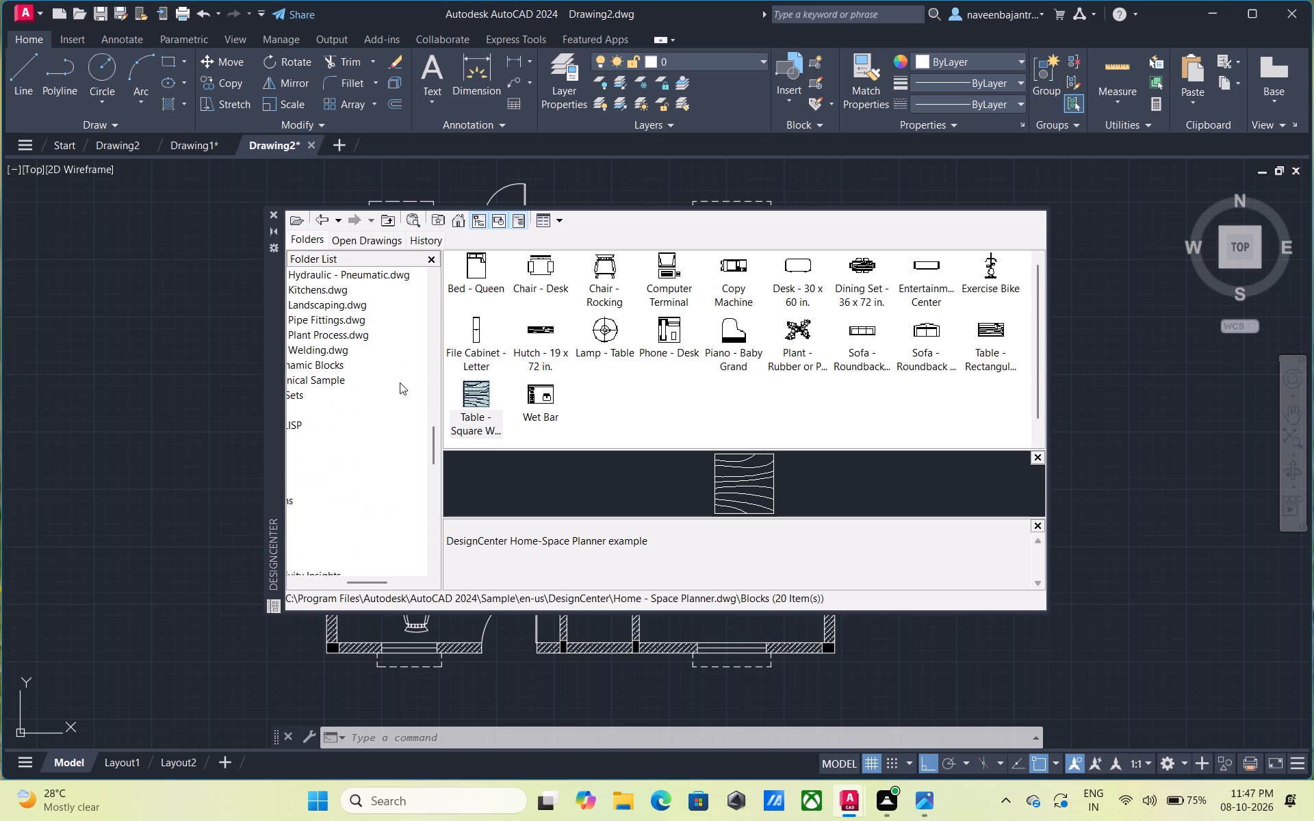
scroll(400, 382, down, 5)
scroll(400, 382, up, 1)
scroll(400, 382, down, 3)
scroll(400, 382, up, 1)
scroll(400, 382, down, 3)
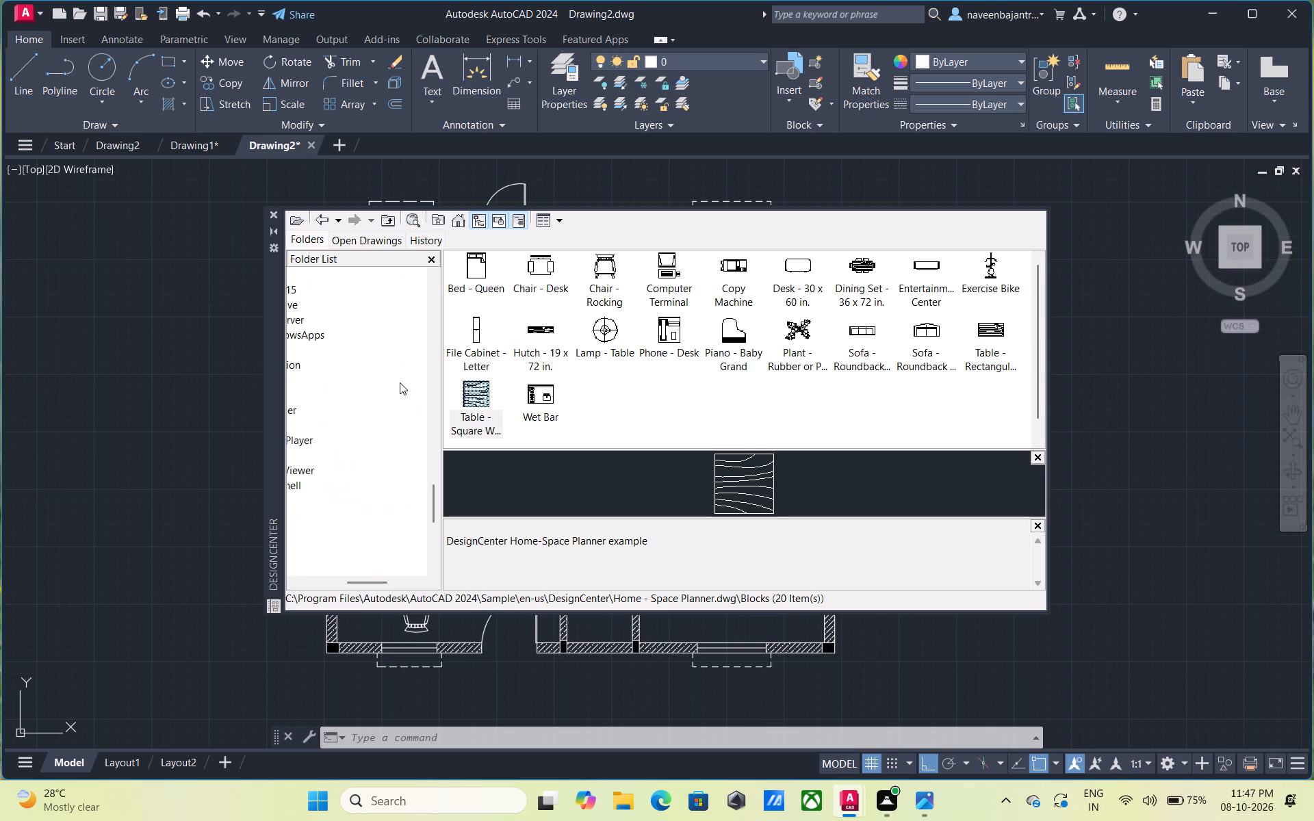
scroll(400, 382, down, 3)
scroll(400, 382, up, 1)
scroll(400, 382, down, 5)
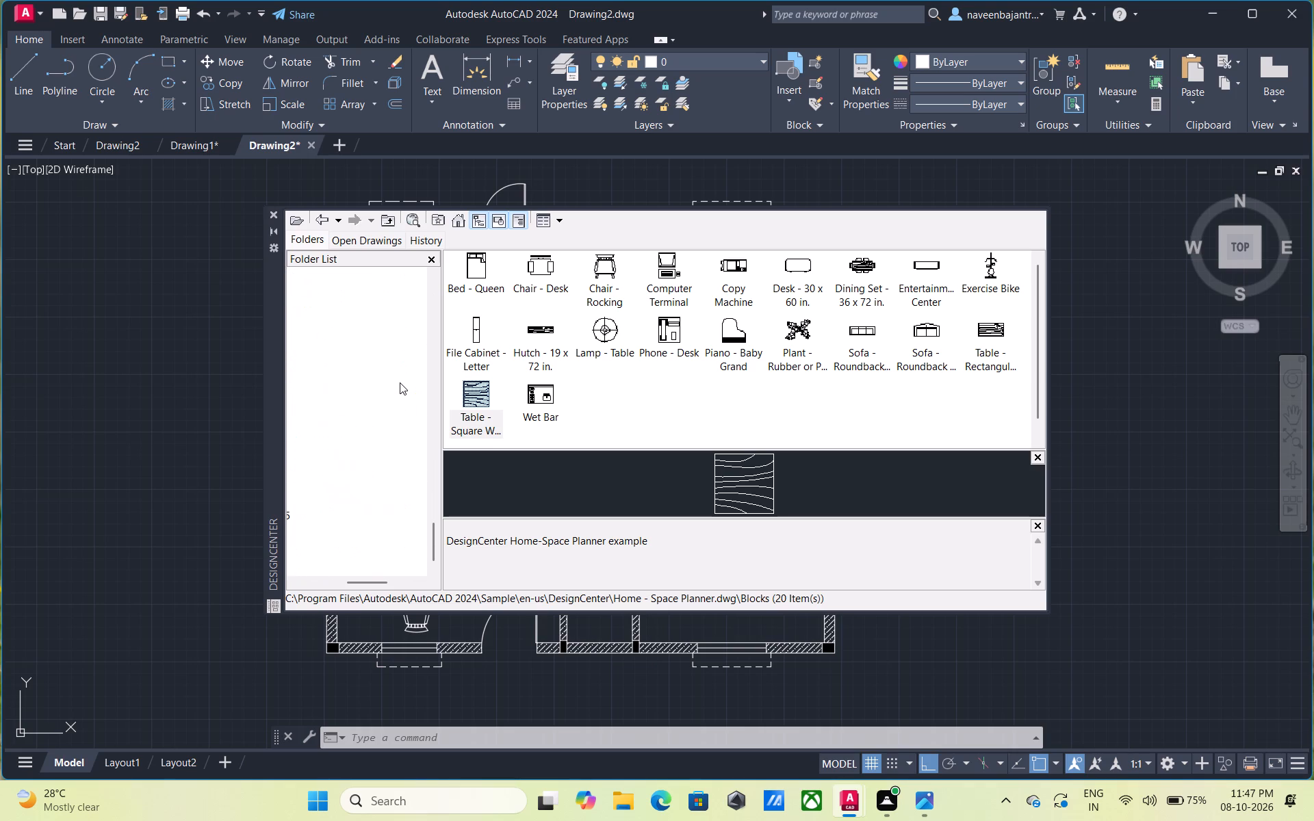
scroll(400, 382, down, 10)
scroll(400, 382, up, 9)
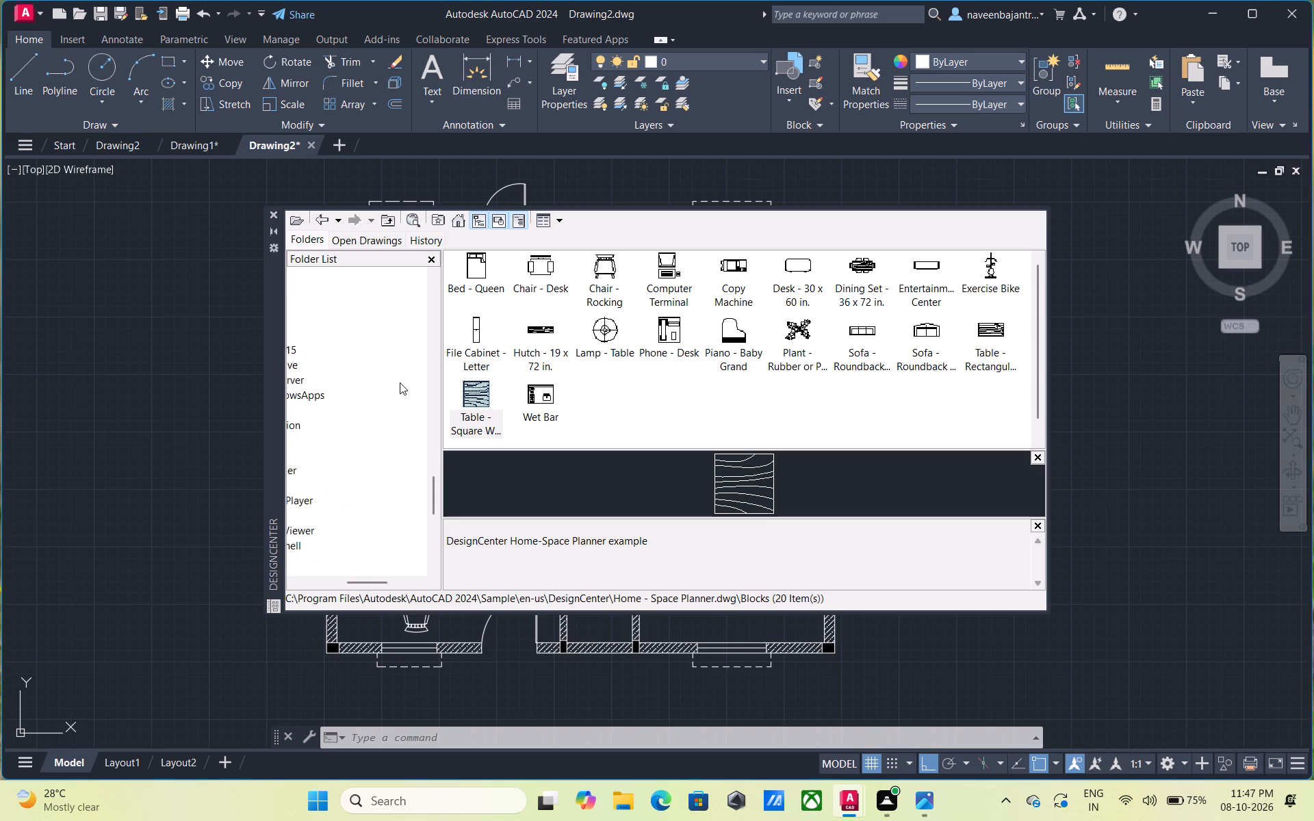
scroll(400, 382, up, 4)
scroll(400, 382, down, 1)
scroll(400, 382, up, 2)
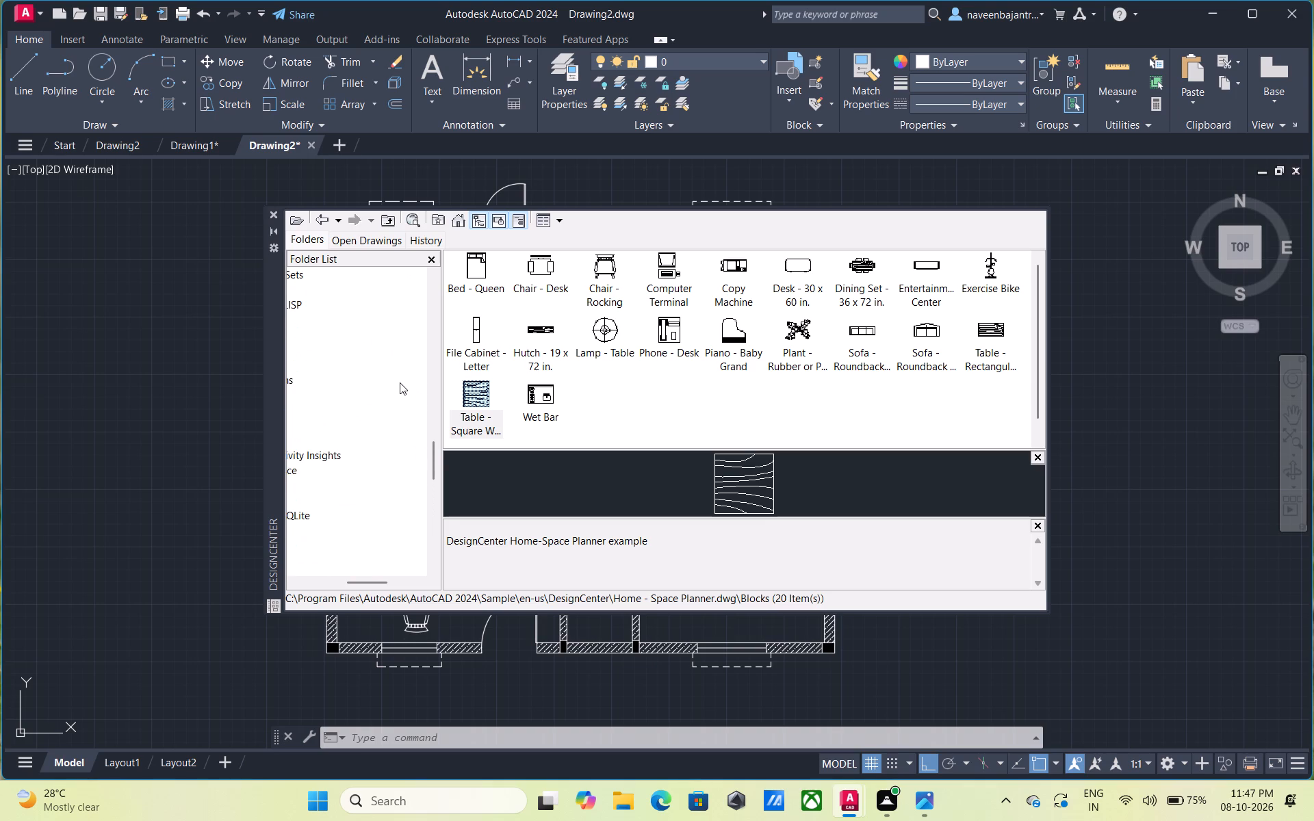
scroll(400, 382, up, 8)
scroll(400, 382, down, 1)
scroll(400, 382, up, 1)
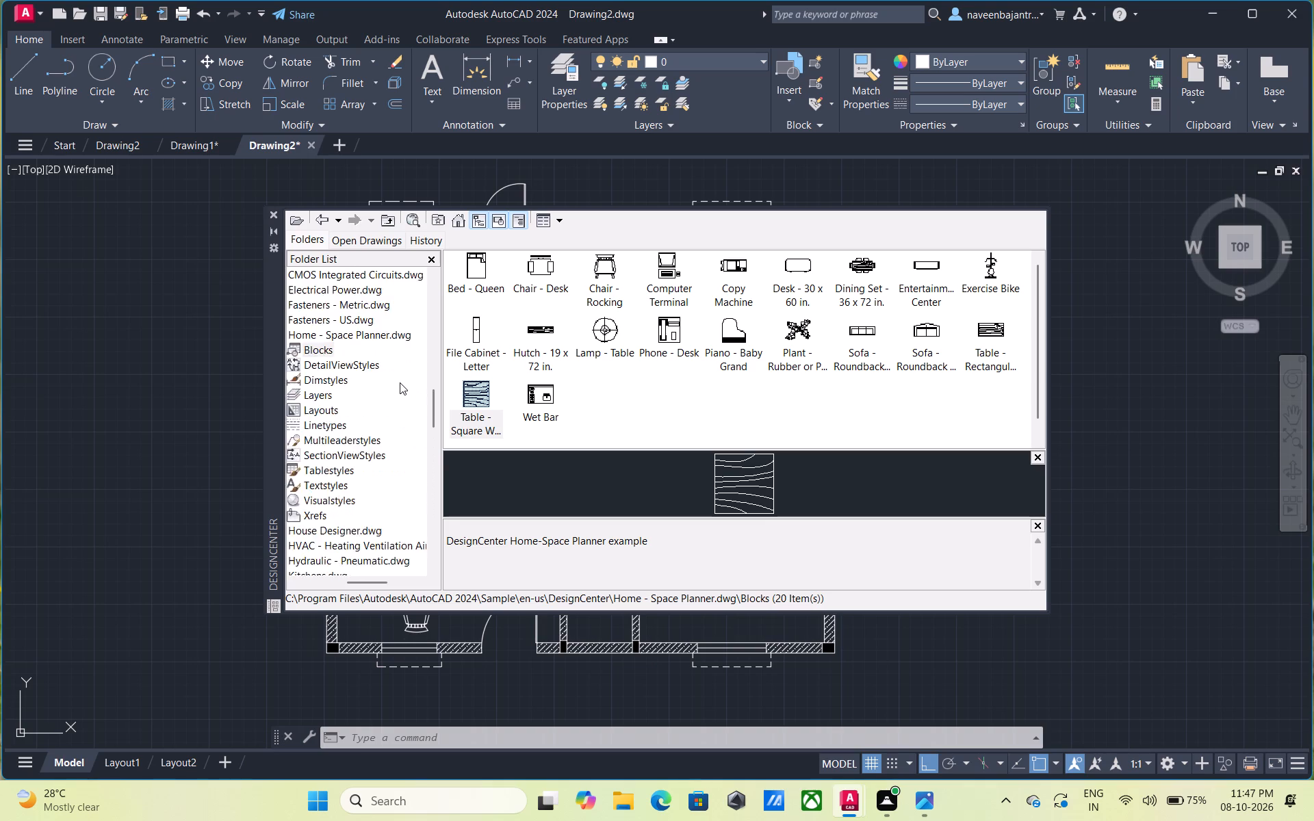
scroll(400, 382, up, 4)
scroll(400, 382, down, 1)
scroll(400, 382, up, 3)
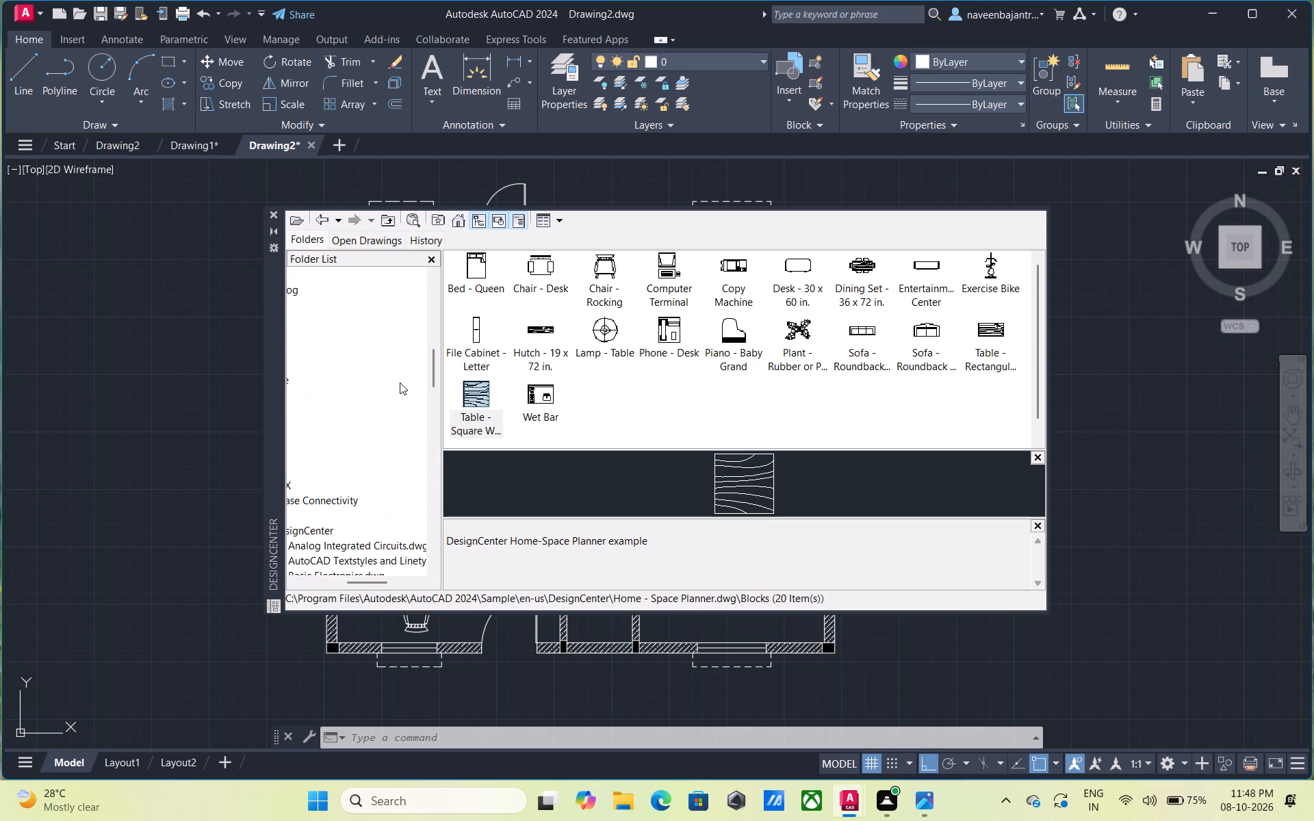
scroll(400, 382, up, 10)
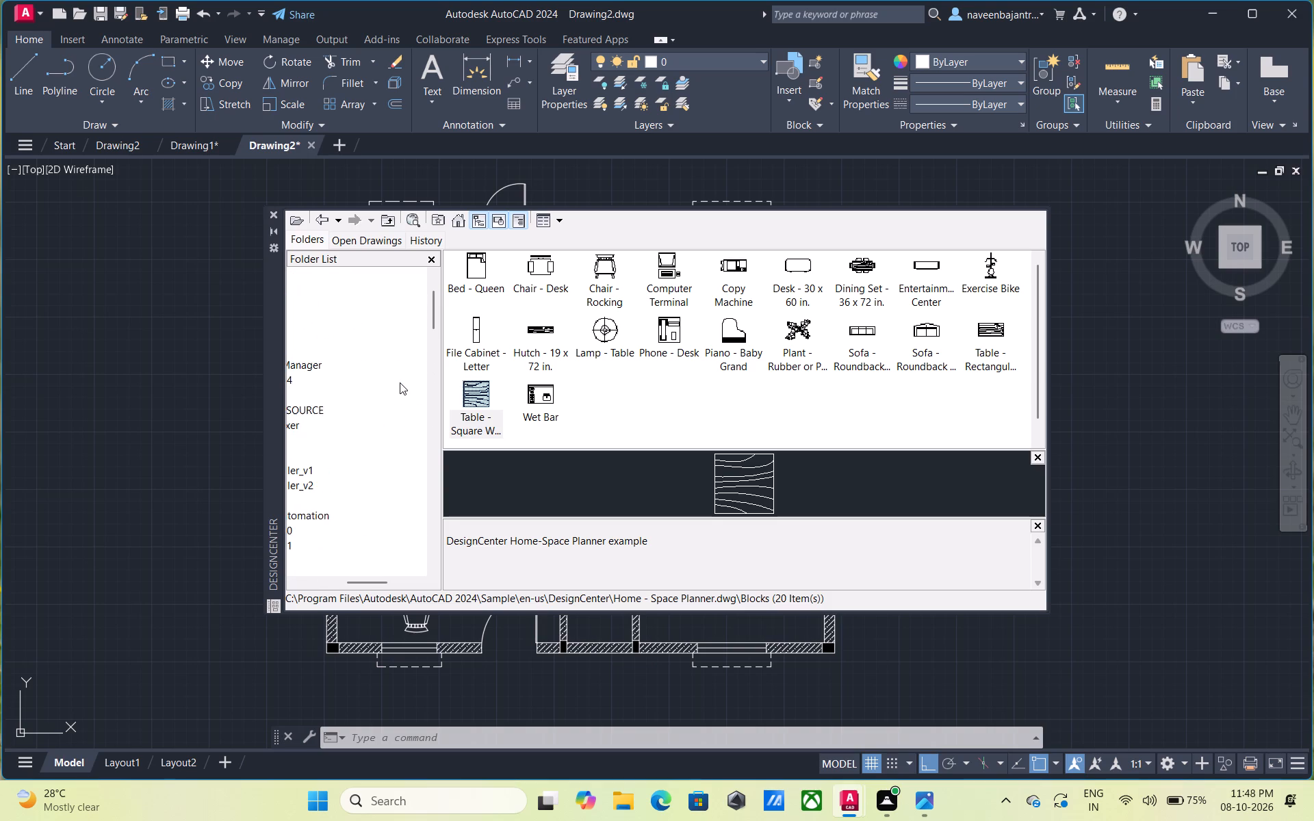
scroll(400, 382, up, 8)
scroll(400, 382, down, 4)
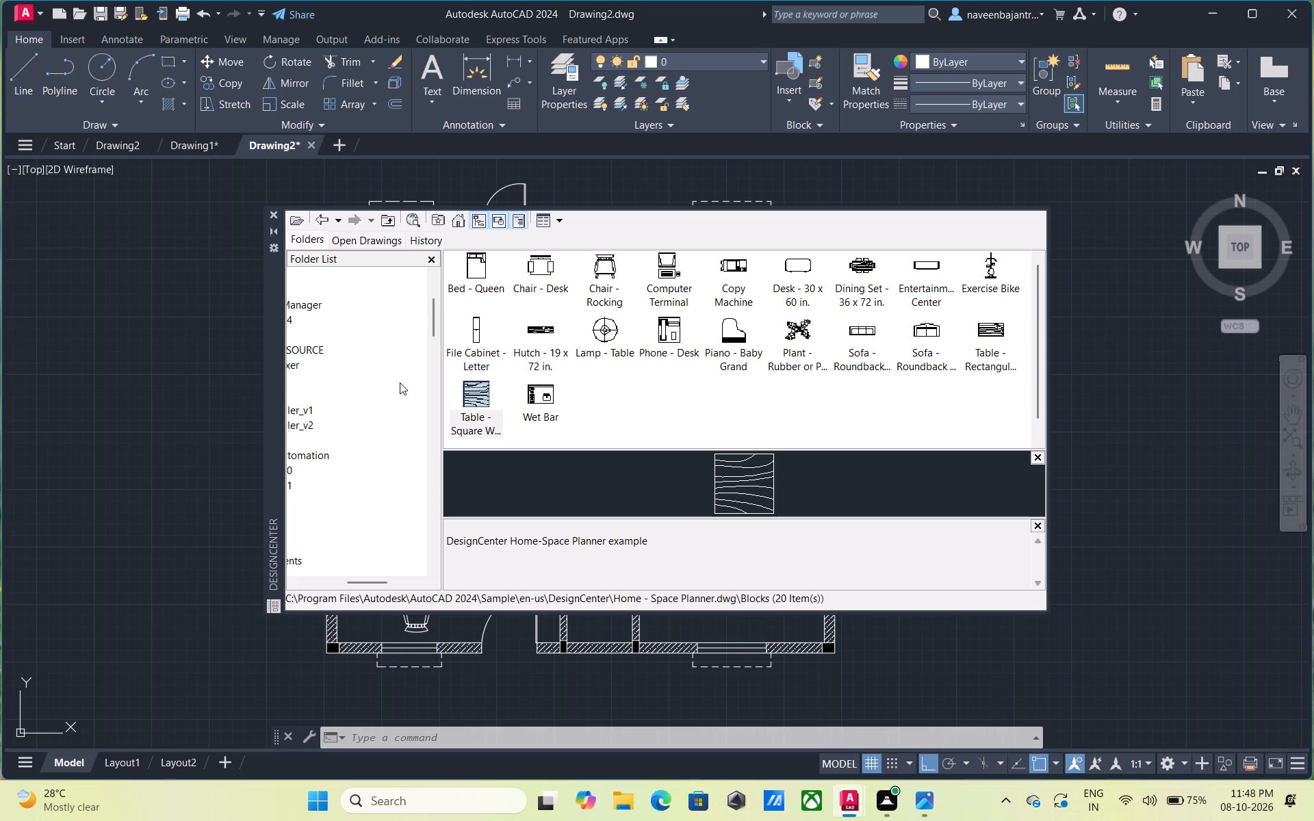
Look through the DesignCenter folder tree, past the sample drawings and the folders around them, for another source of blocks.
scroll(400, 382, down, 2)
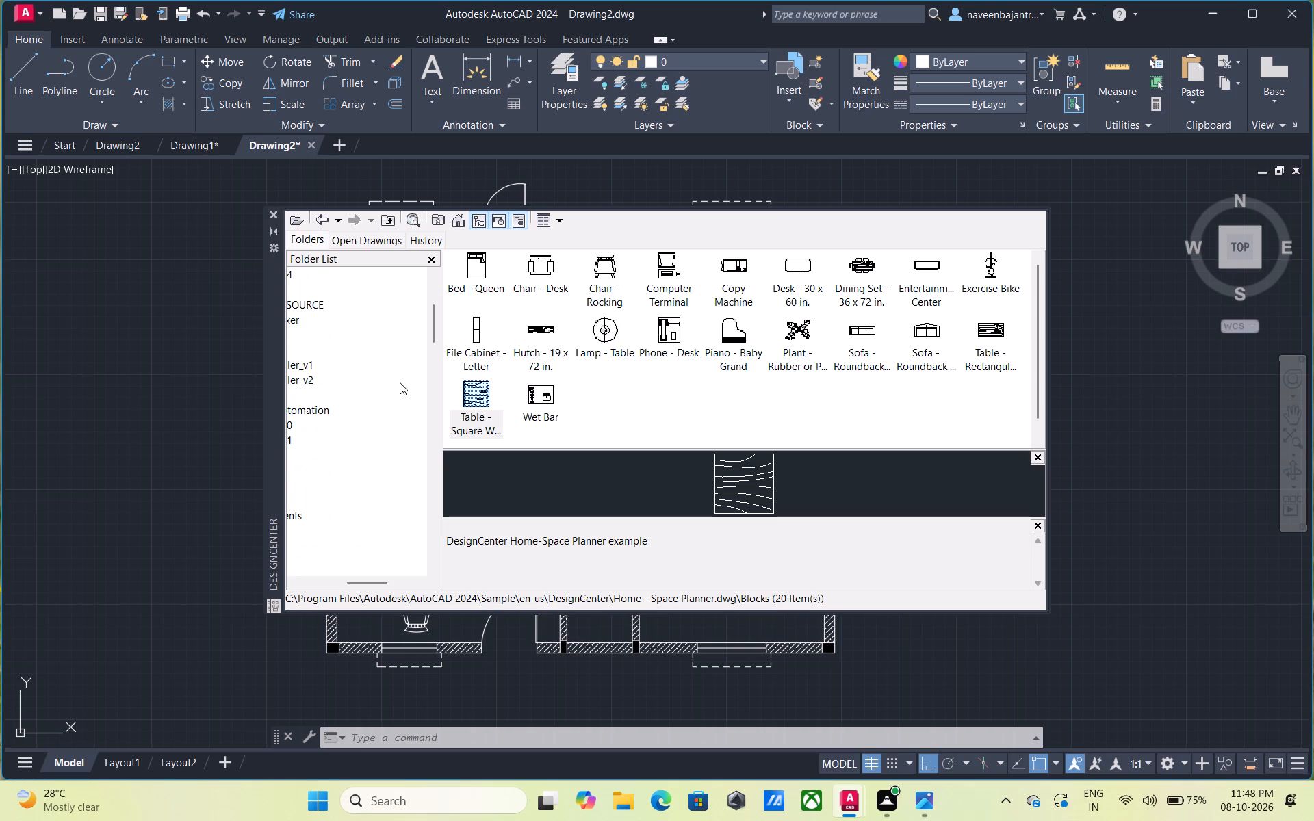
scroll(400, 382, down, 2)
scroll(400, 382, up, 1)
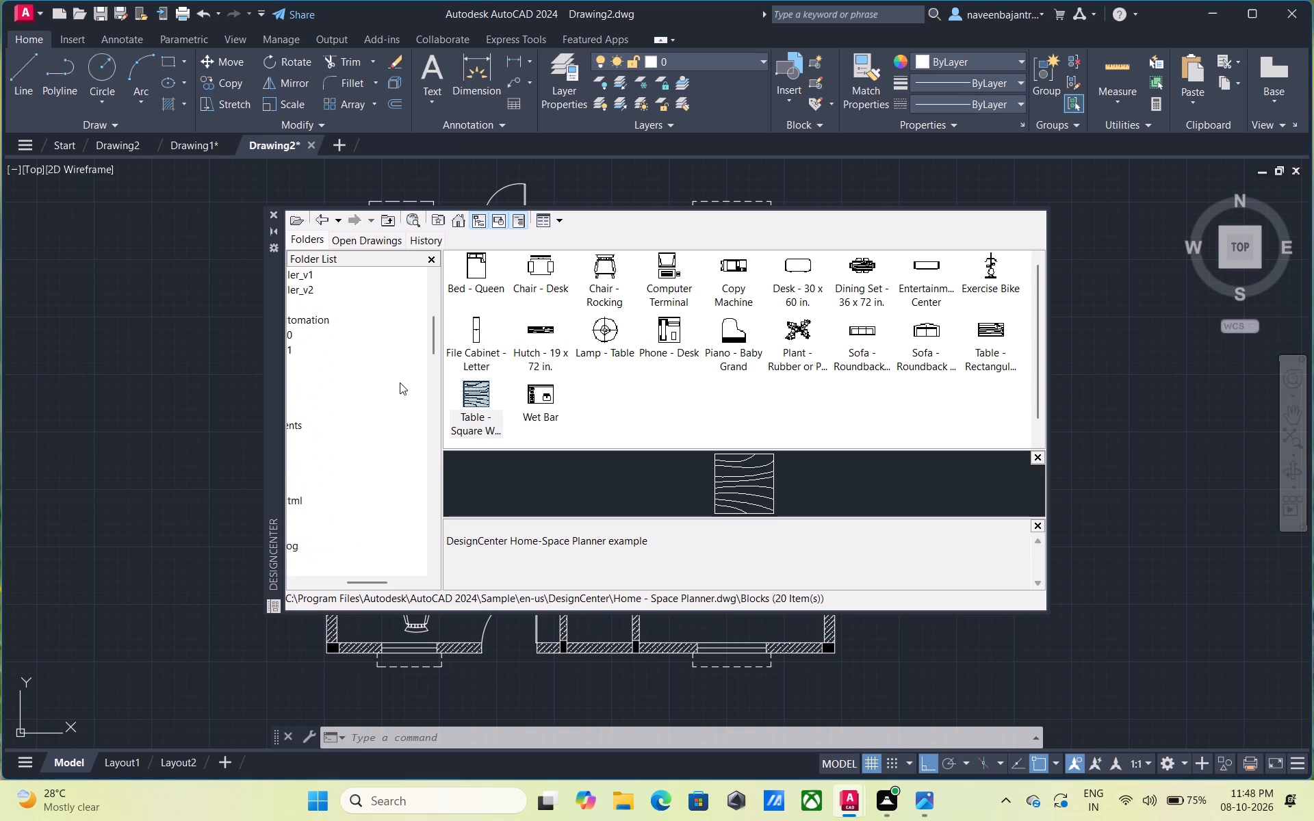
scroll(400, 382, down, 2)
scroll(400, 382, up, 1)
scroll(400, 382, down, 4)
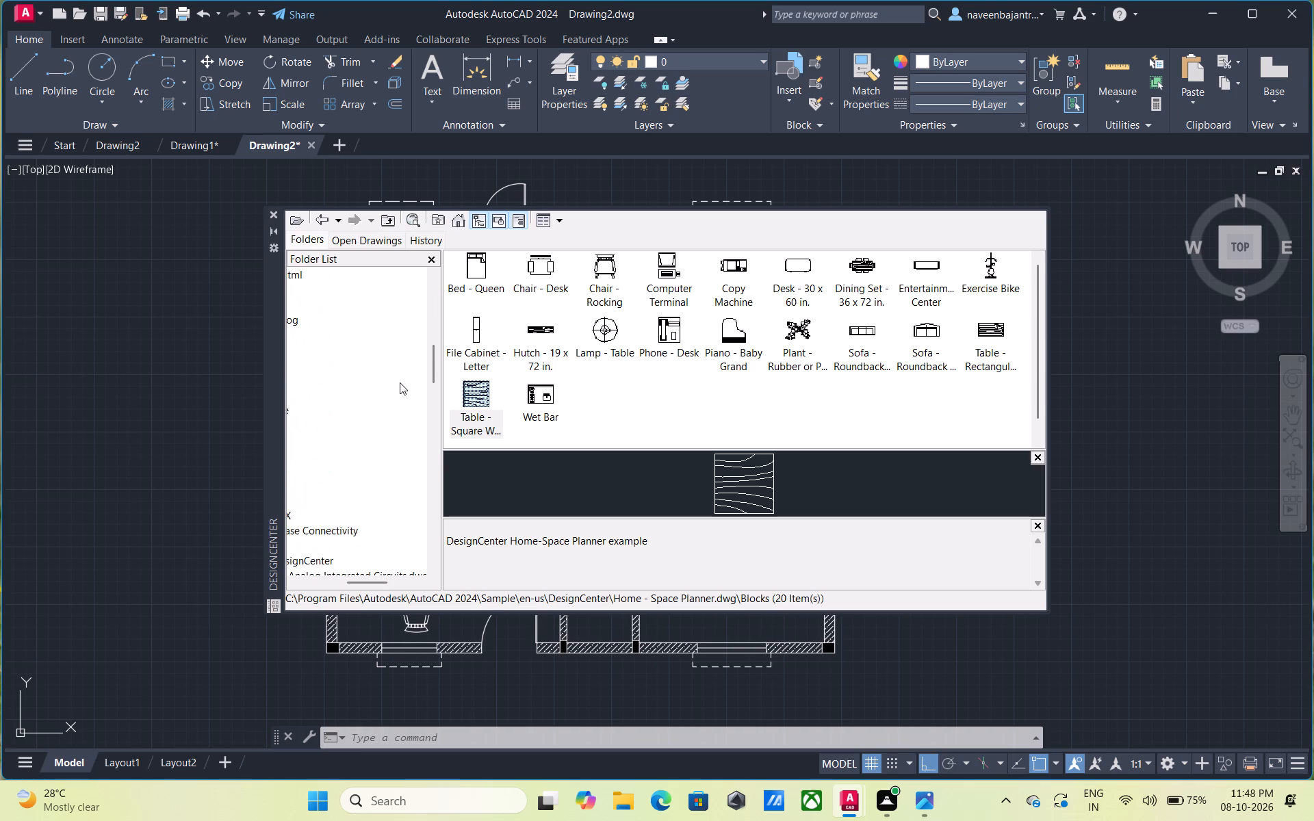
scroll(400, 382, down, 1)
scroll(400, 382, up, 1)
scroll(400, 382, down, 4)
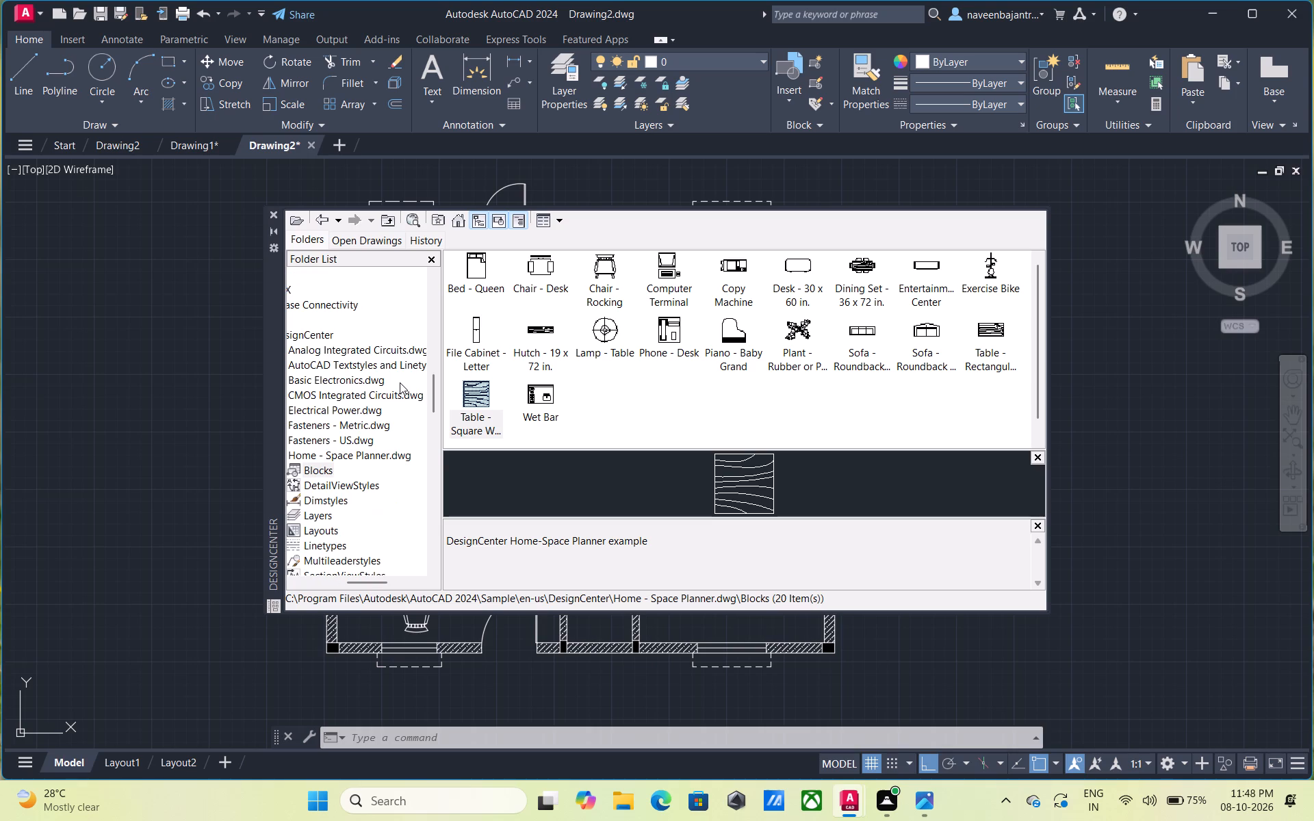
scroll(400, 382, down, 4)
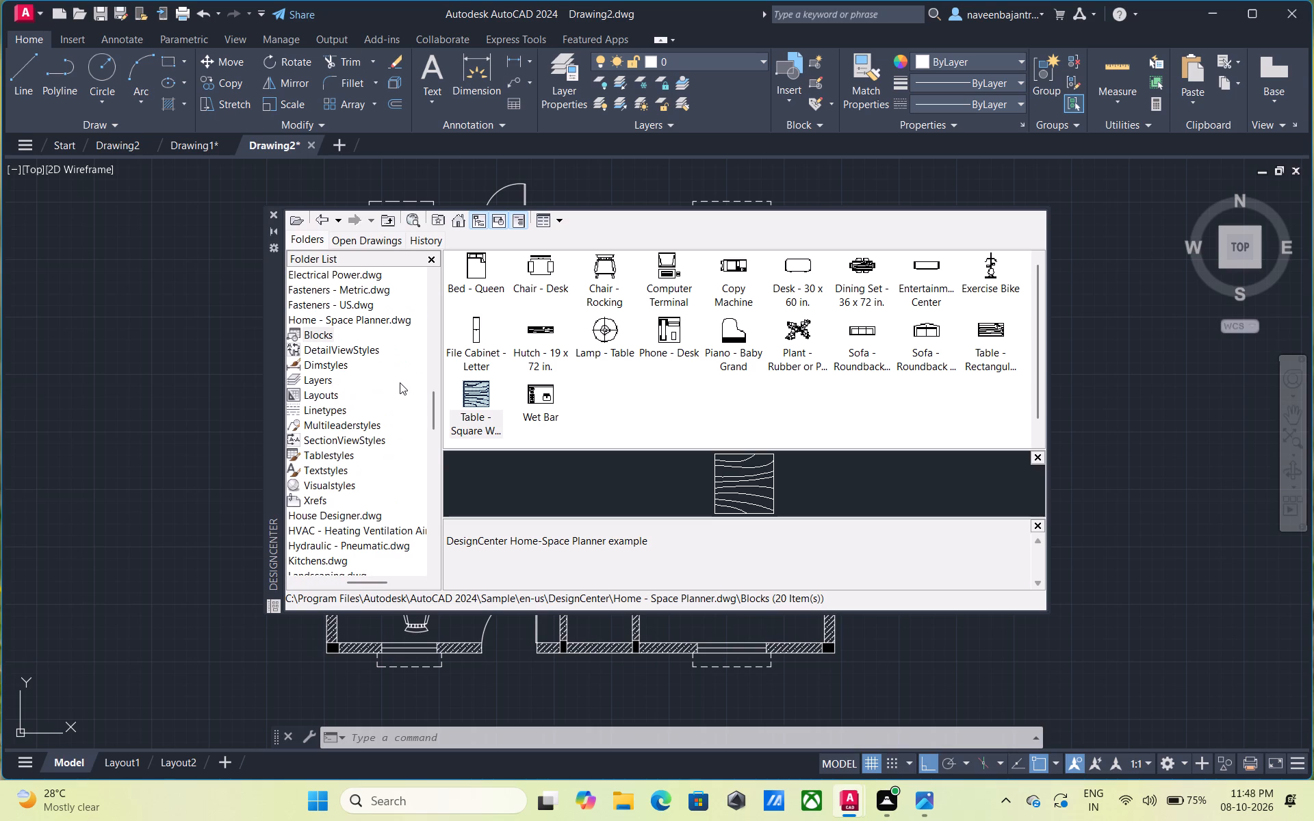
scroll(400, 382, up, 1)
scroll(400, 382, down, 3)
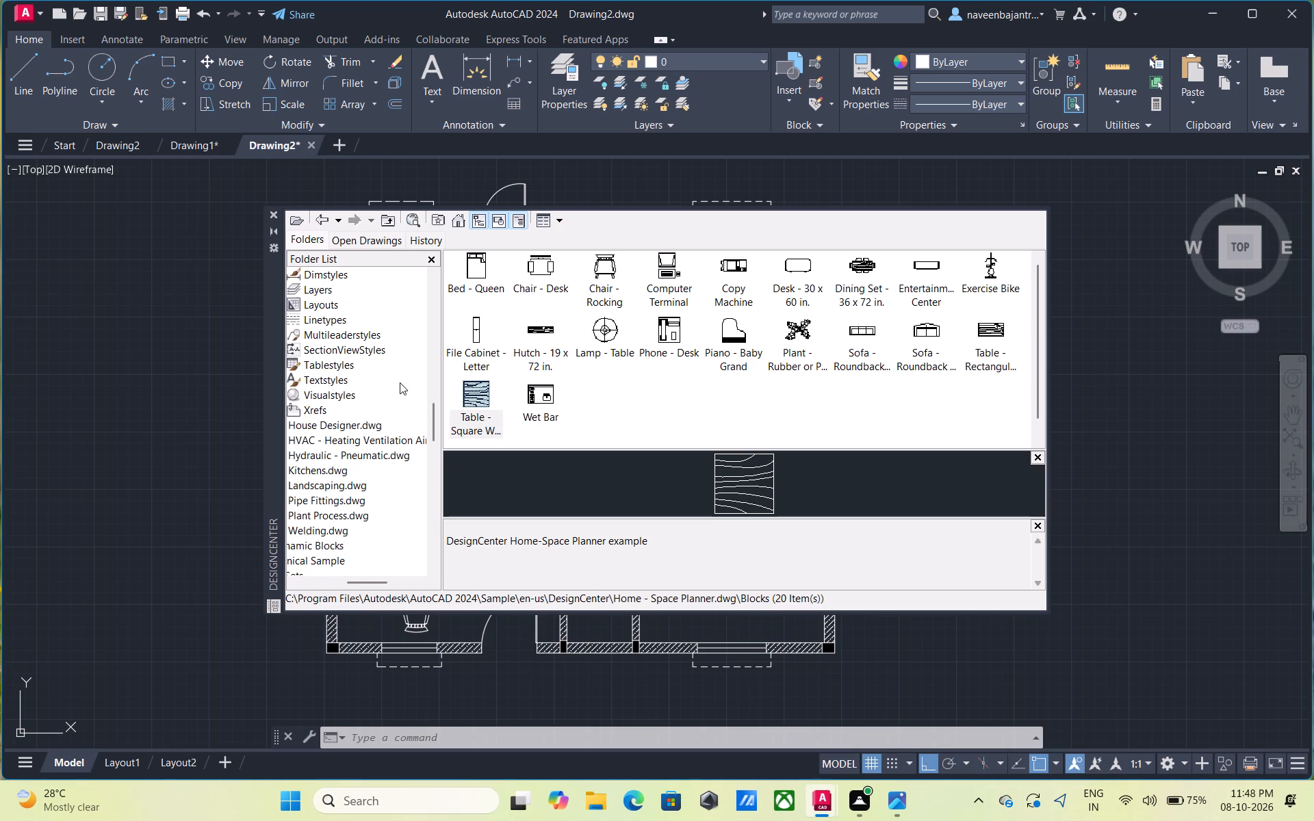
scroll(400, 382, up, 1)
scroll(400, 382, down, 4)
scroll(400, 382, up, 1)
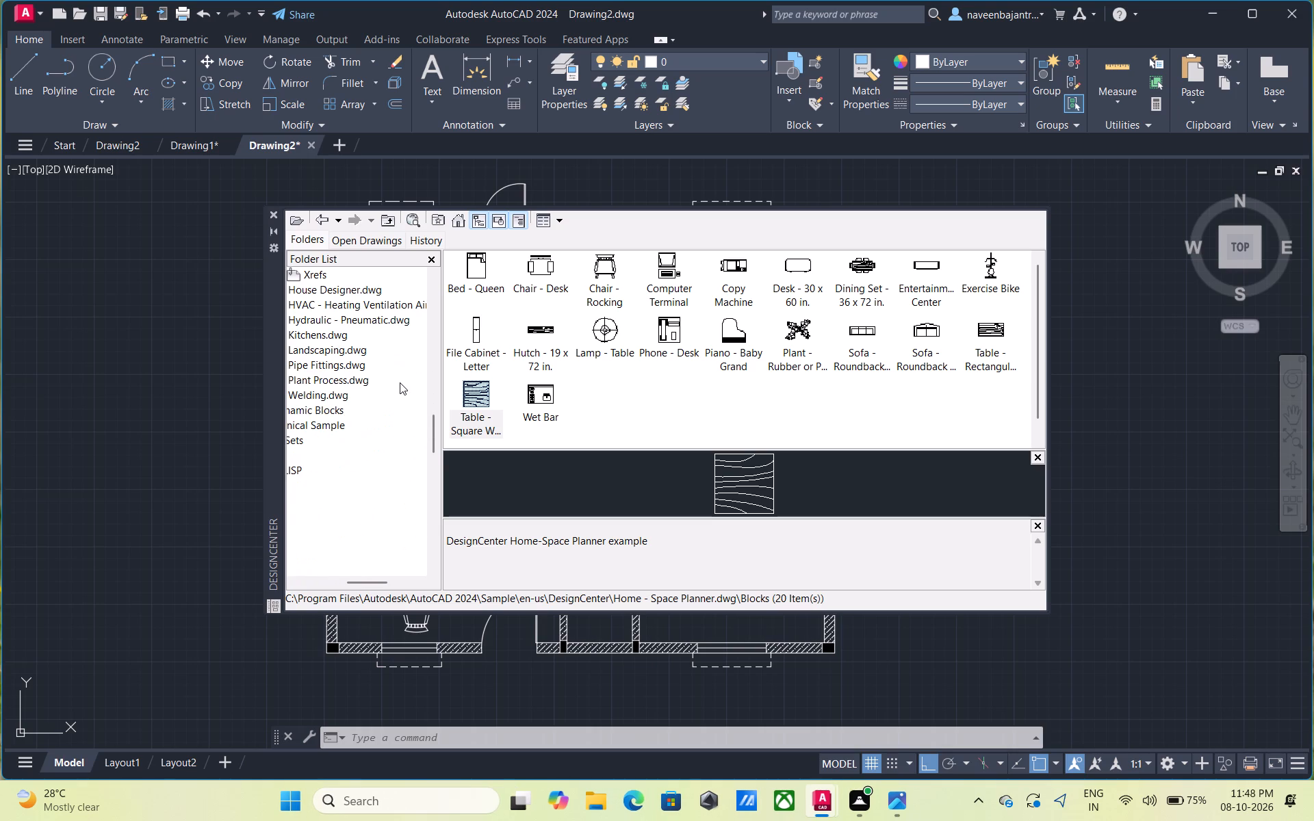
scroll(400, 382, down, 2)
scroll(400, 382, up, 1)
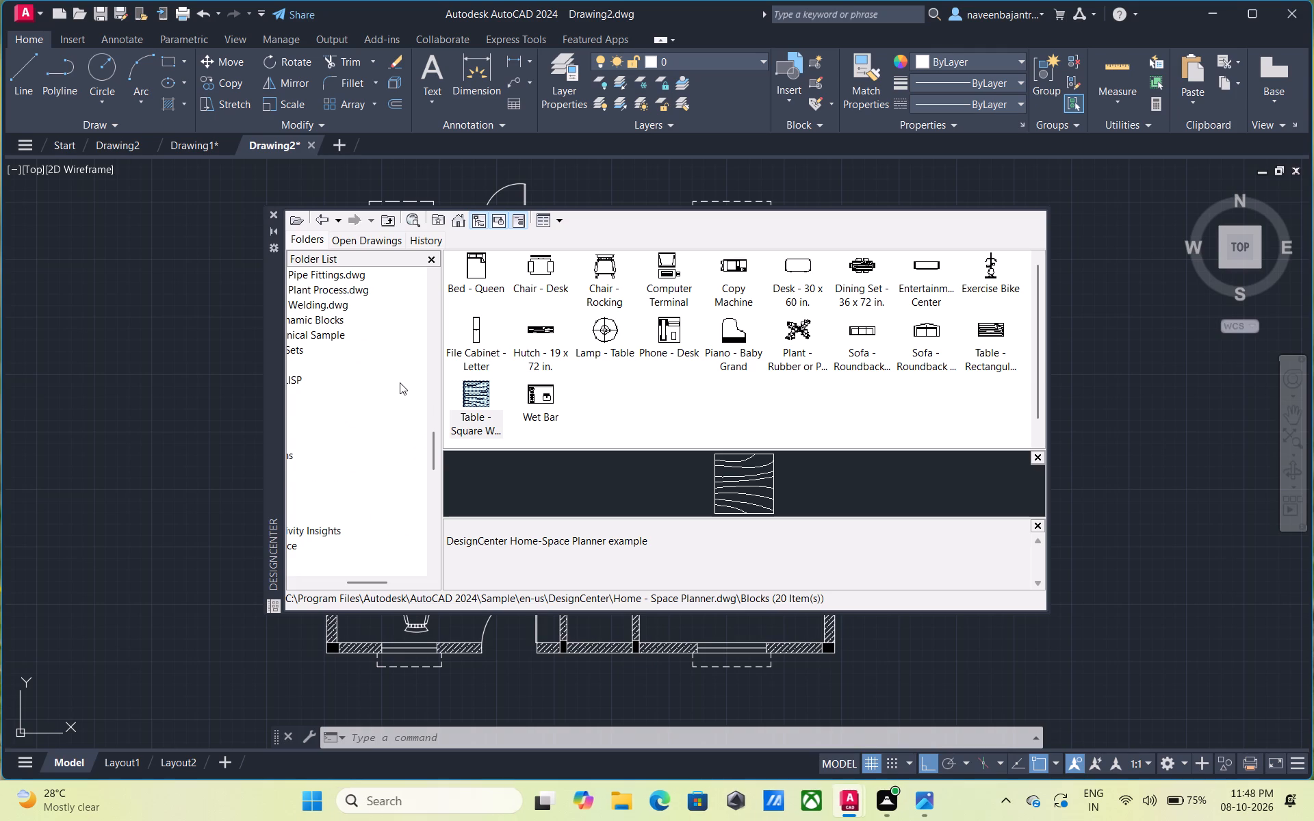
scroll(400, 382, down, 2)
scroll(400, 382, up, 1)
scroll(400, 382, down, 2)
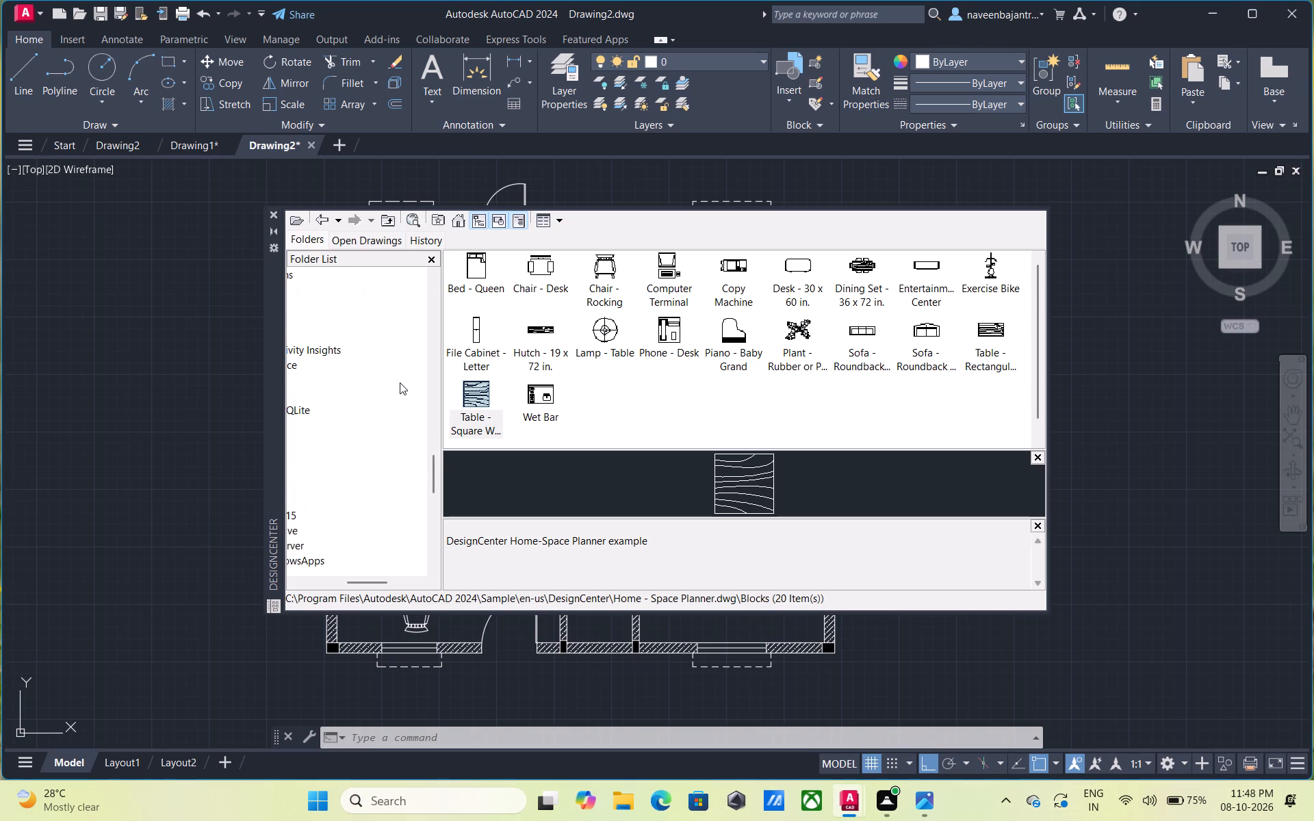
scroll(400, 382, up, 1)
scroll(400, 382, down, 3)
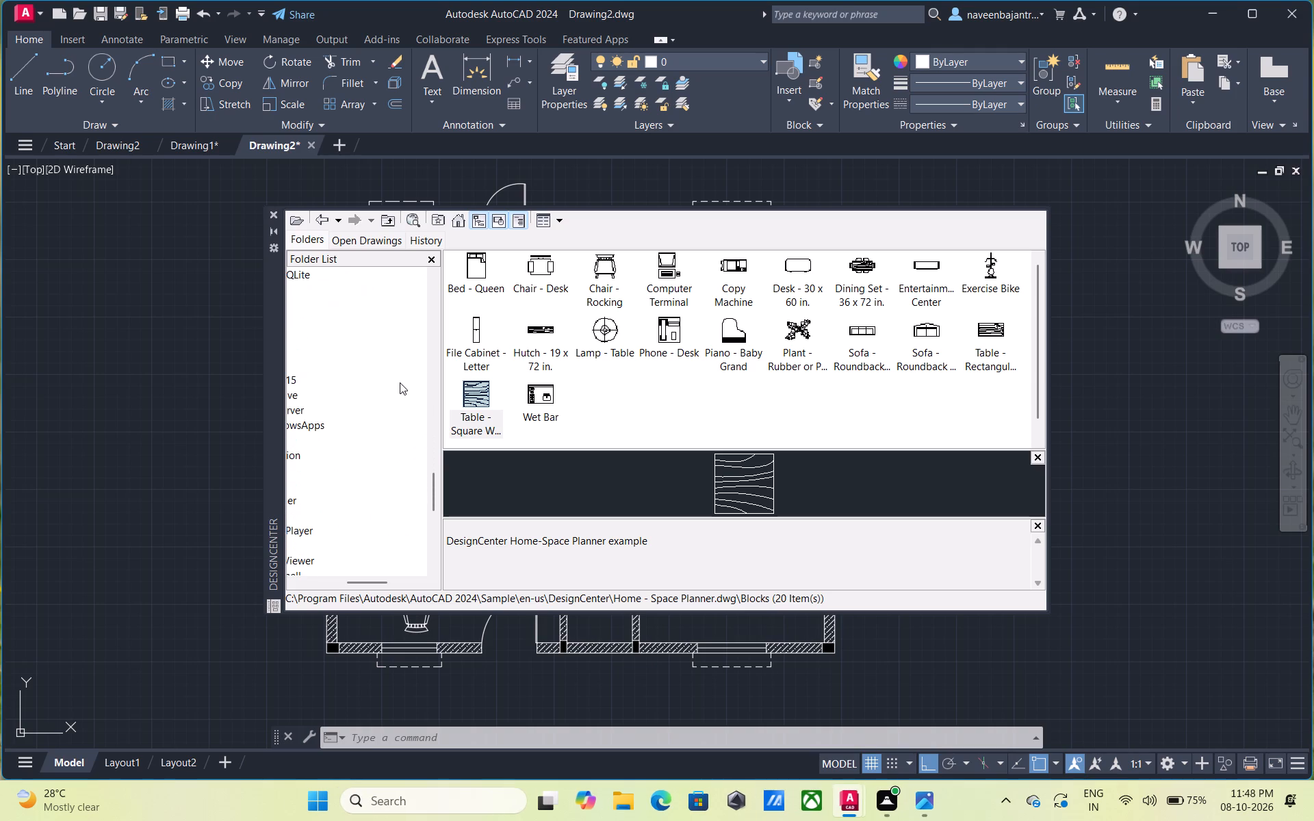
scroll(400, 382, down, 3)
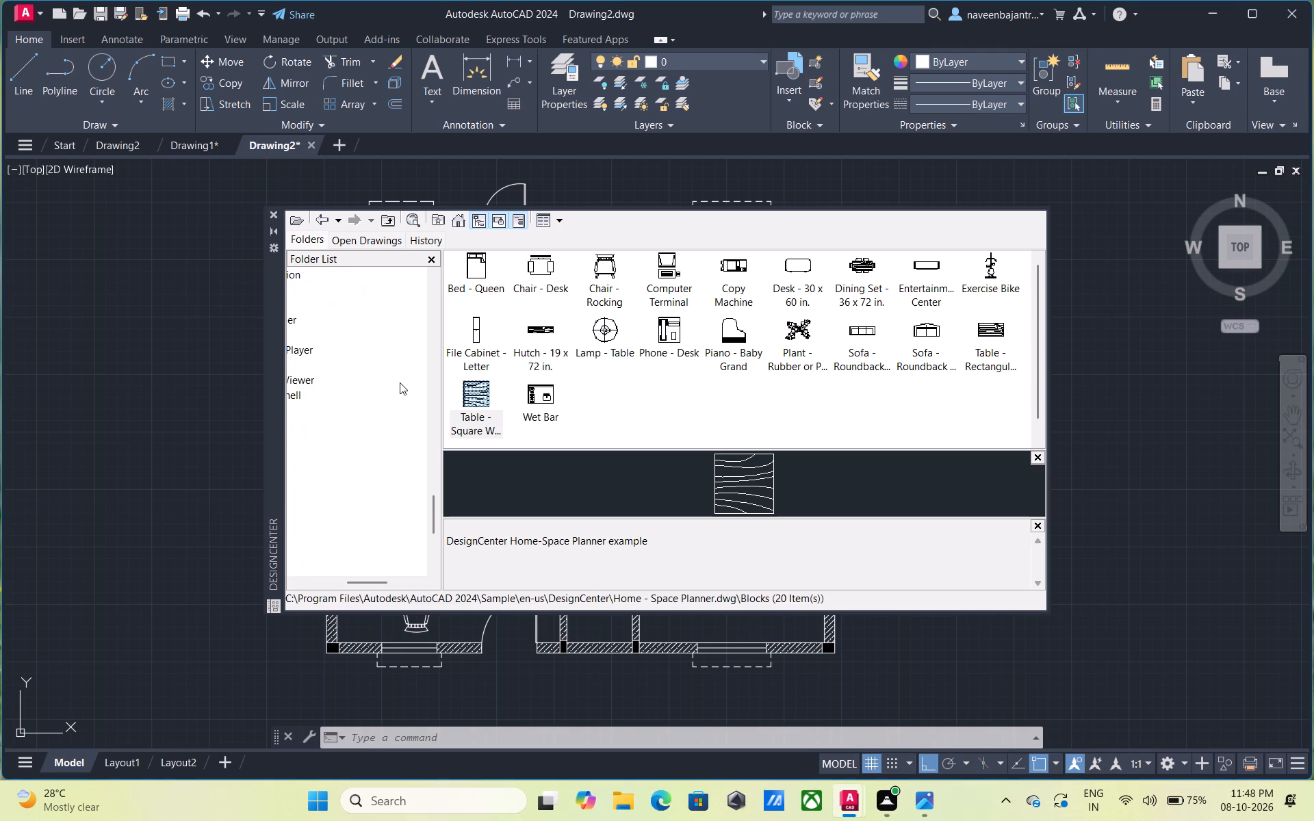
scroll(400, 382, down, 1)
scroll(400, 382, up, 1)
scroll(400, 382, down, 3)
scroll(400, 382, up, 1)
scroll(400, 382, down, 6)
scroll(400, 382, up, 1)
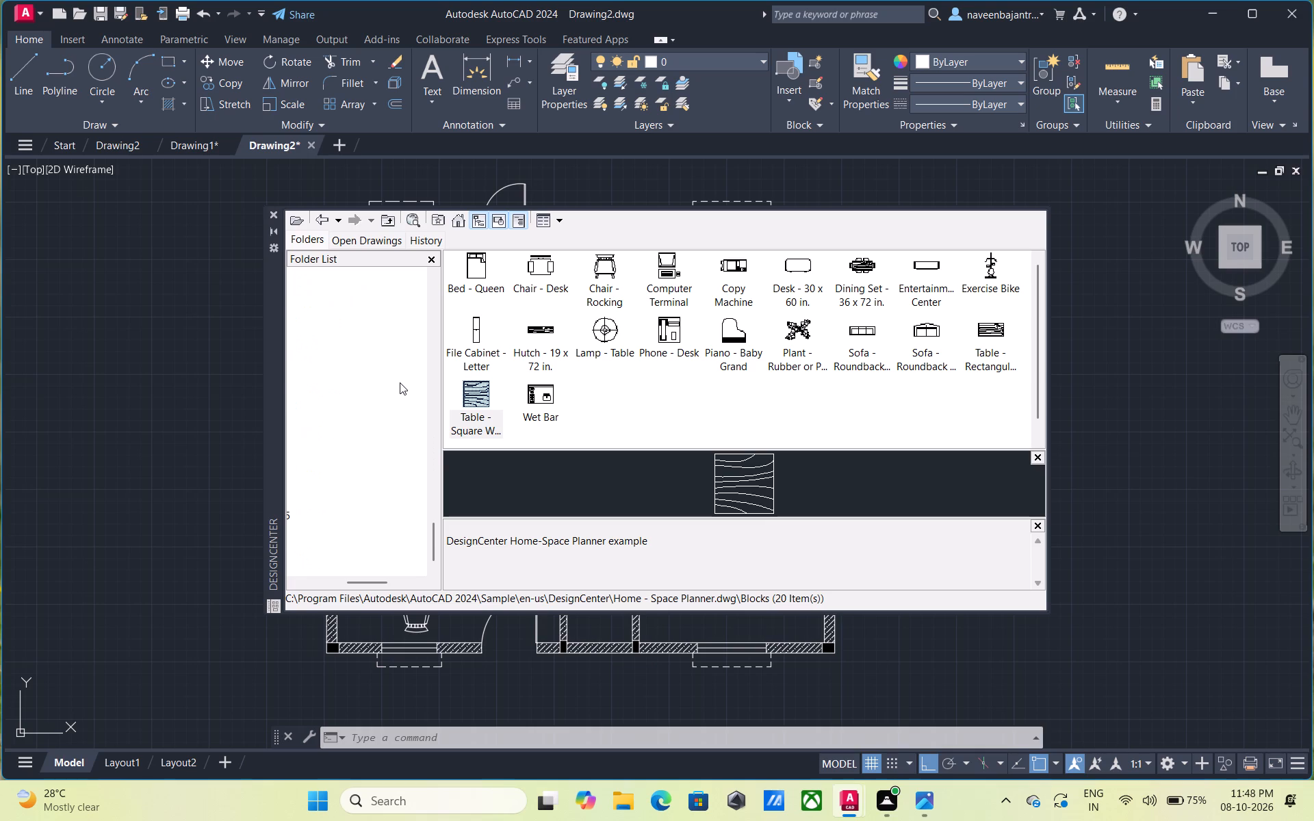
scroll(400, 382, up, 6)
scroll(400, 382, down, 1)
scroll(400, 382, up, 1)
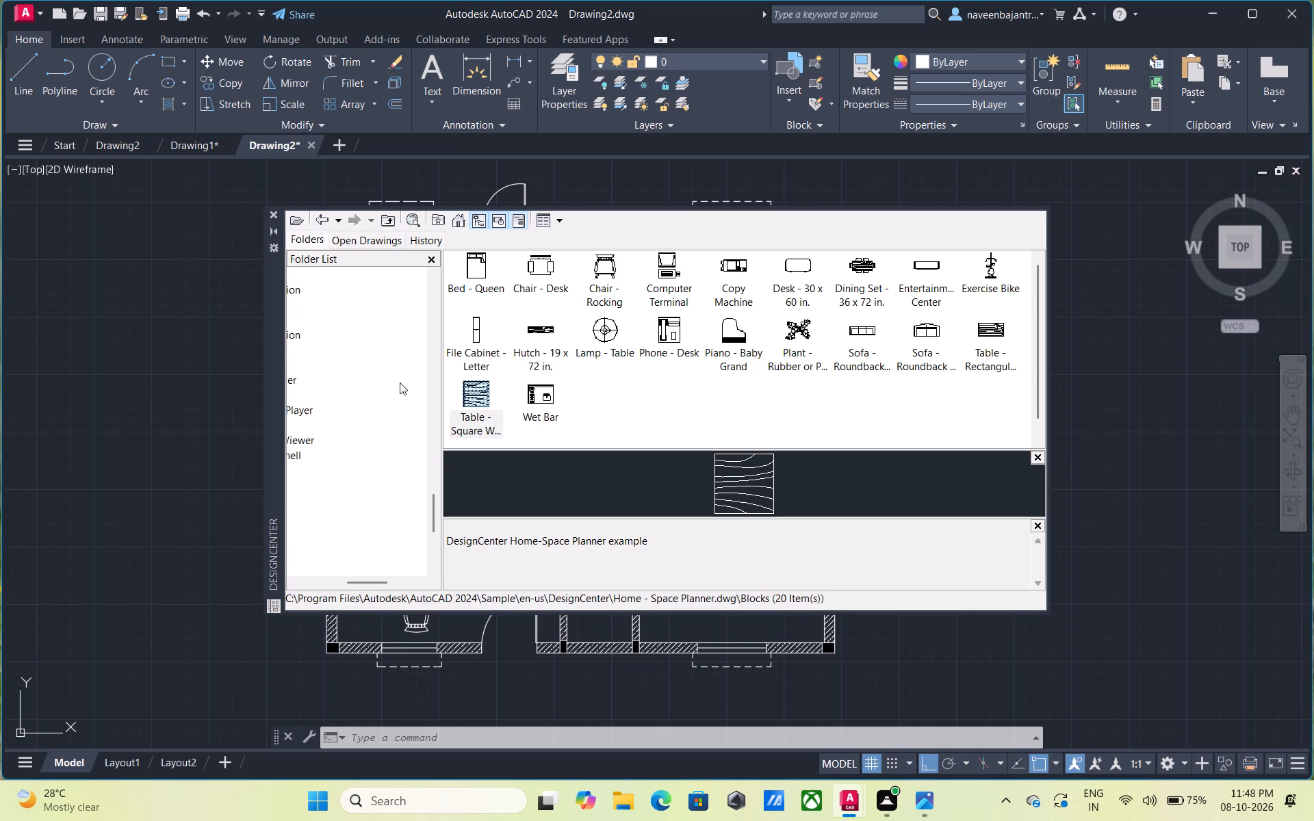
scroll(400, 382, up, 4)
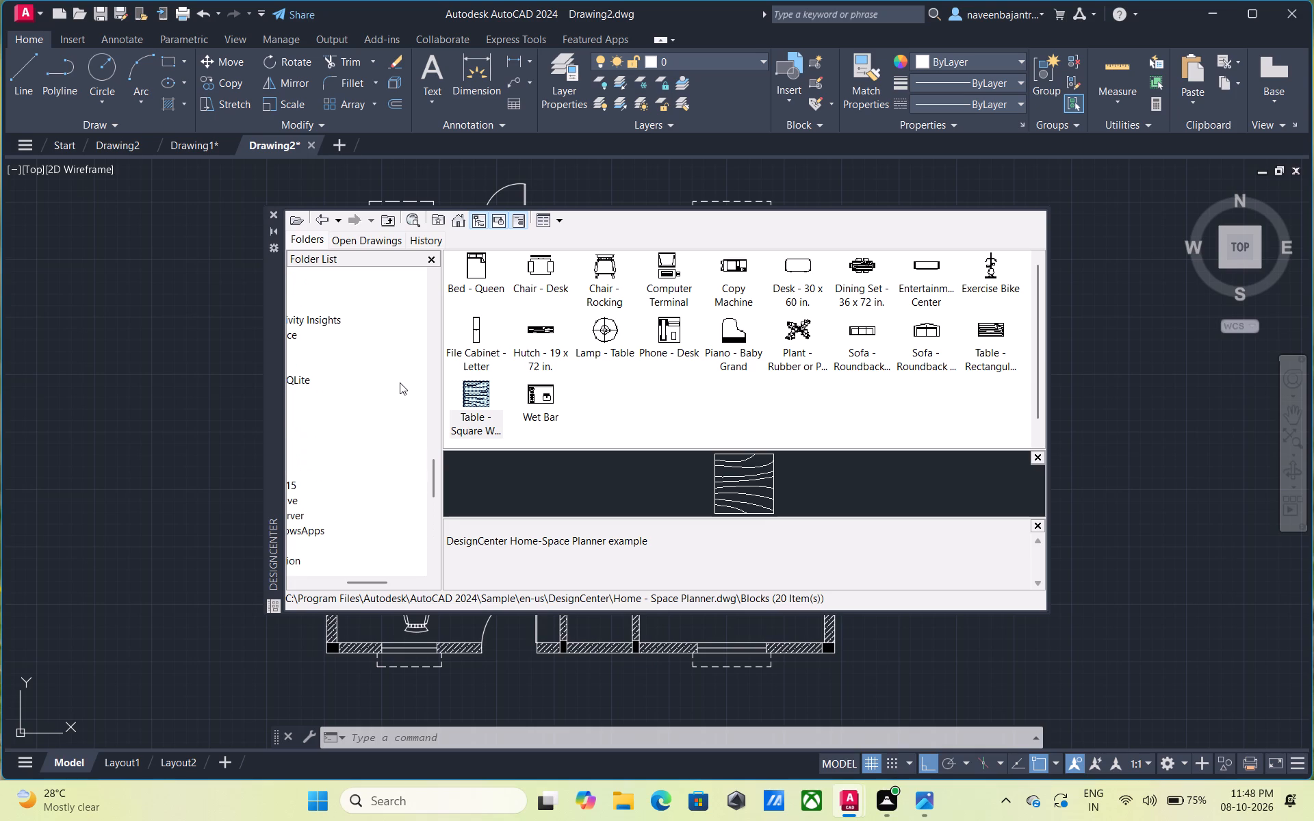
scroll(400, 382, up, 2)
scroll(400, 382, down, 1)
scroll(400, 382, up, 2)
scroll(400, 382, down, 1)
scroll(400, 382, up, 2)
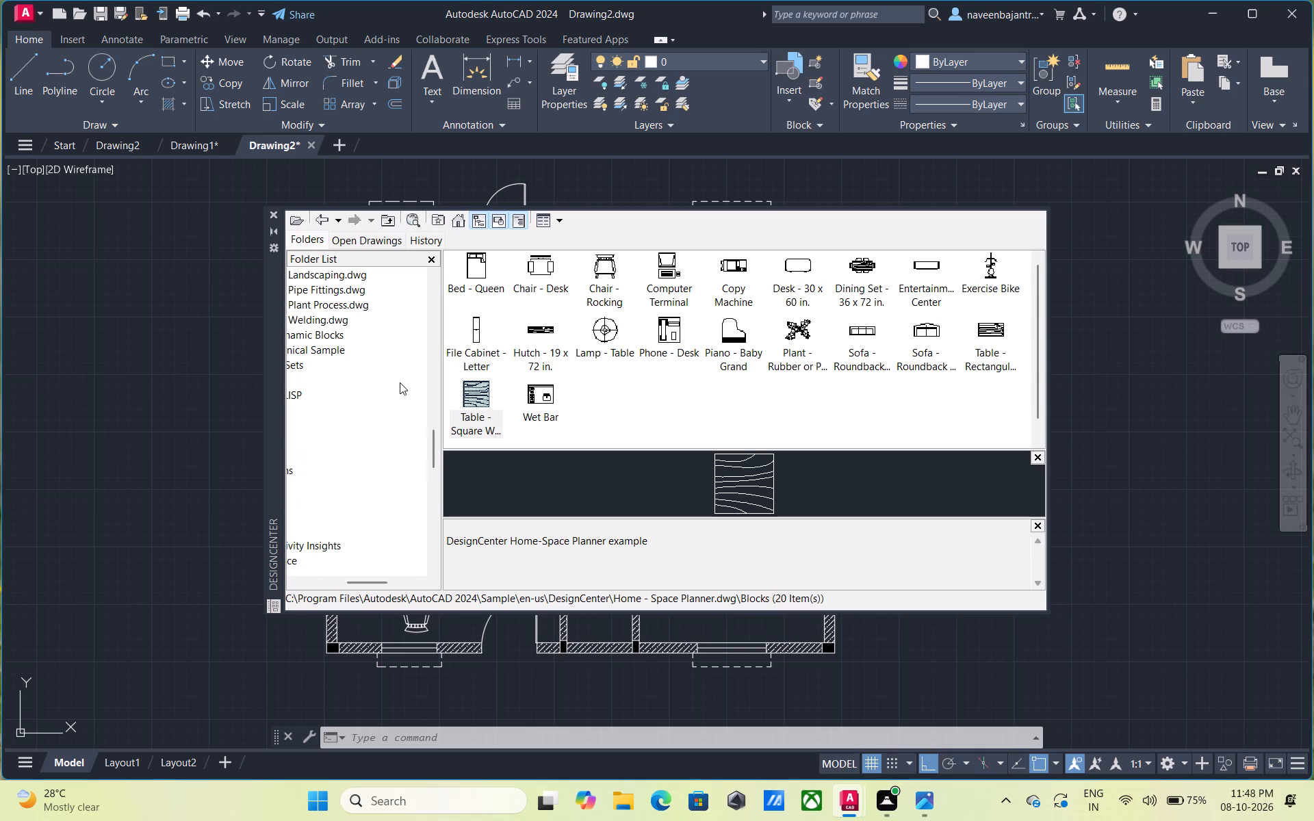
scroll(400, 382, up, 4)
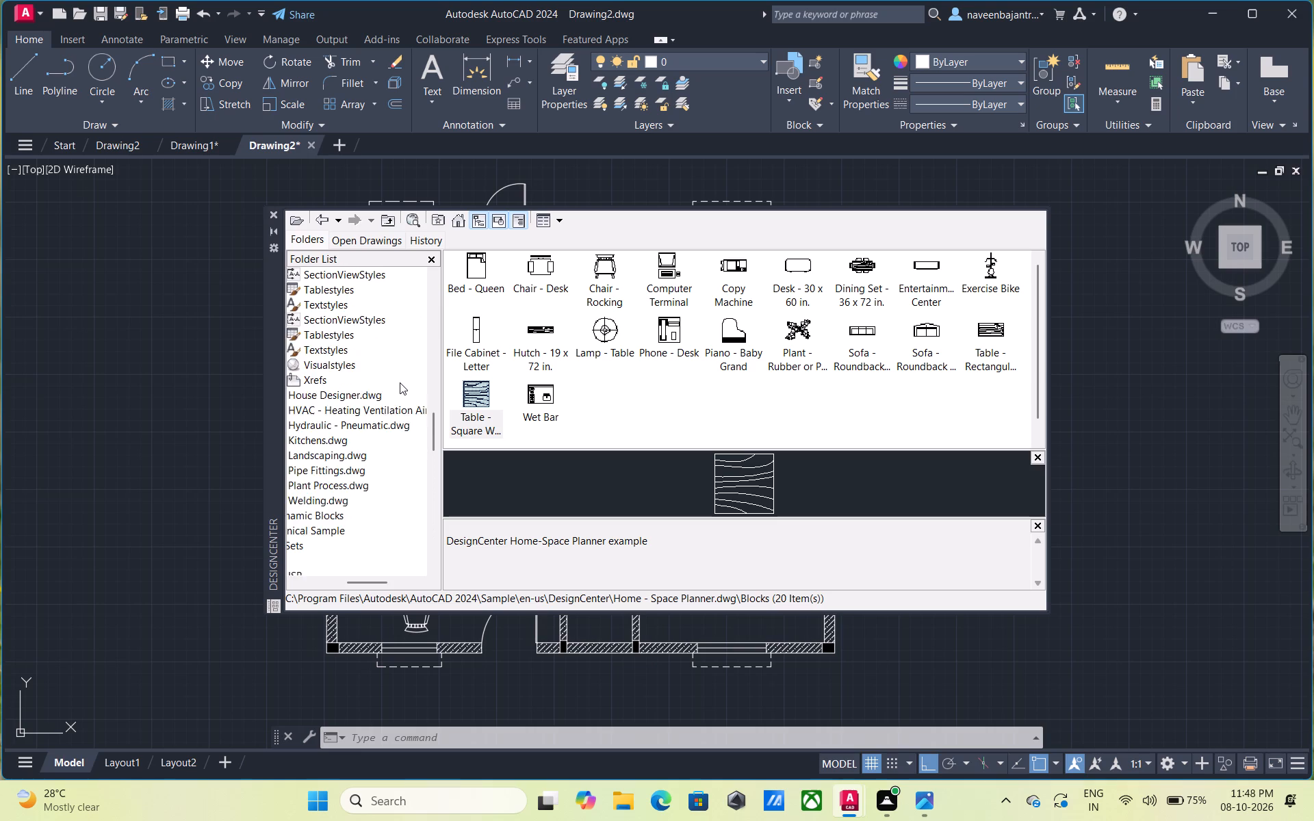
scroll(400, 382, up, 1)
scroll(400, 382, right, 2)
scroll(400, 382, up, 3)
scroll(400, 382, down, 1)
scroll(400, 382, up, 2)
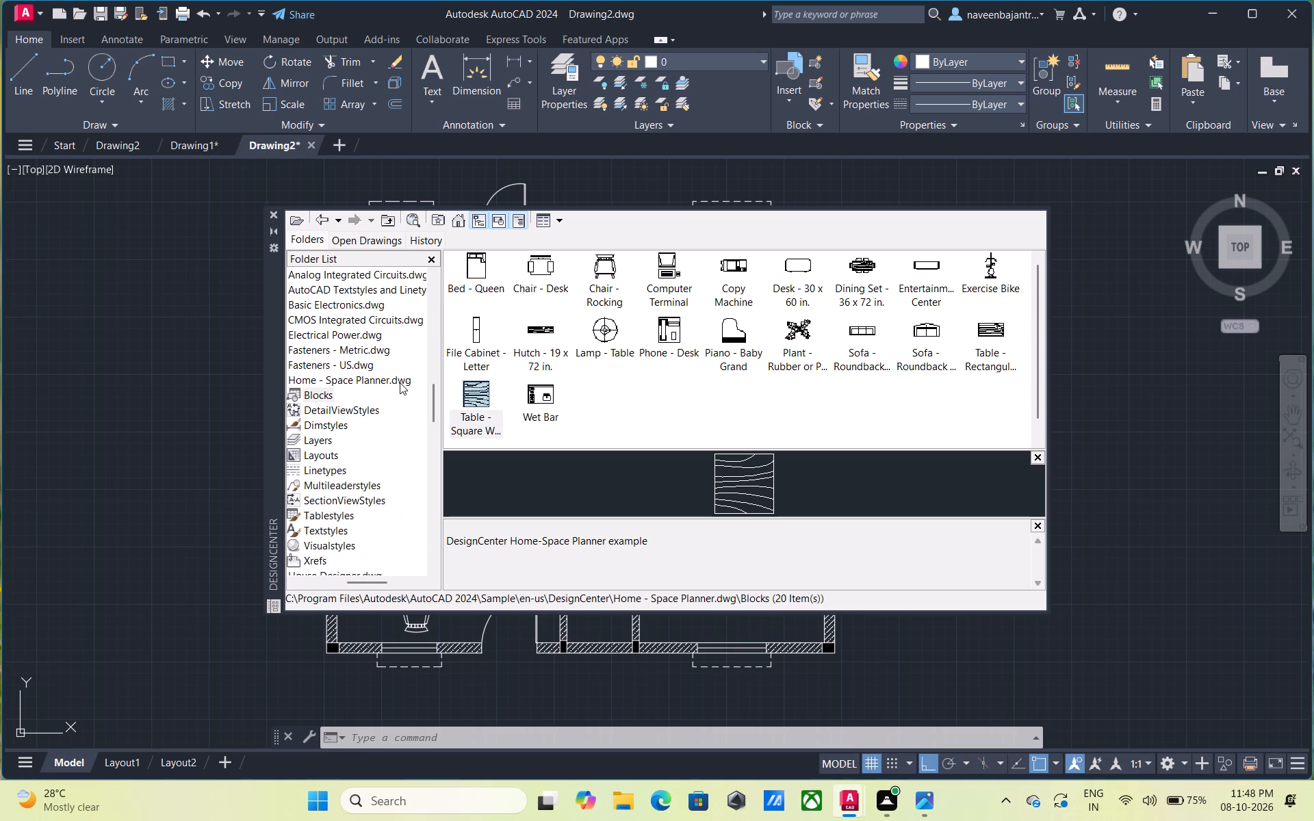
scroll(400, 382, up, 1)
scroll(400, 382, down, 1)
scroll(400, 382, up, 1)
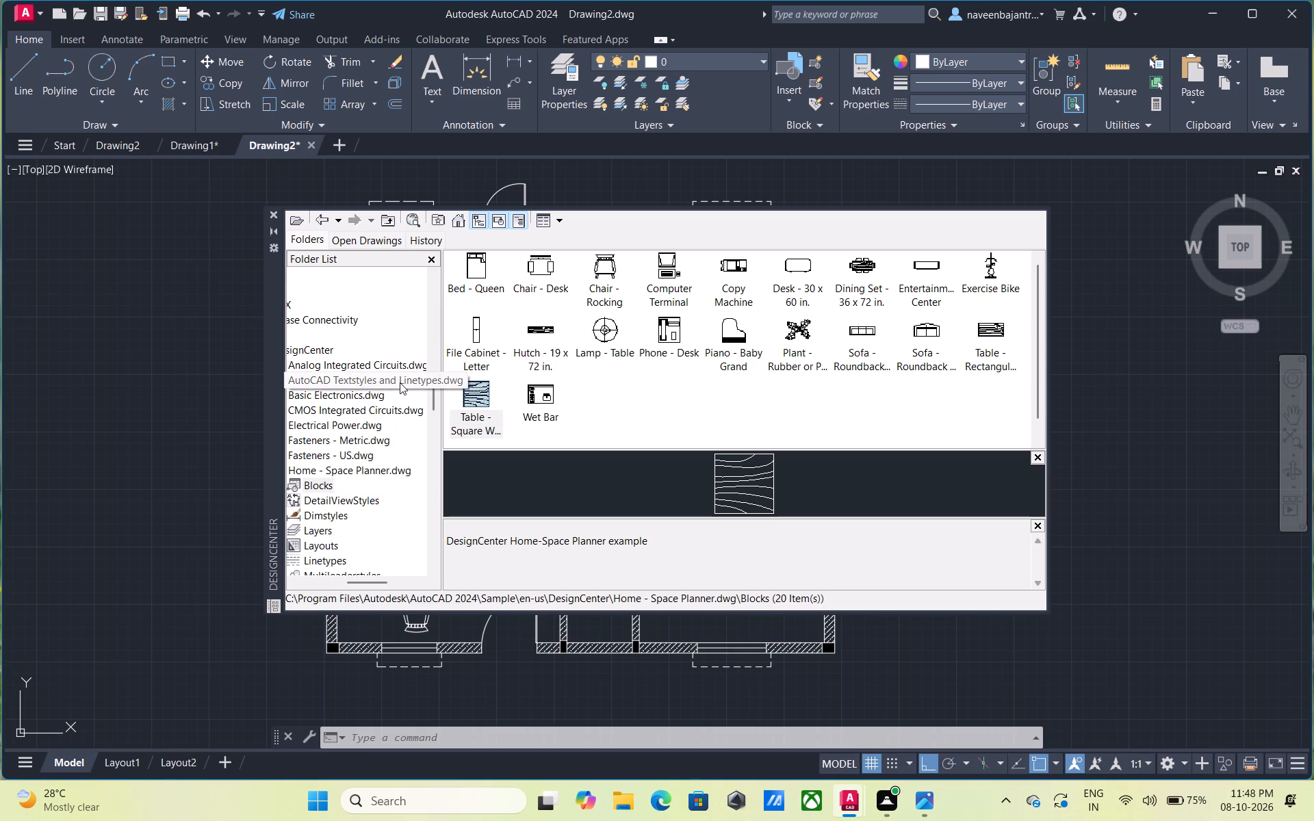
scroll(400, 382, up, 2)
scroll(400, 382, right, 1)
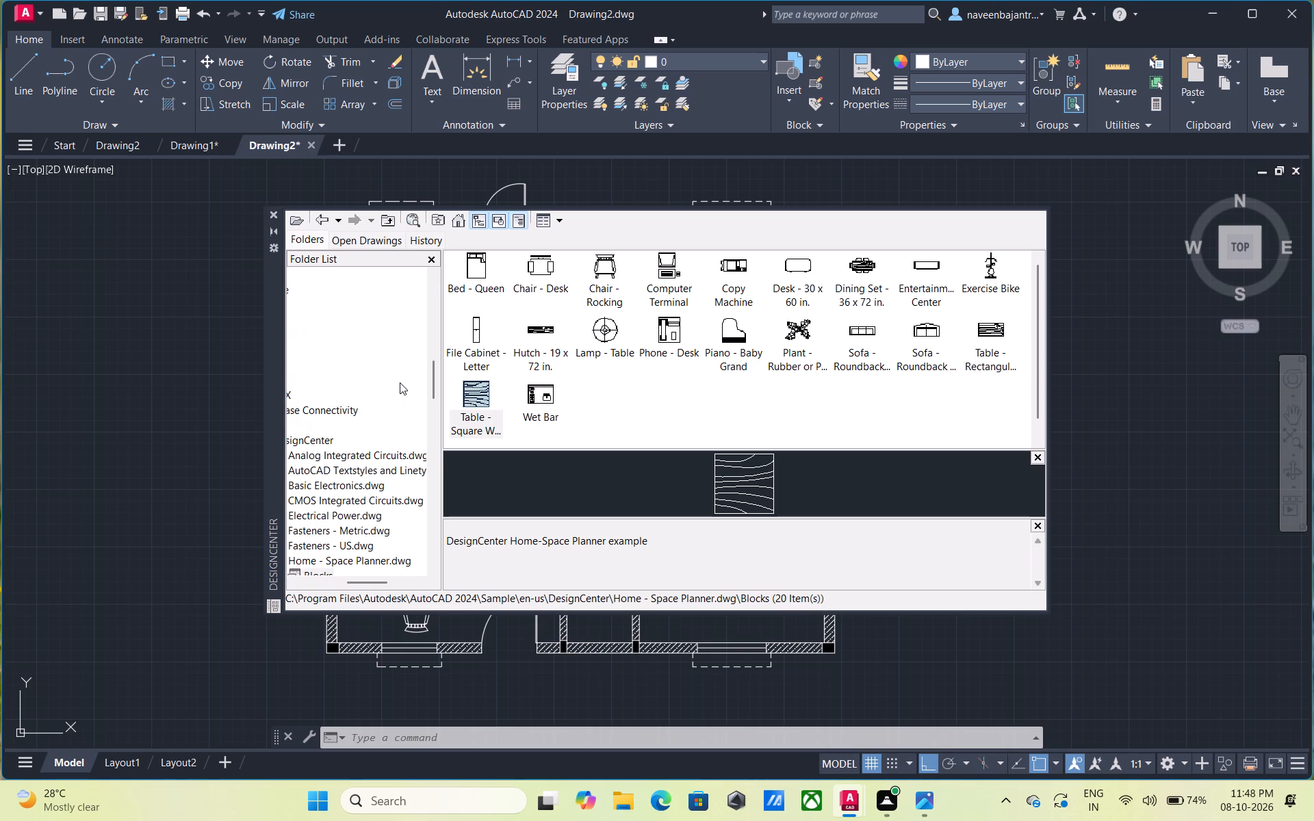
scroll(400, 382, up, 3)
scroll(400, 382, down, 1)
scroll(400, 382, up, 2)
scroll(400, 382, down, 1)
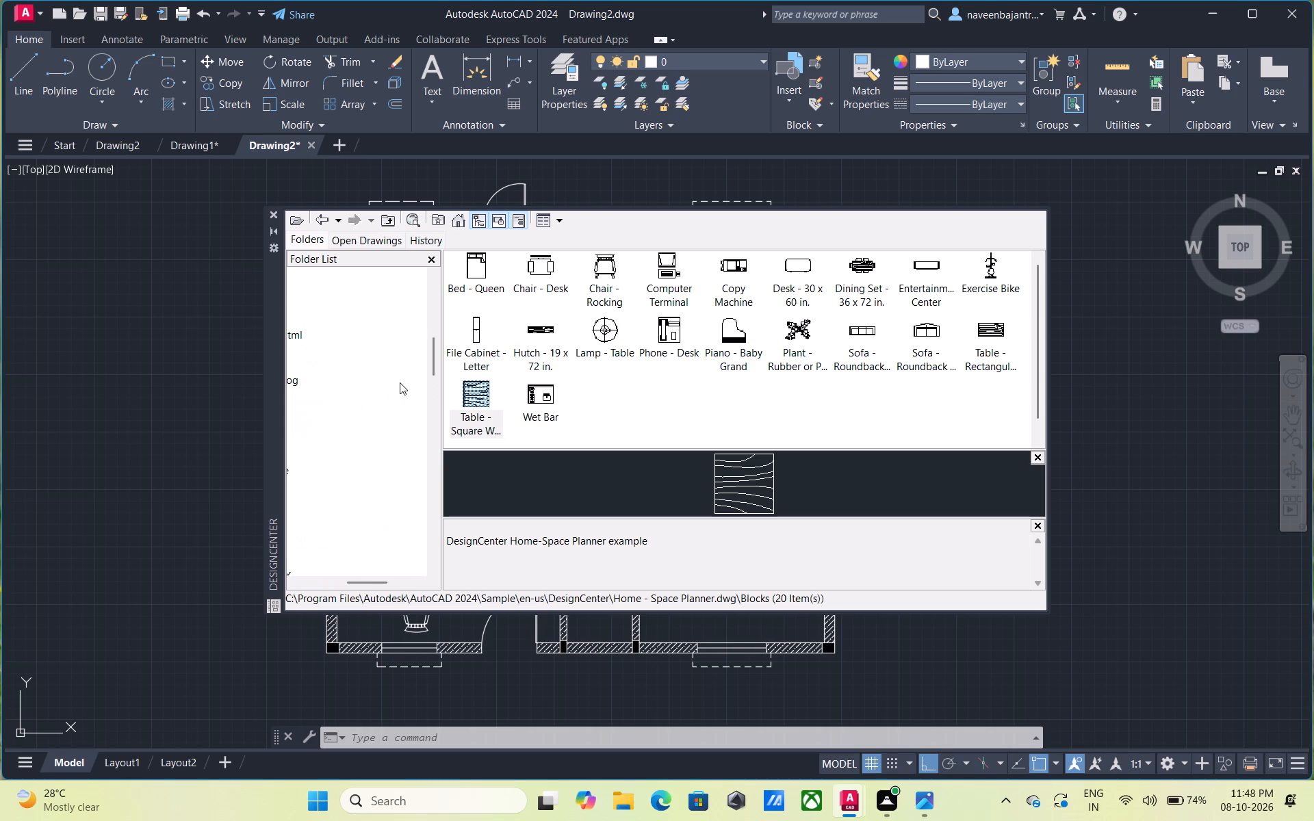
scroll(400, 382, up, 4)
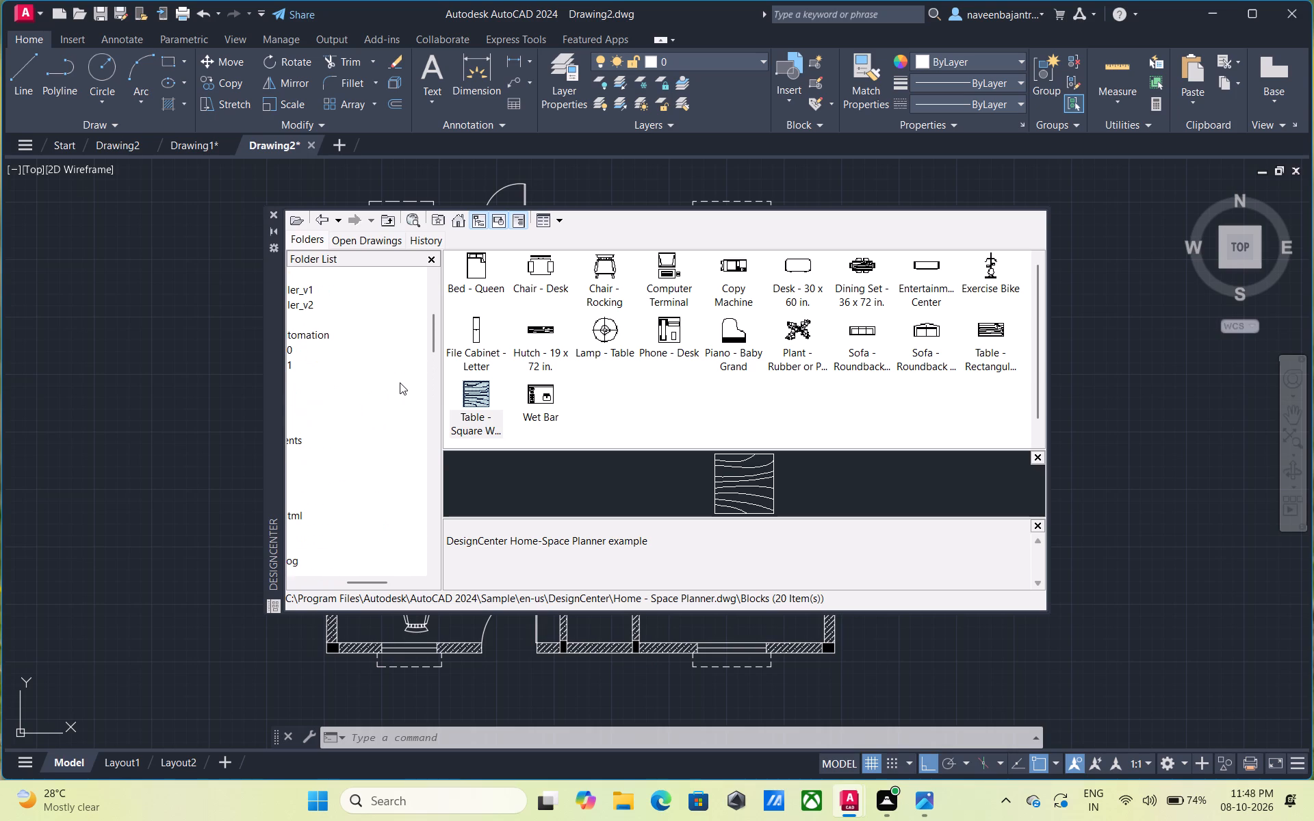
scroll(400, 382, up, 1)
scroll(400, 382, down, 1)
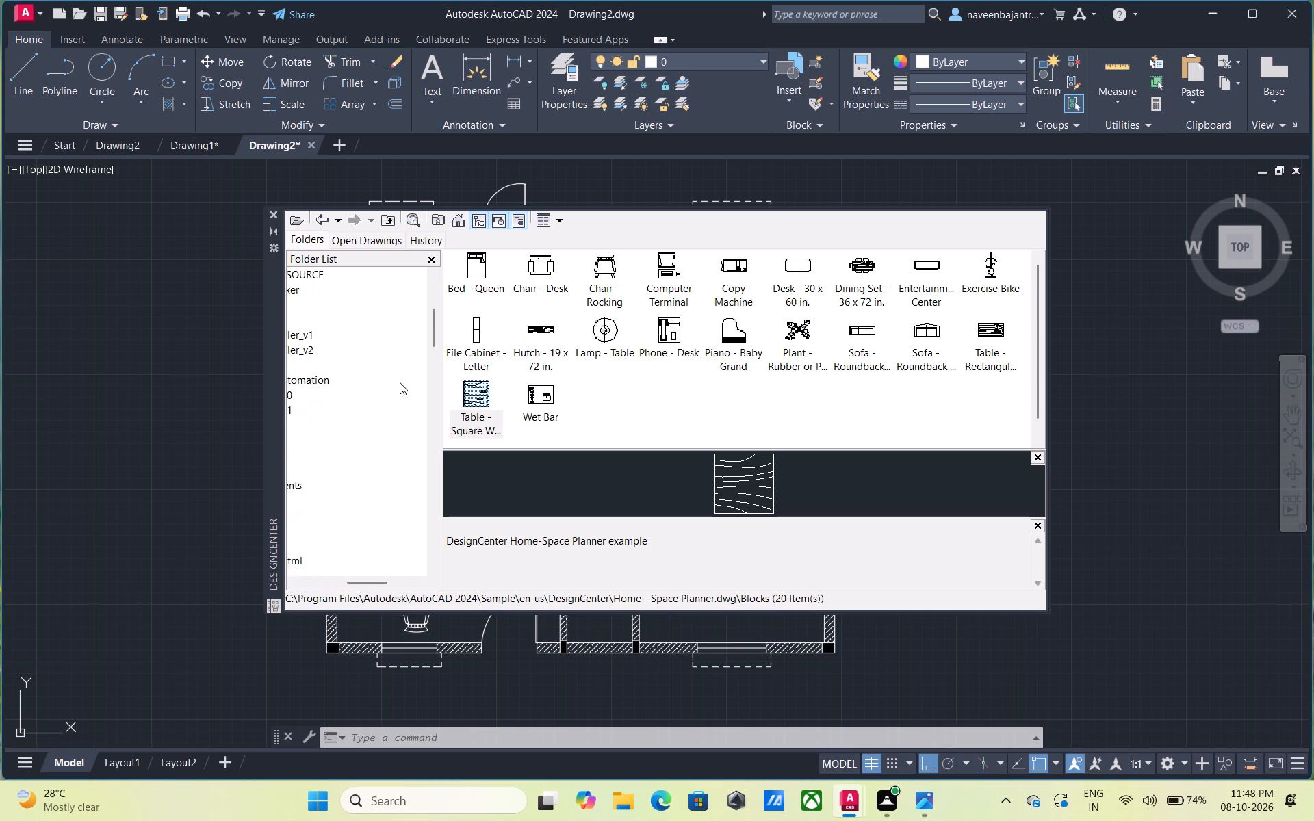
scroll(400, 382, up, 2)
scroll(400, 382, right, 1)
scroll(400, 382, left, 1)
scroll(400, 382, right, 1)
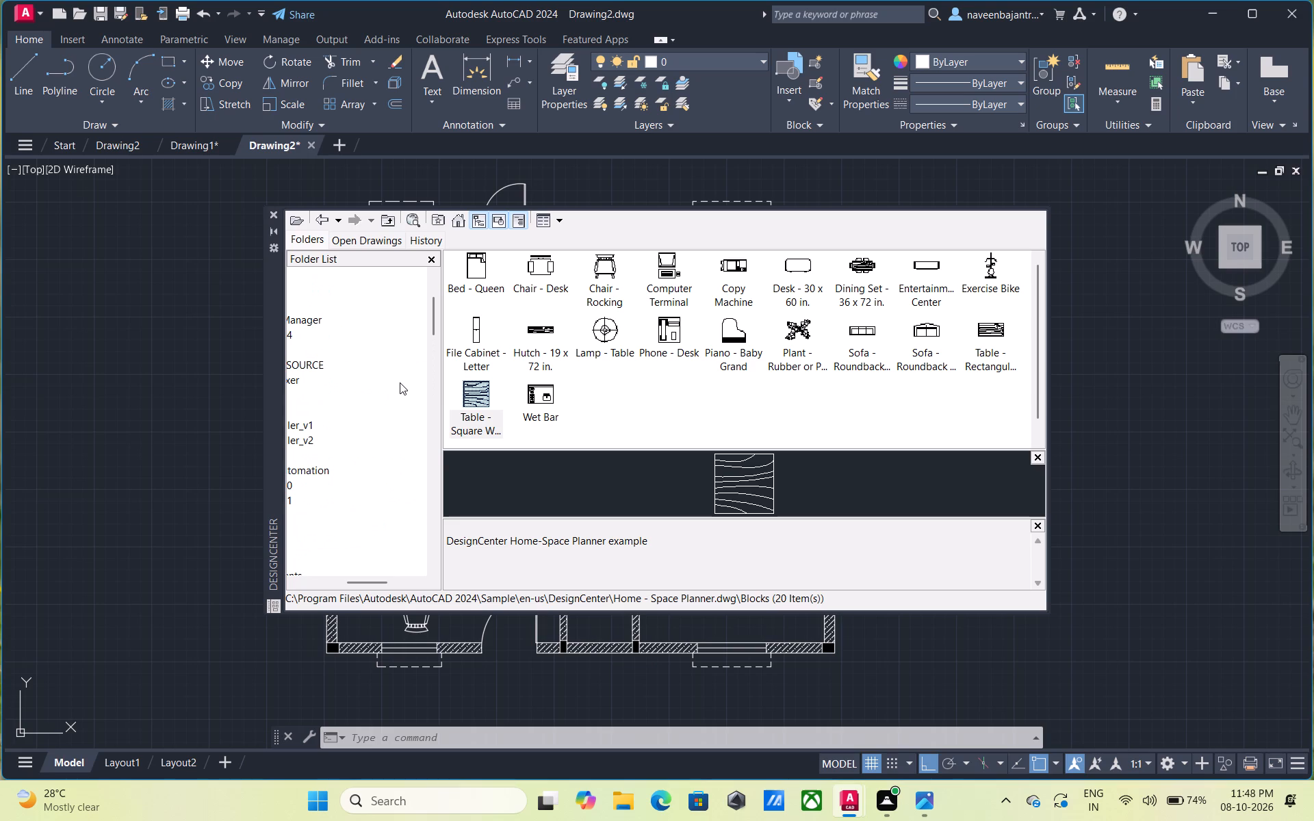
scroll(400, 382, right, 1)
scroll(400, 382, down, 6)
scroll(400, 382, up, 8)
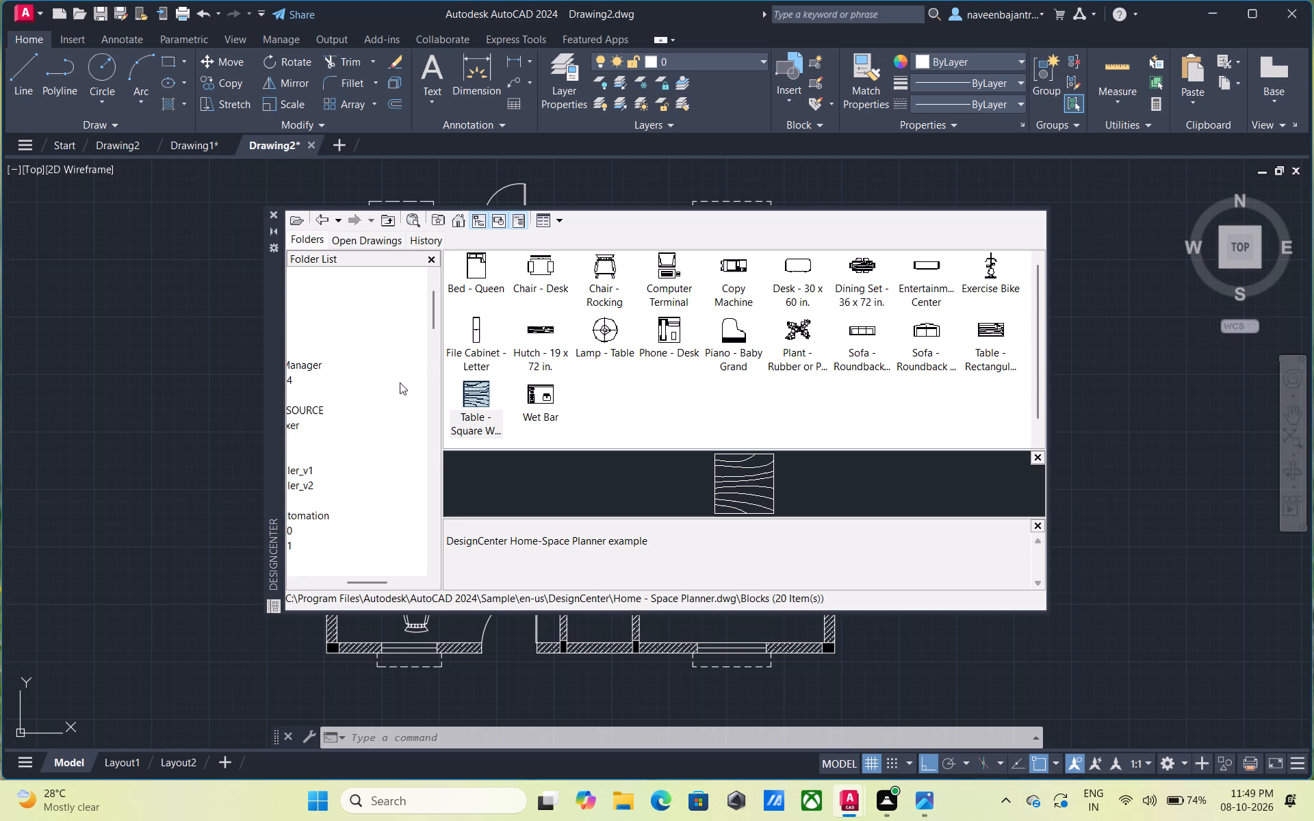
scroll(400, 382, up, 16)
scroll(400, 382, down, 1)
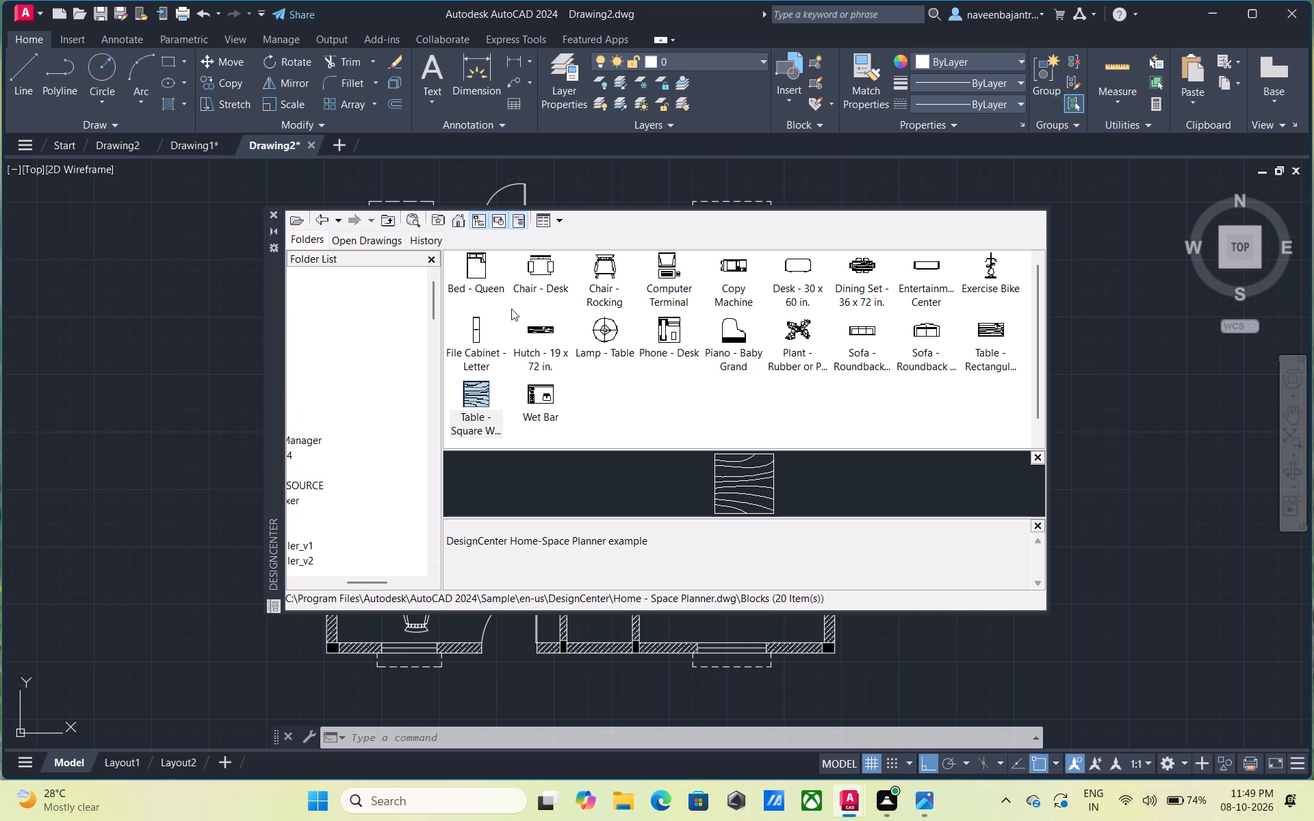
Preview the Home - Space Planner blocks, from the desk chair and table lamp through the plant and sofas to the rectangular woodgrain table.
click(545, 257)
click(552, 342)
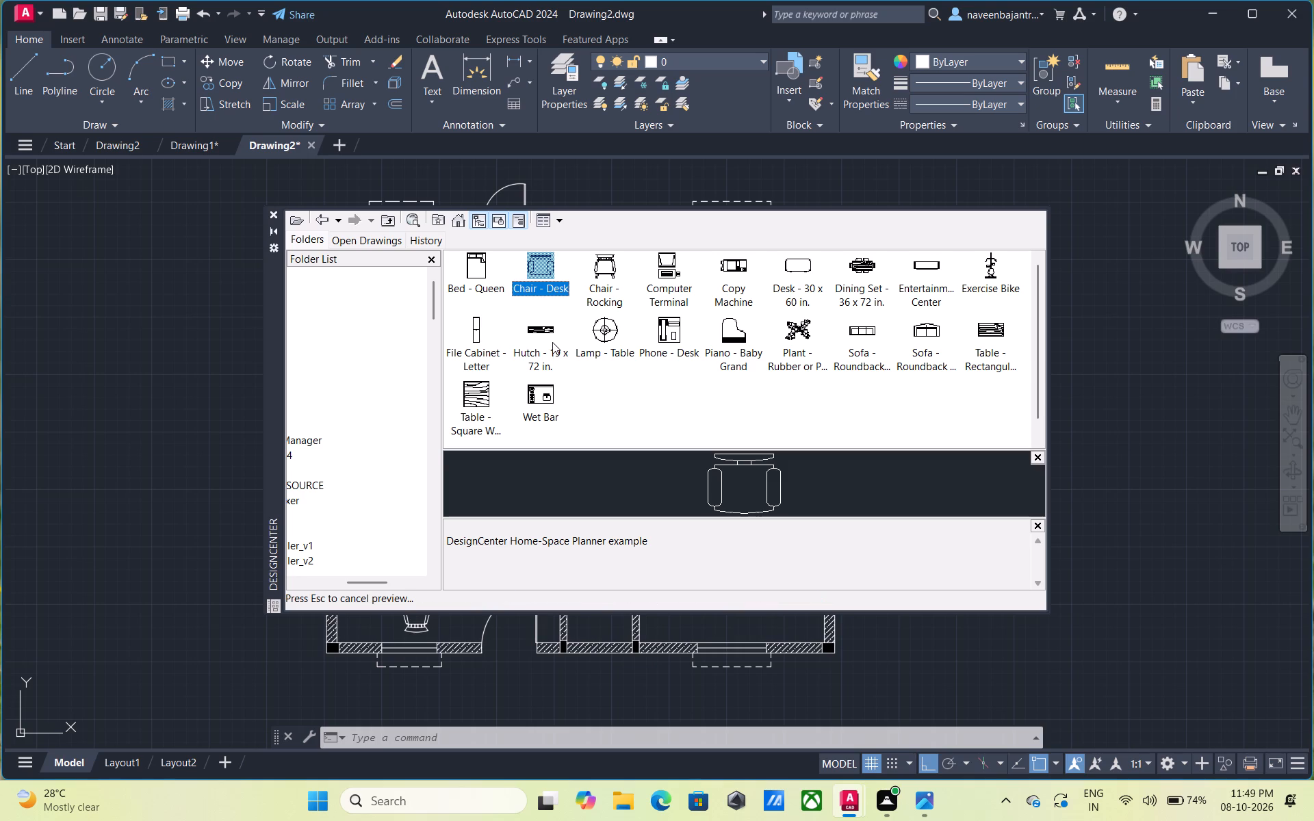
click(606, 333)
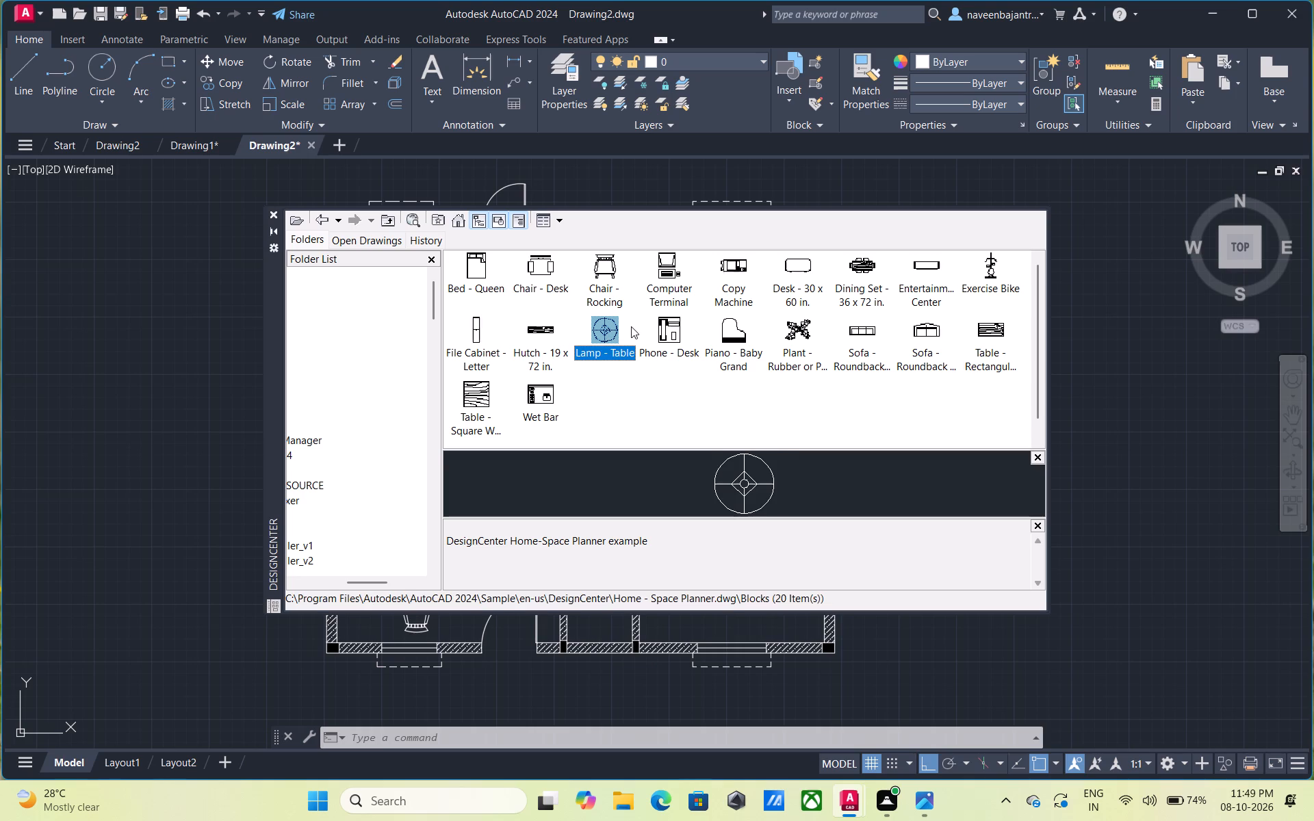
click(656, 322)
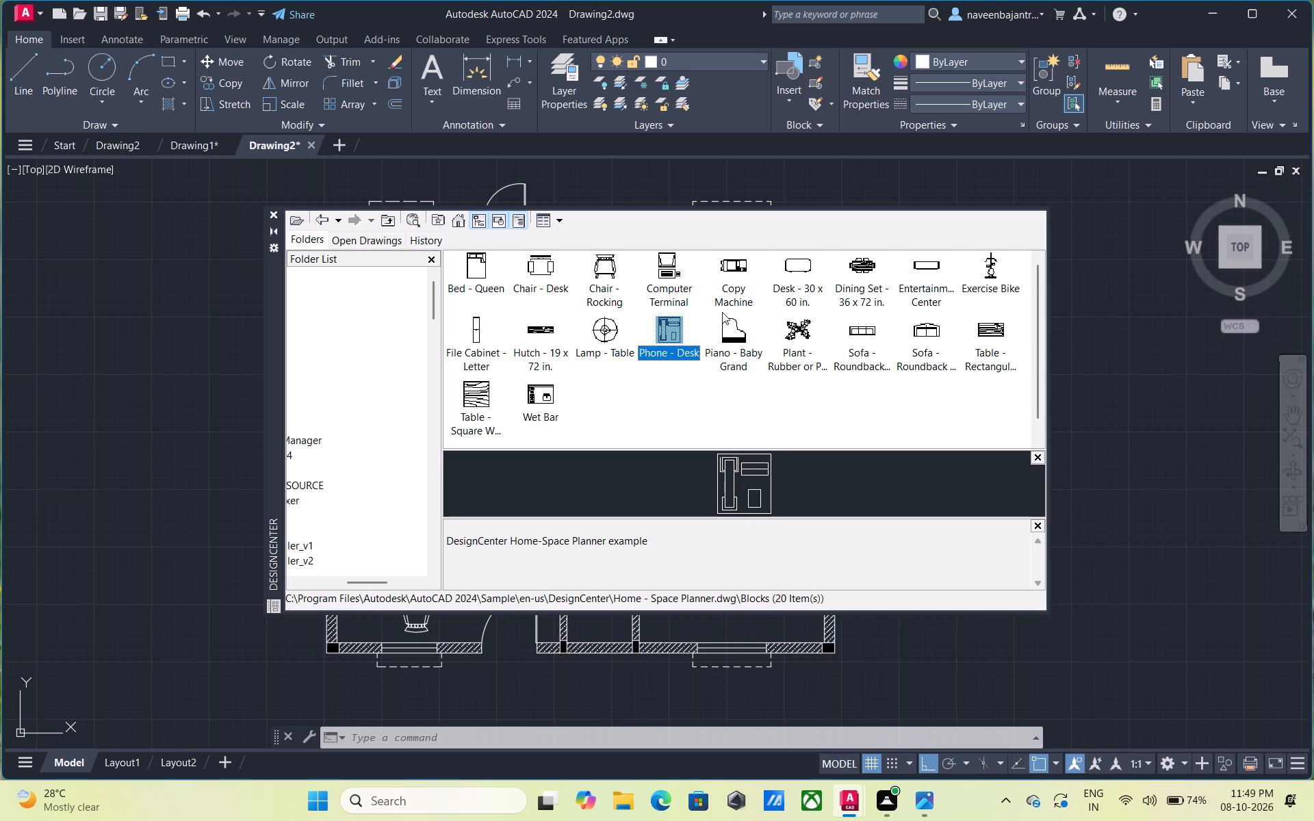
click(737, 322)
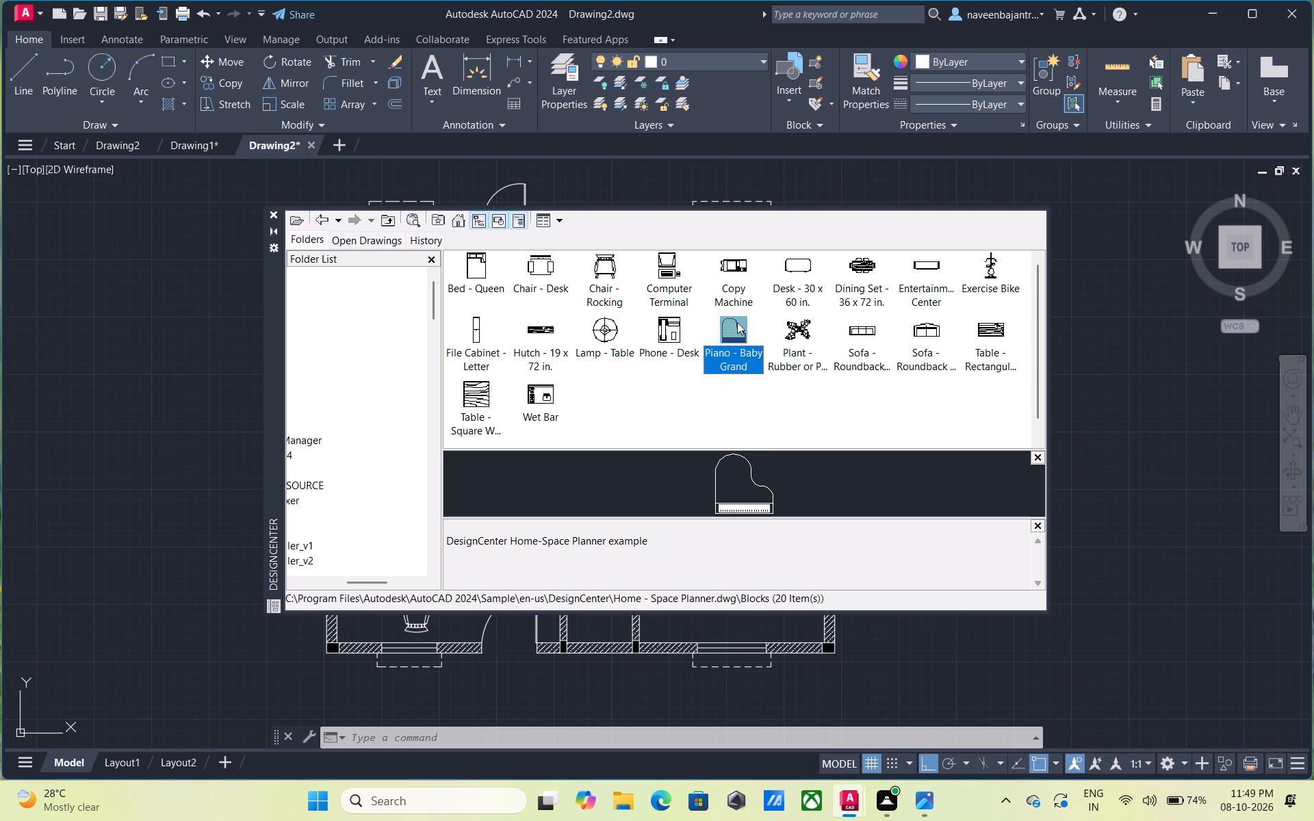
click(799, 326)
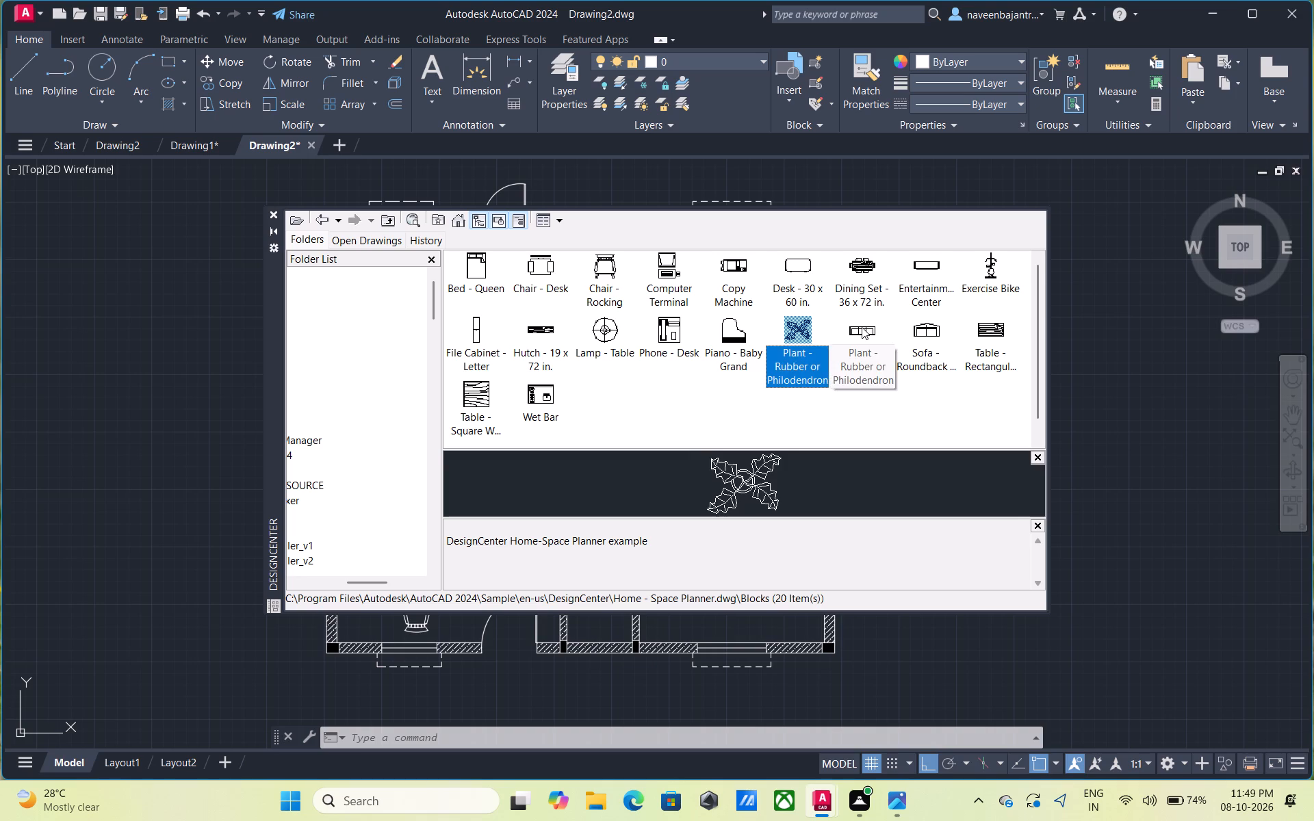
click(862, 327)
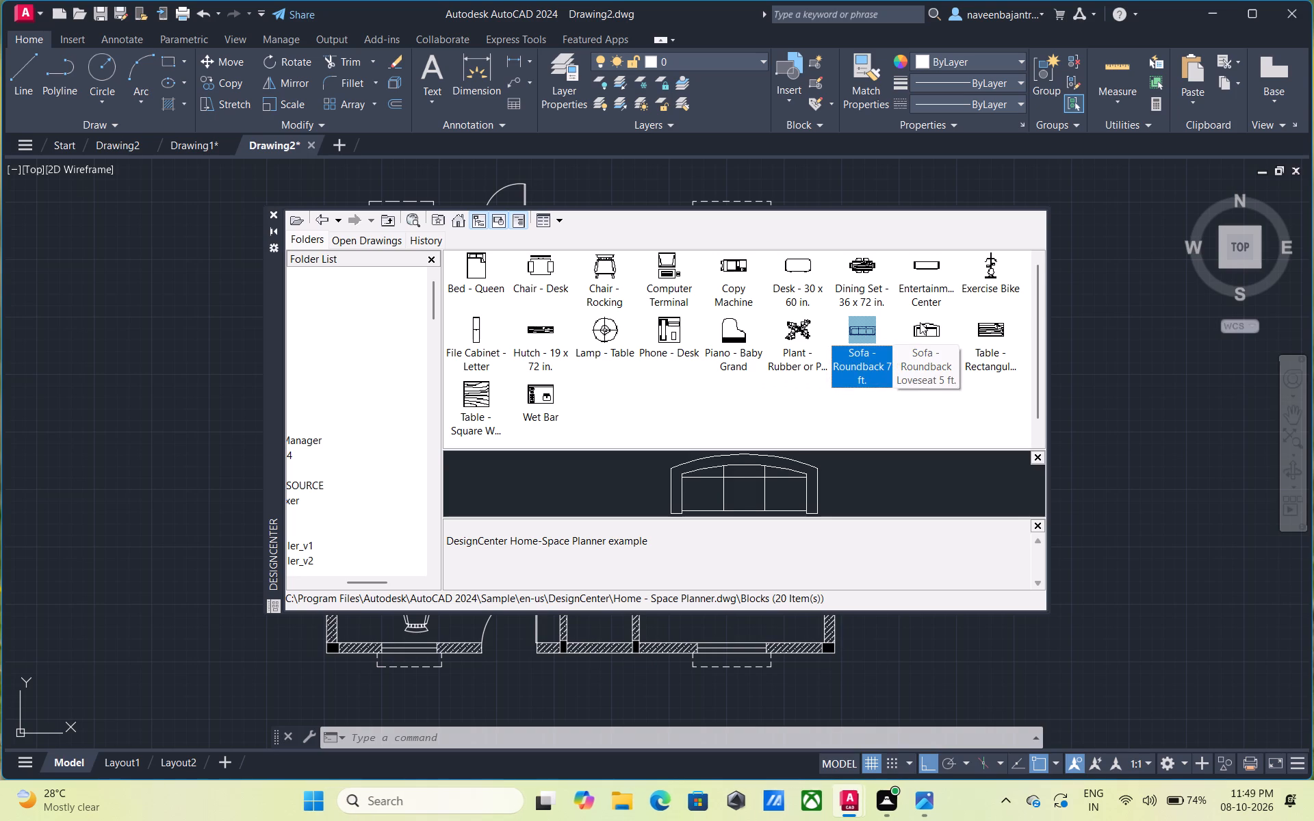
click(920, 322)
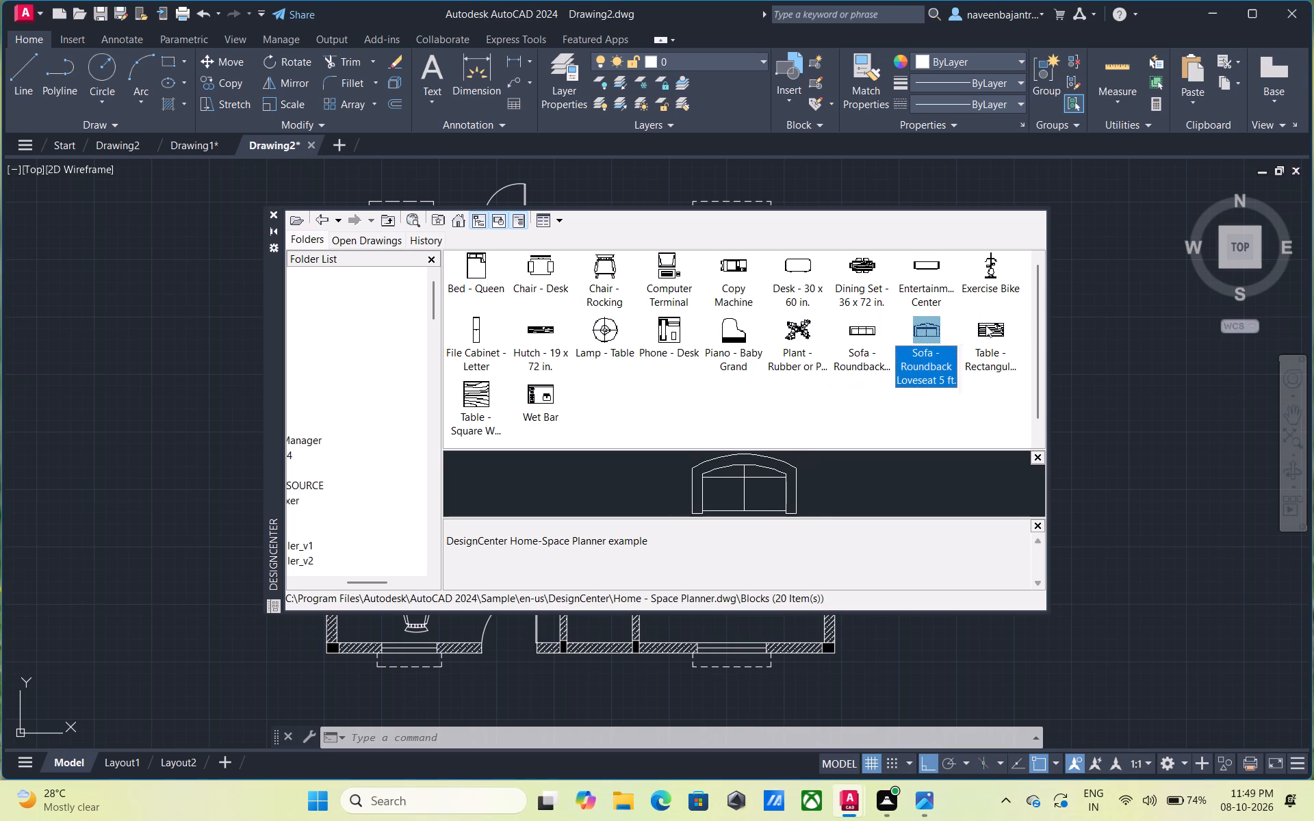
click(985, 326)
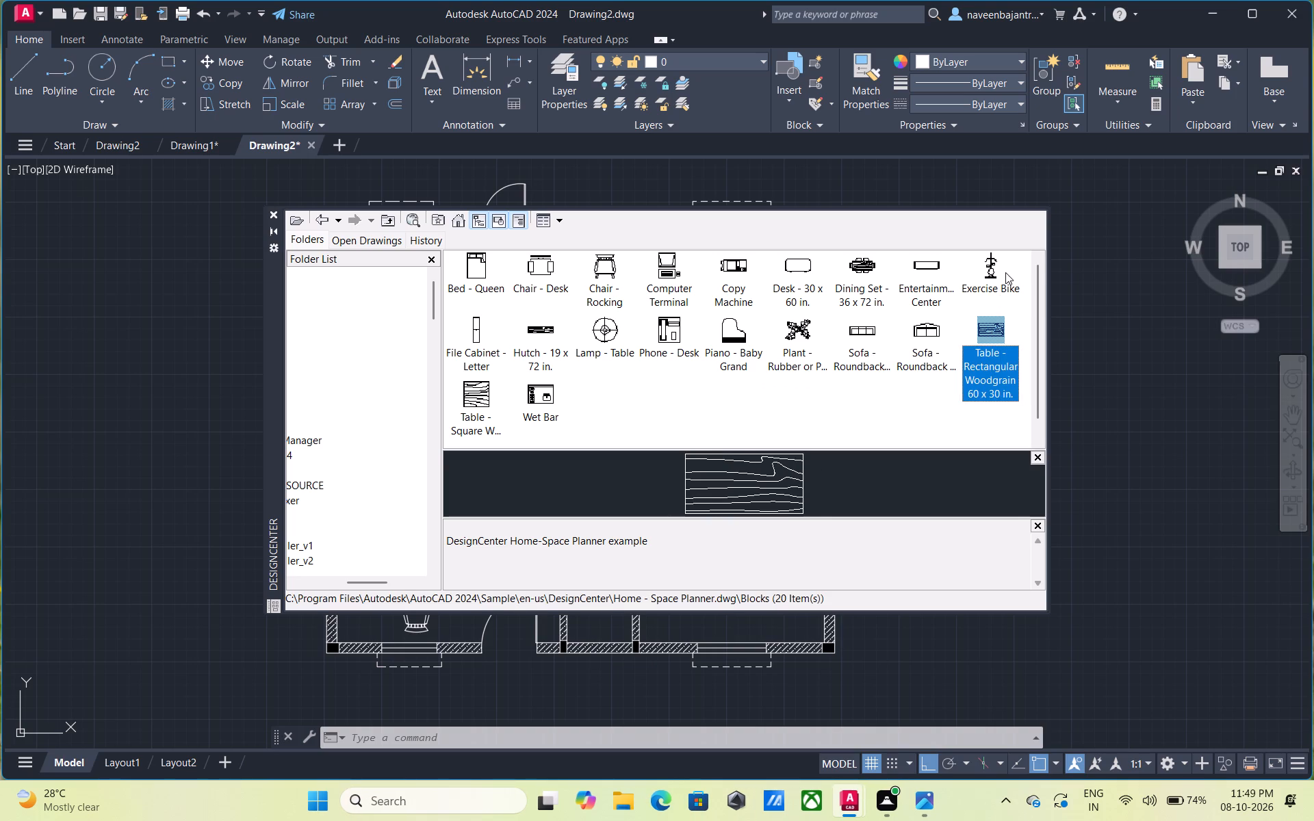
Preview the Home - Space Planner blocks from Exercise Bike back through the dining set, desk and chairs to Bed - Queen.
click(1003, 274)
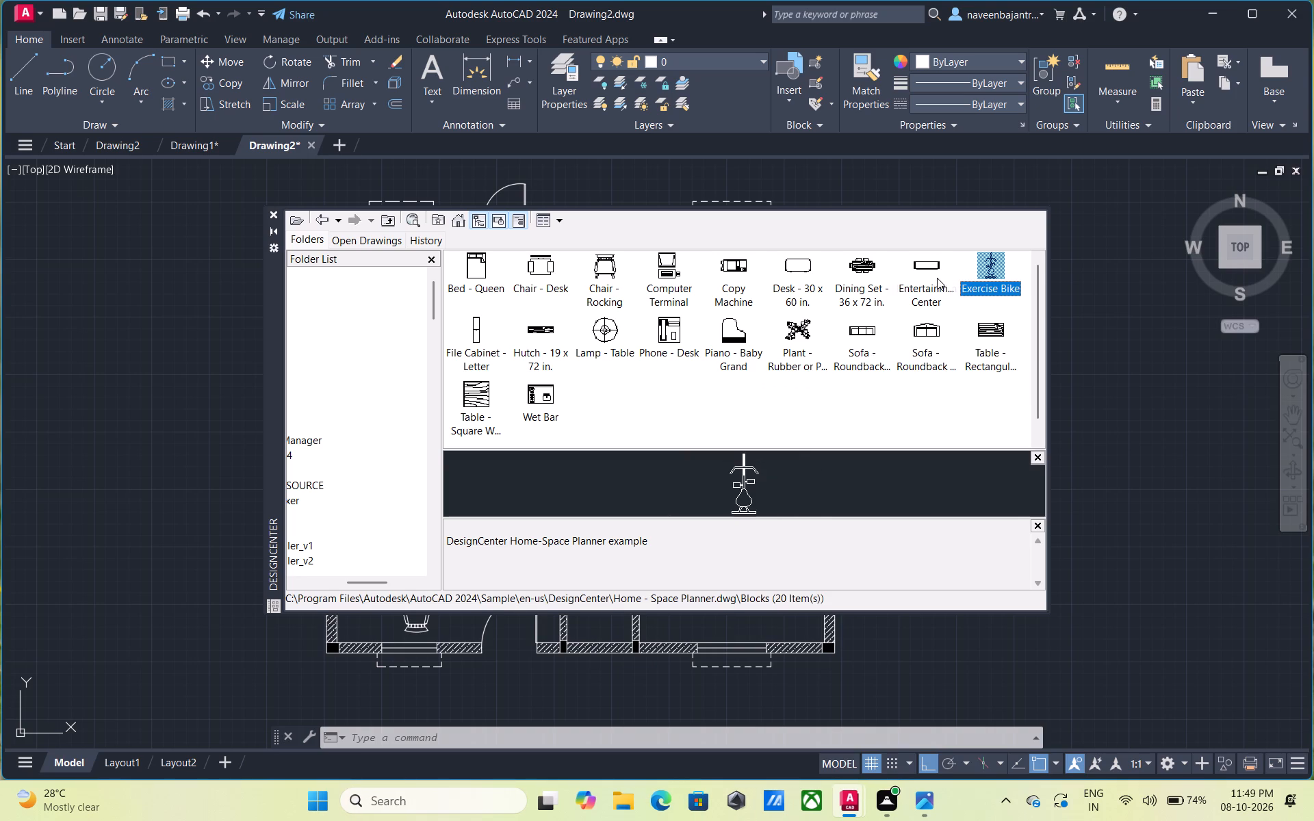
click(937, 276)
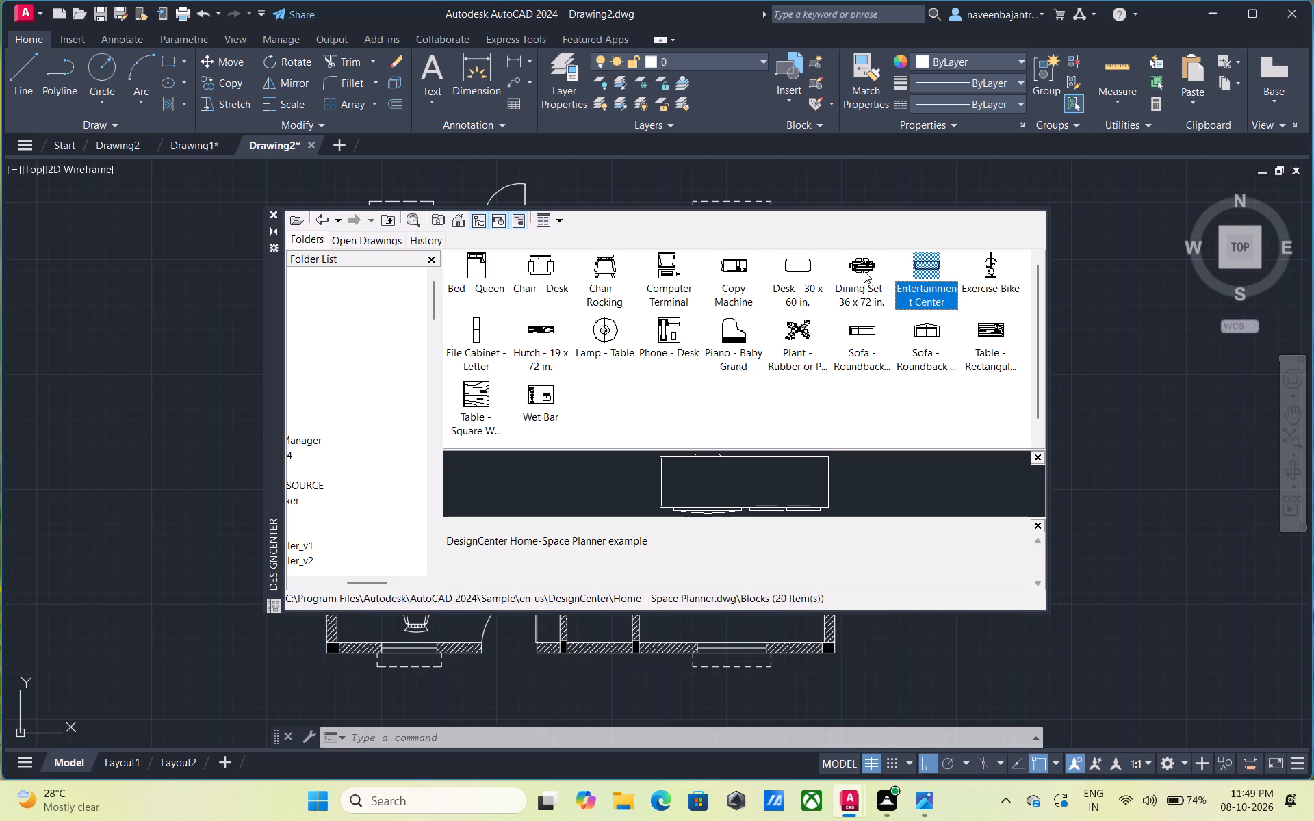
click(864, 271)
click(801, 285)
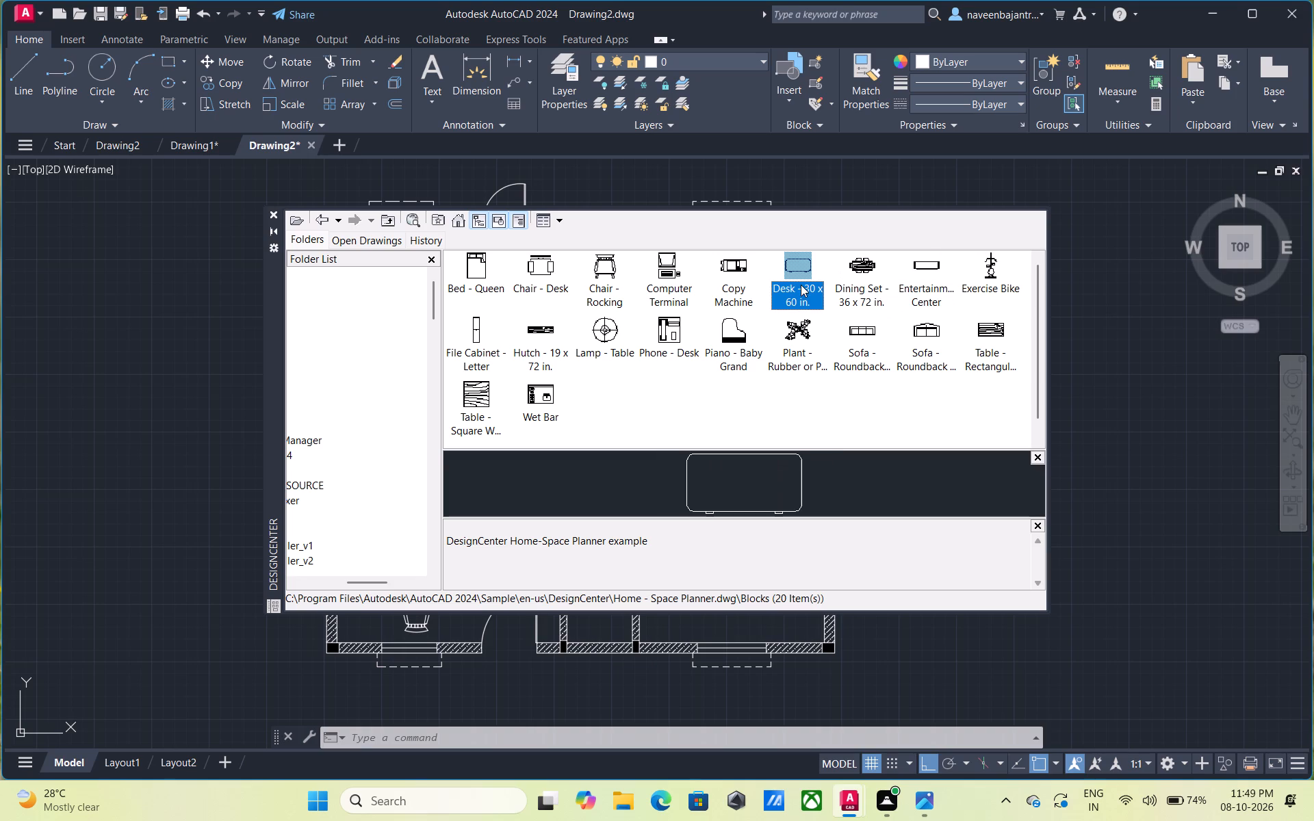
click(736, 280)
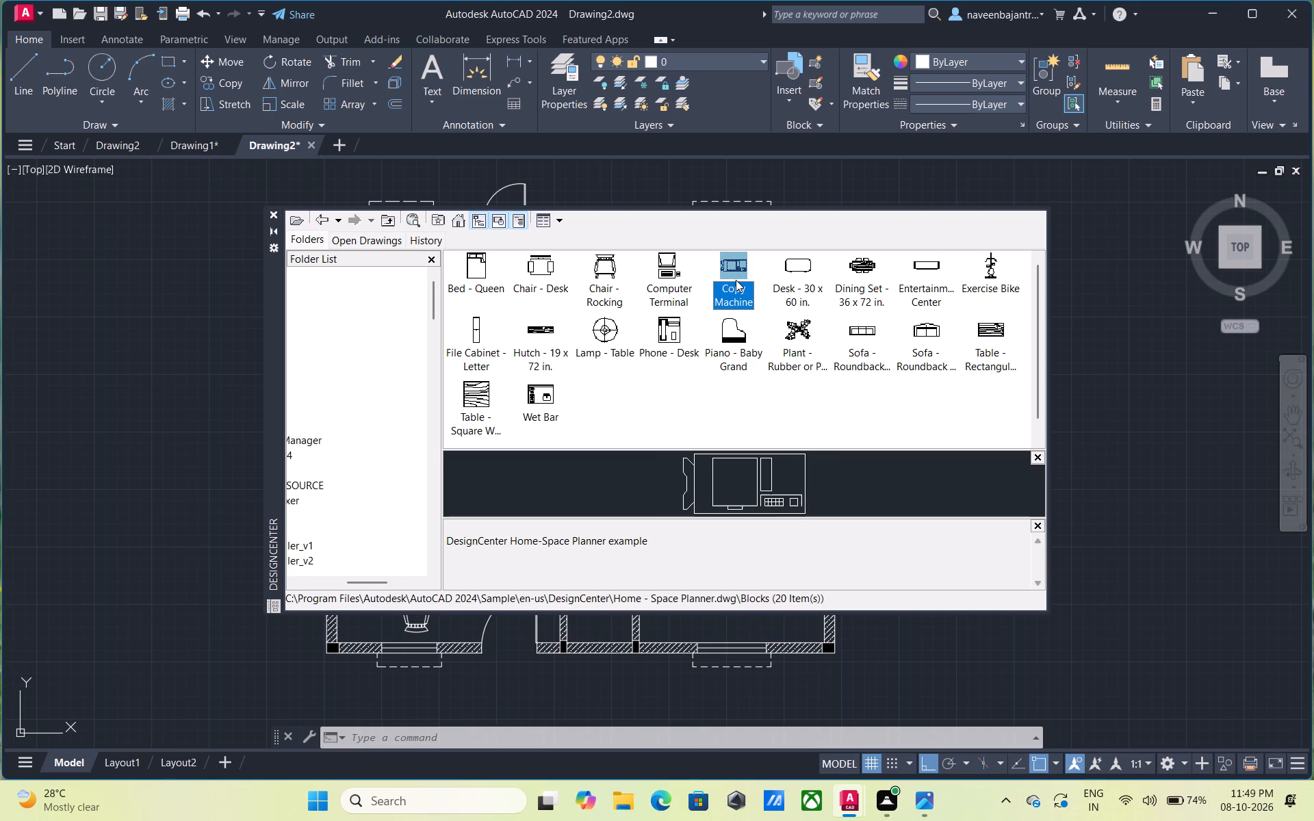
click(674, 279)
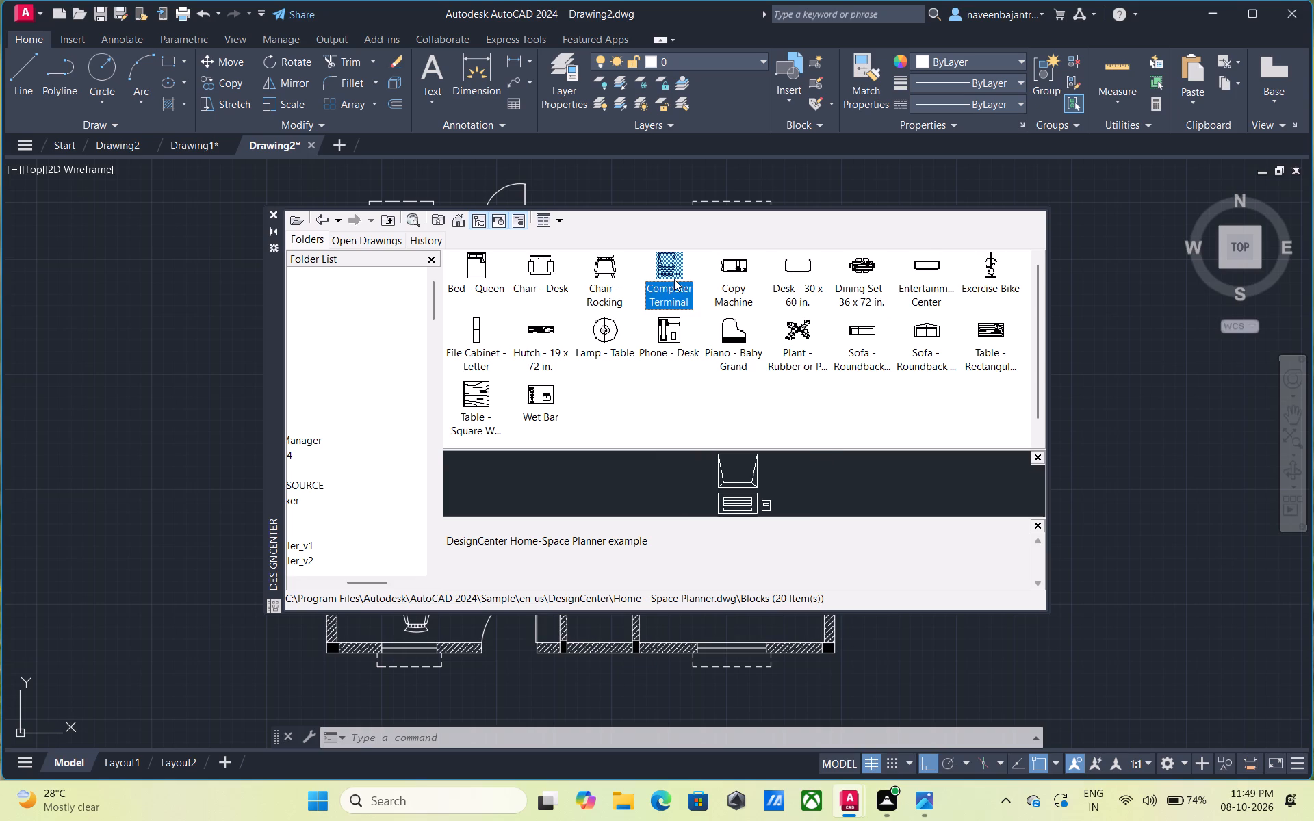
click(612, 266)
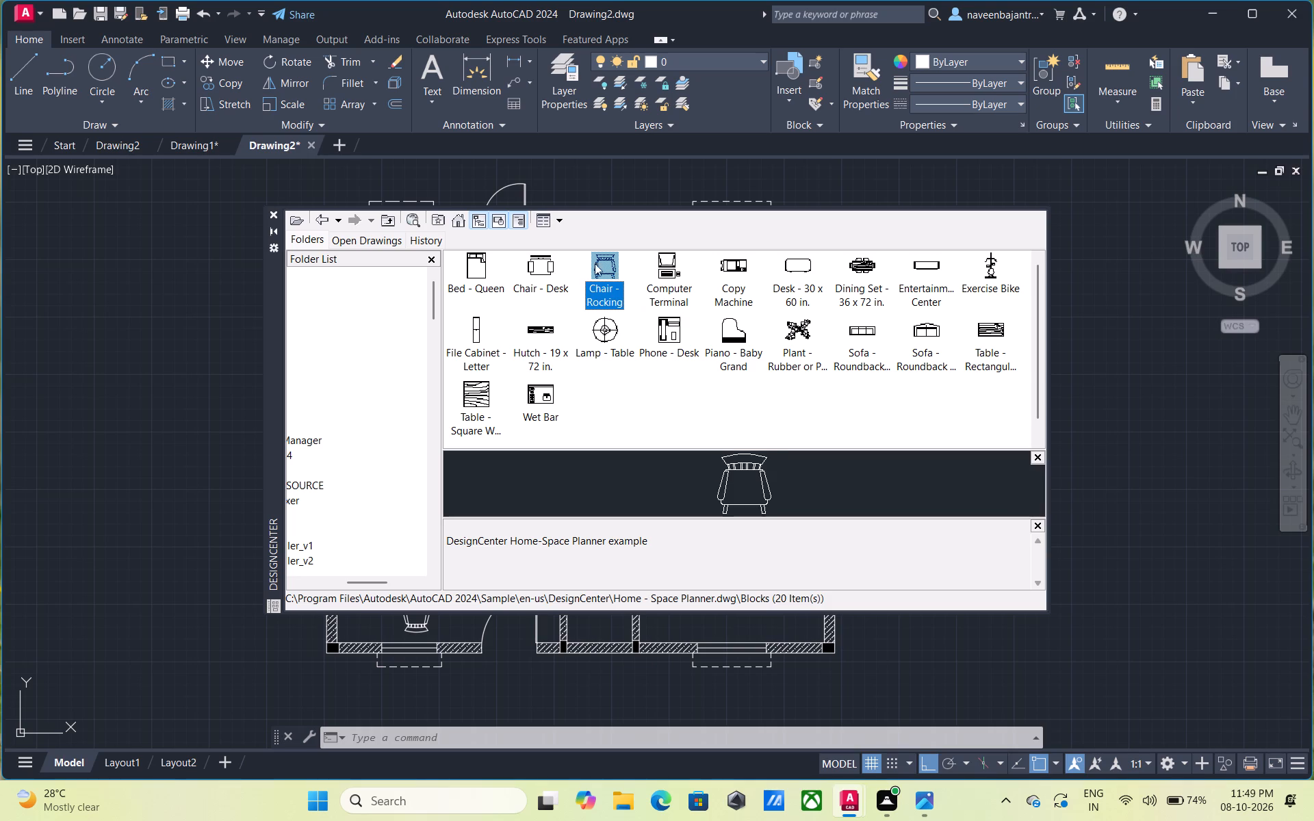
click(541, 283)
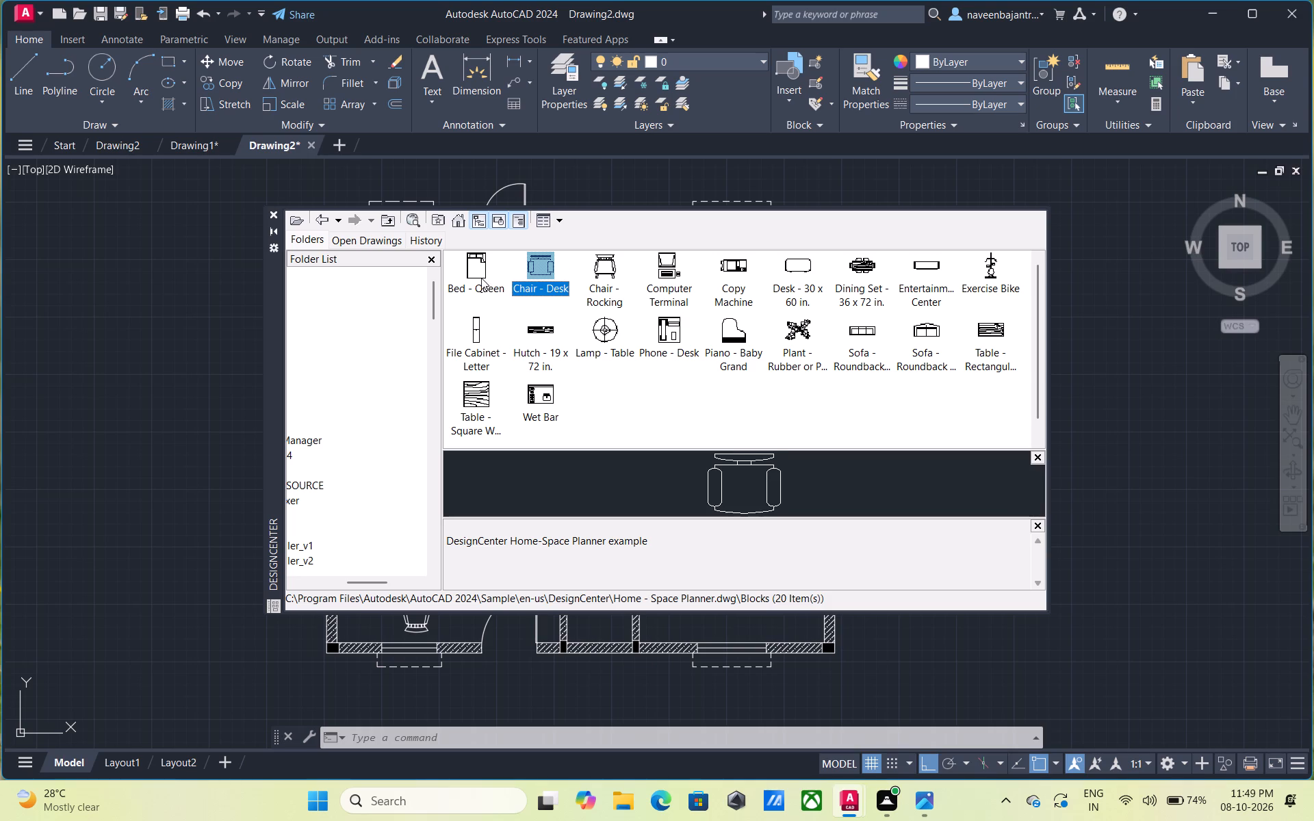
click(481, 278)
Preview the blocks from the file cabinet and hutch to the piano and plant, and close DesignCenter without inserting any.
click(481, 328)
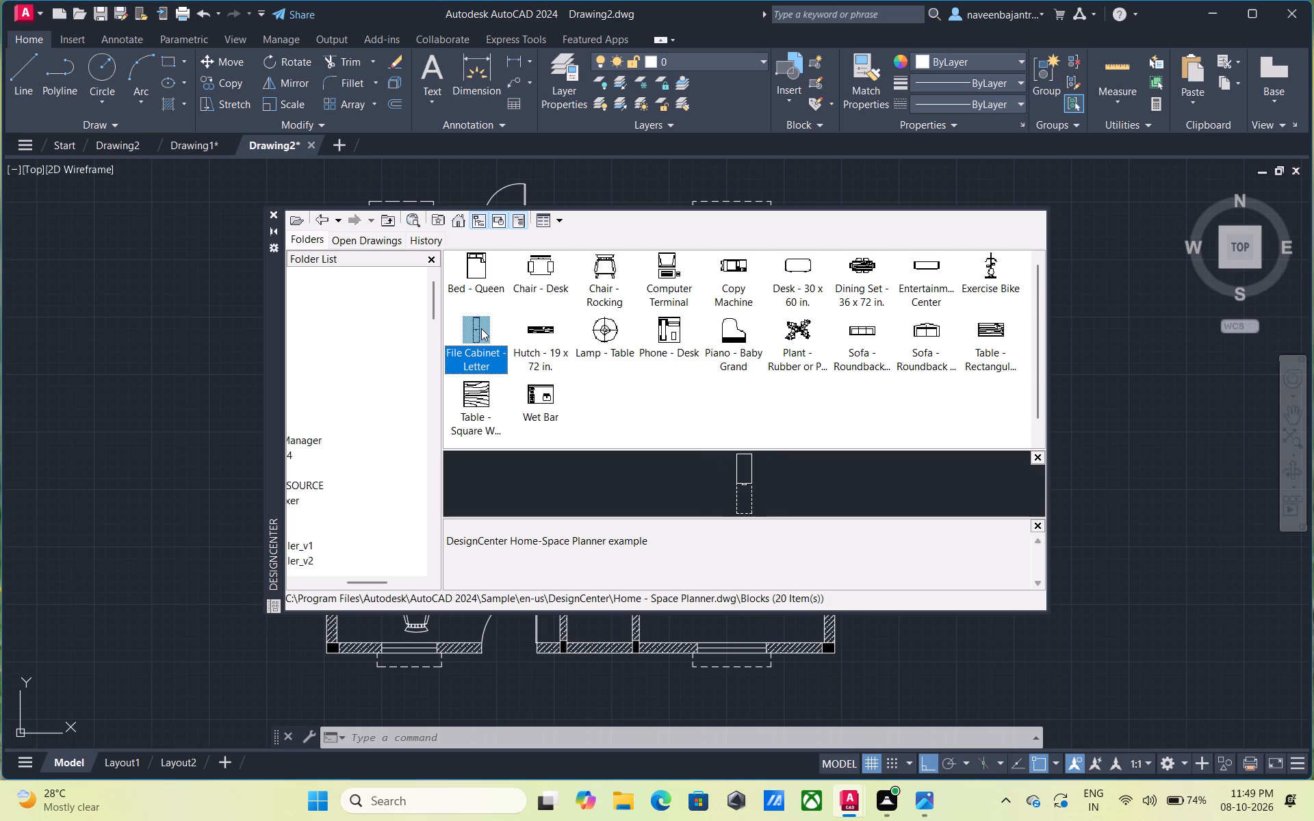
click(547, 330)
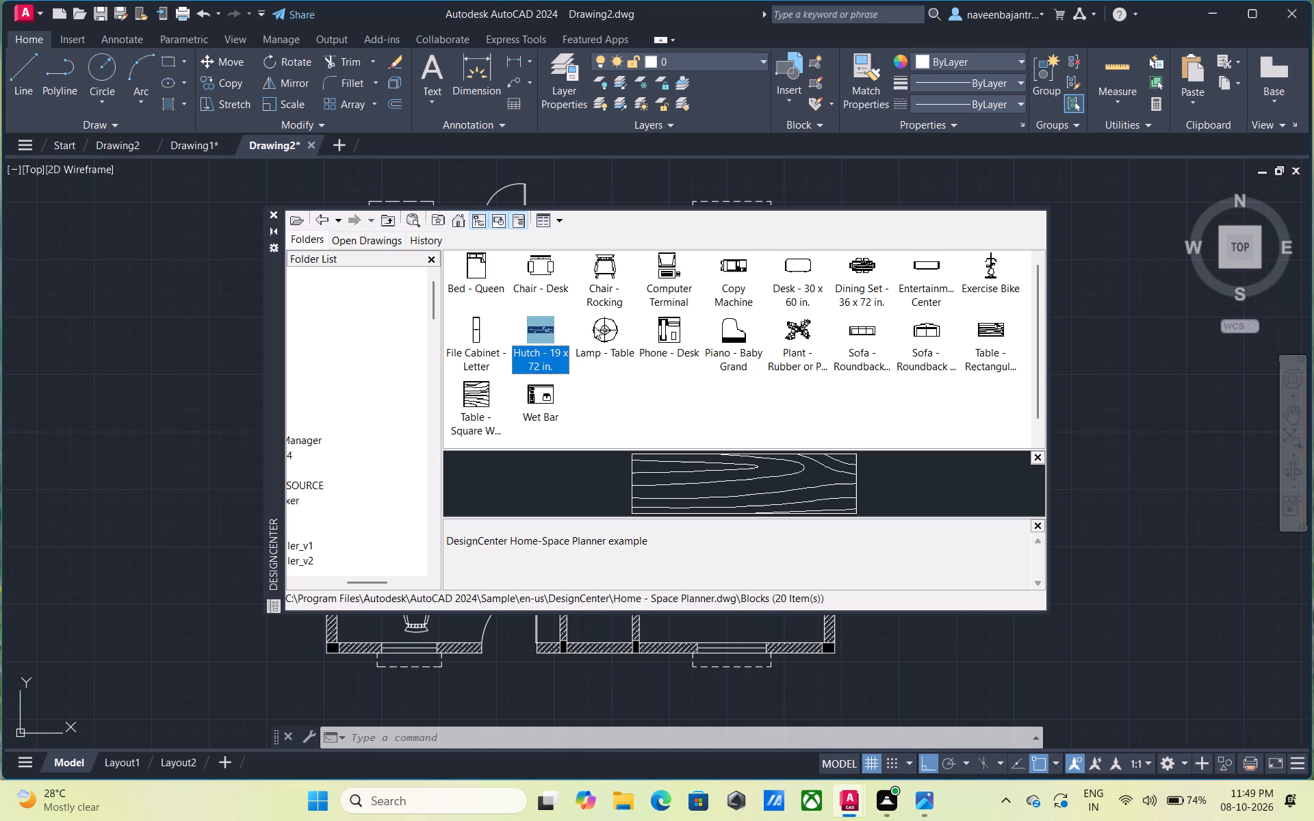
click(594, 326)
click(662, 326)
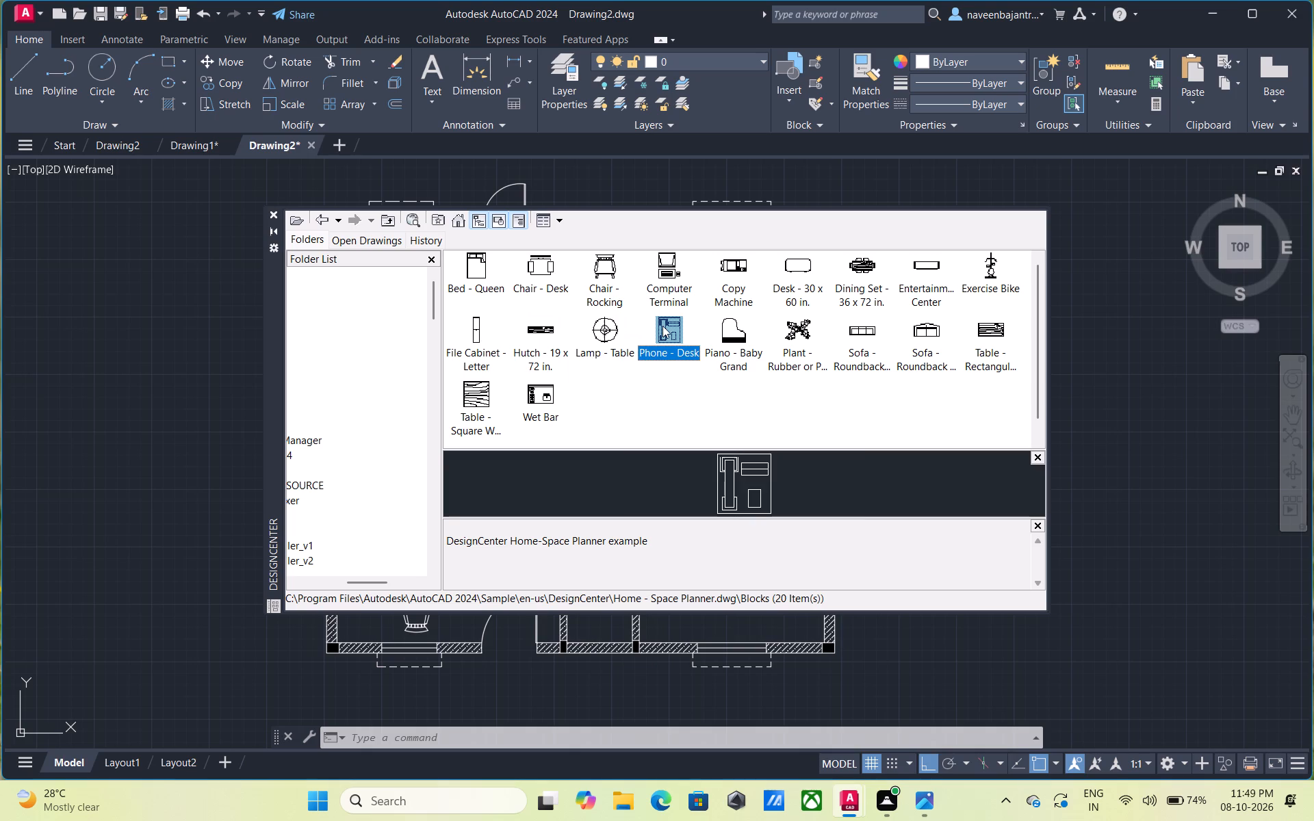
click(726, 323)
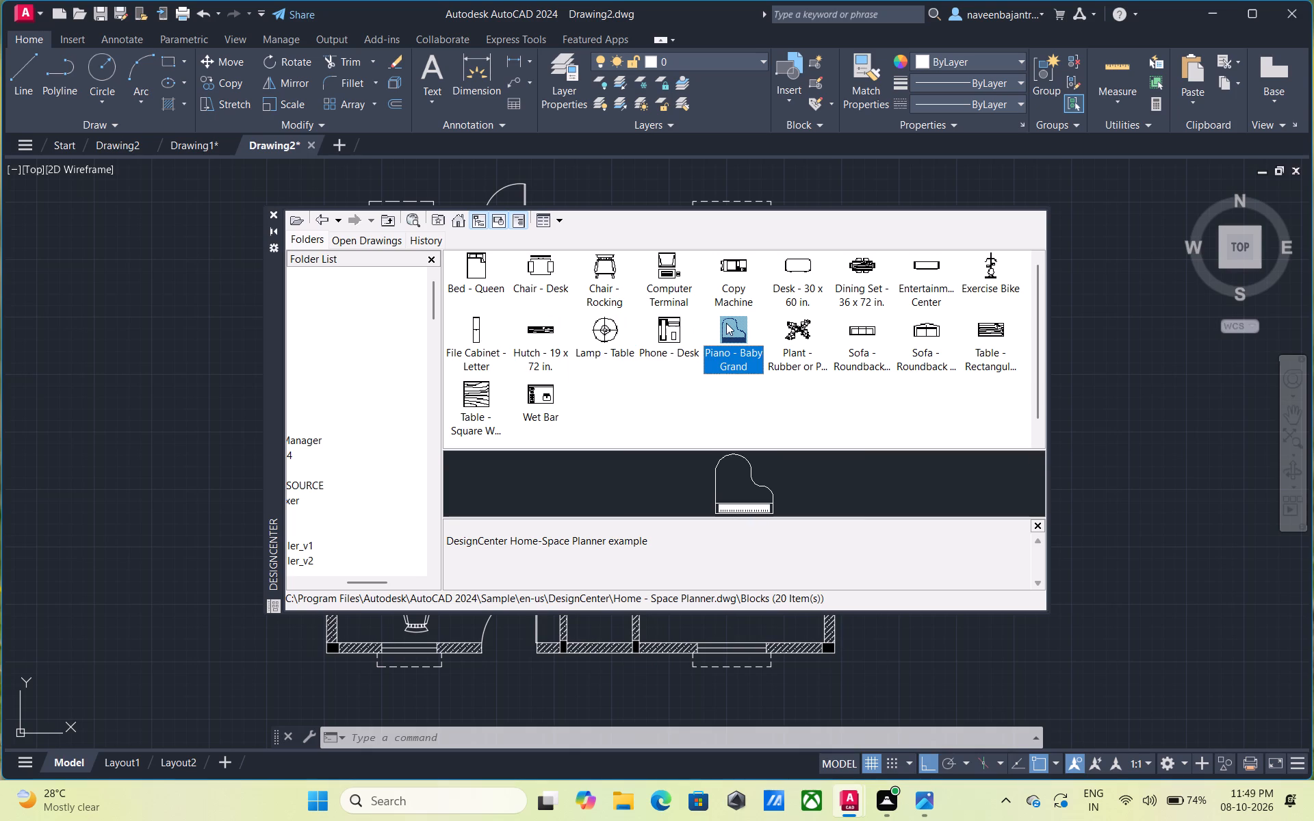
click(785, 320)
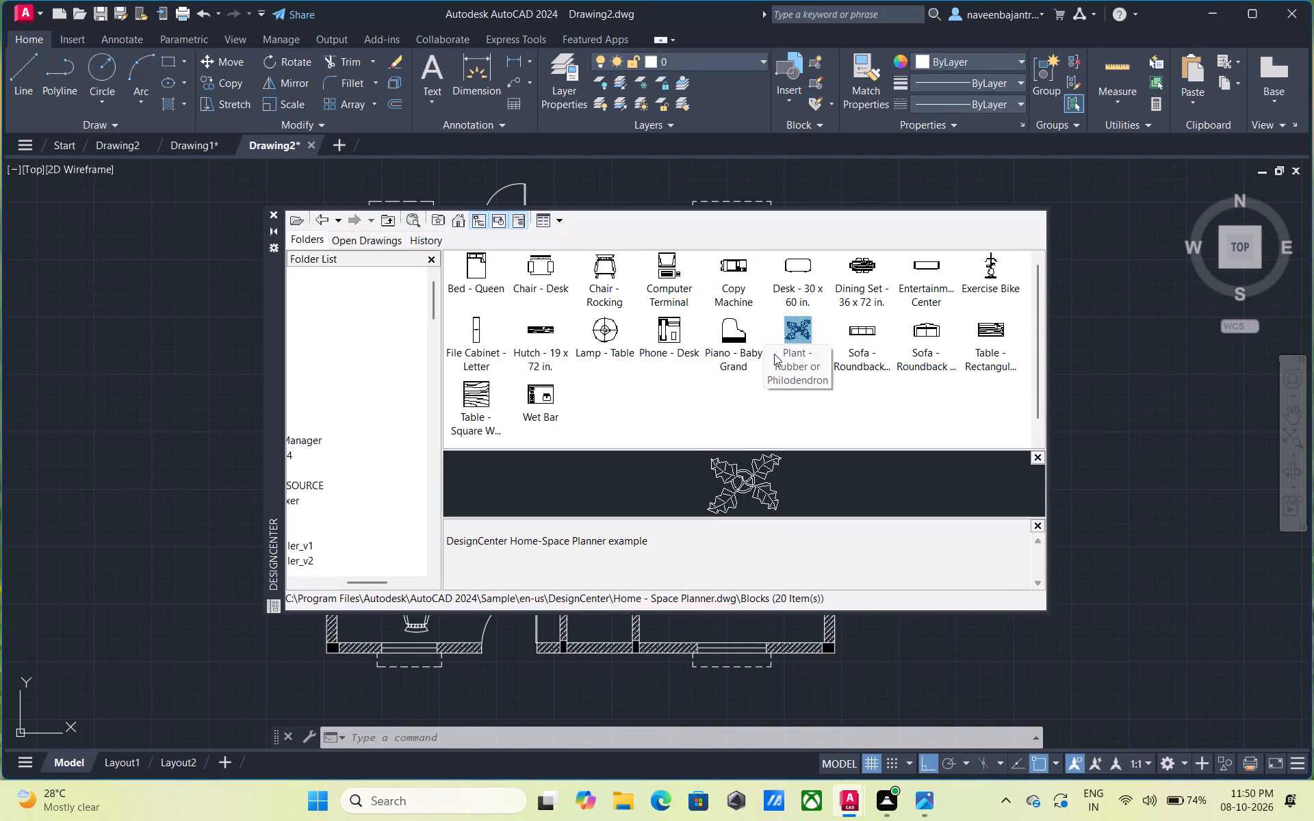
click(686, 333)
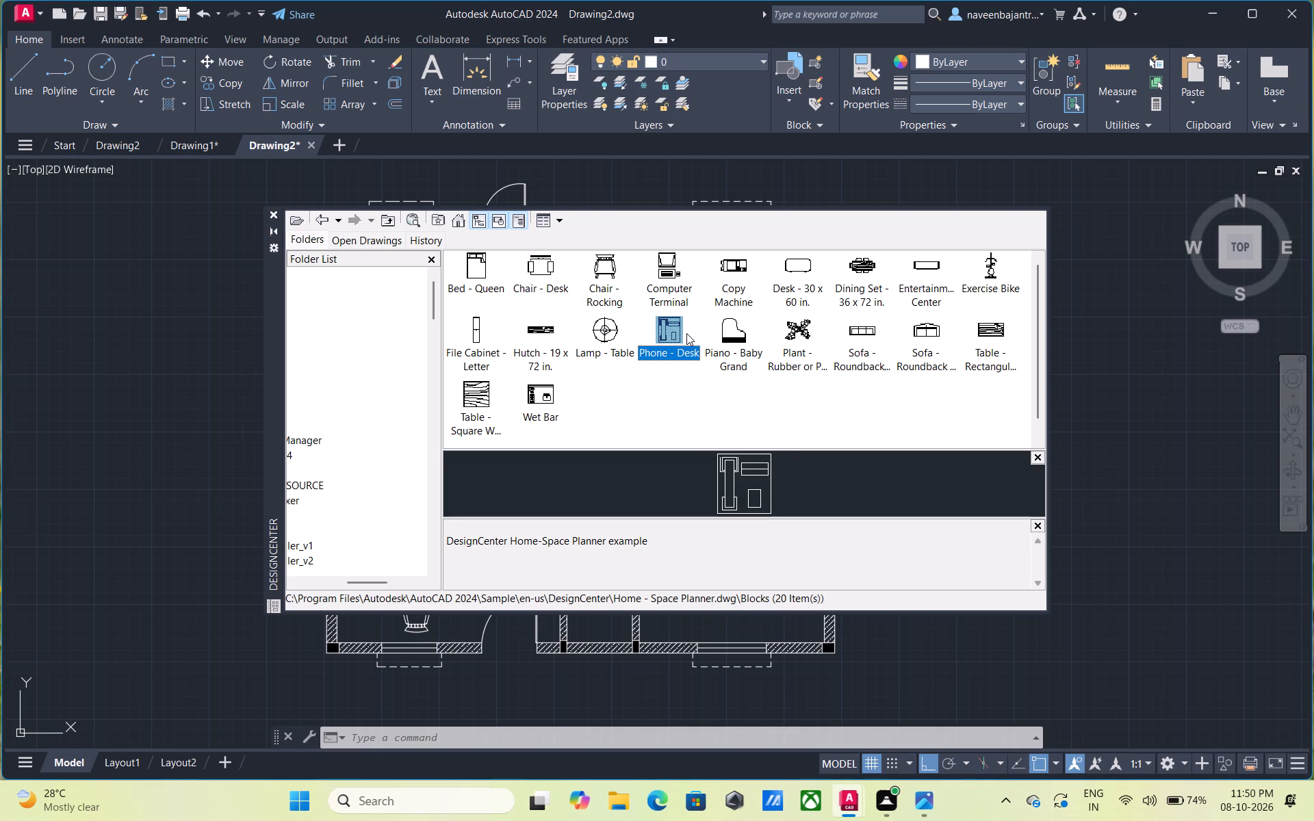
click(727, 339)
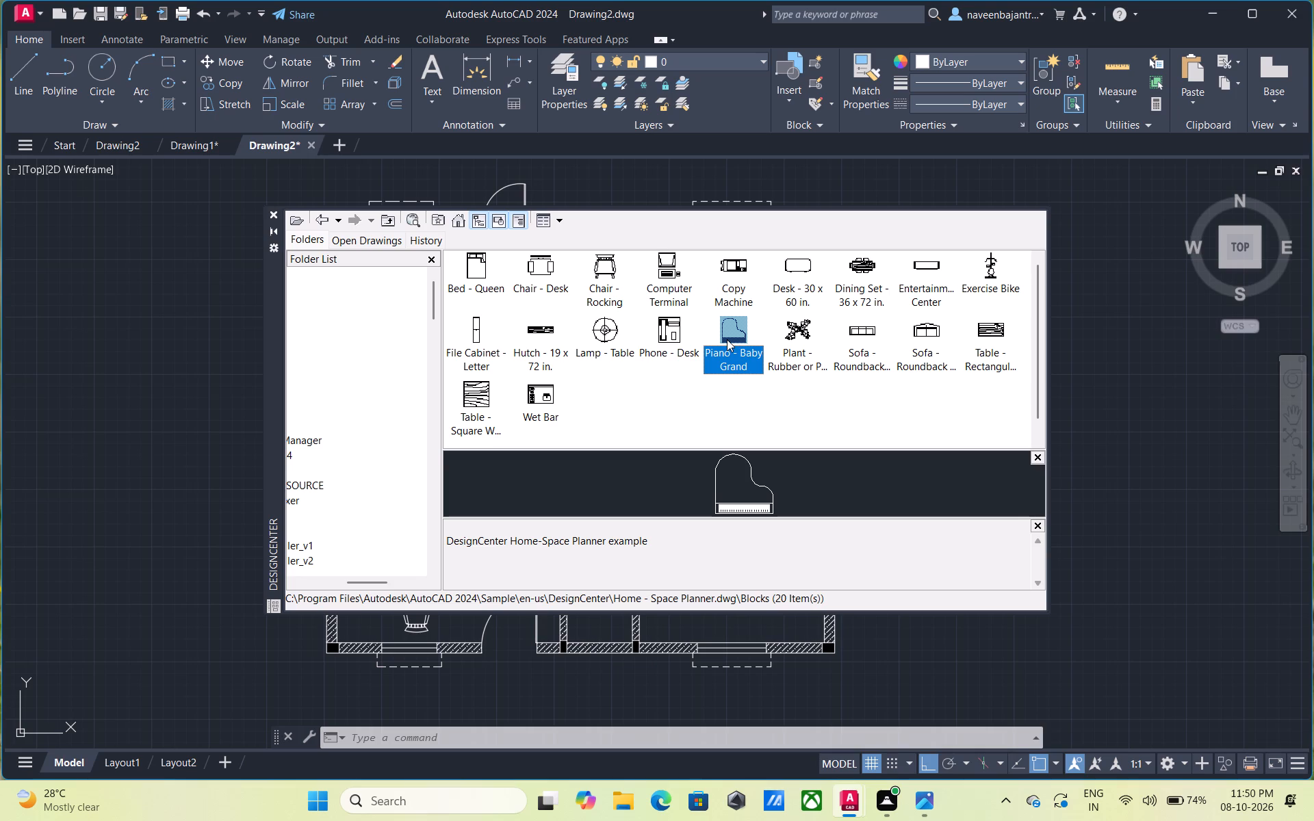
click(794, 318)
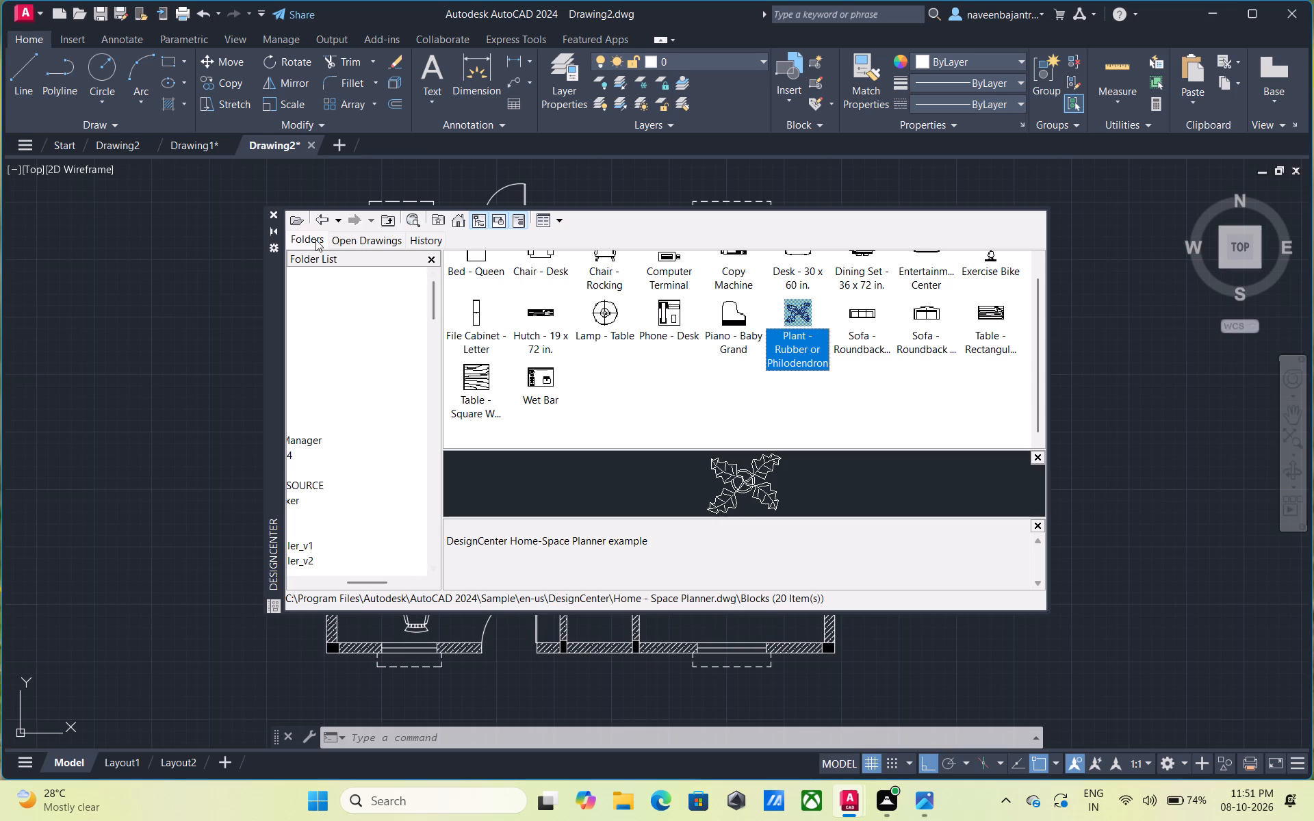
click(274, 216)
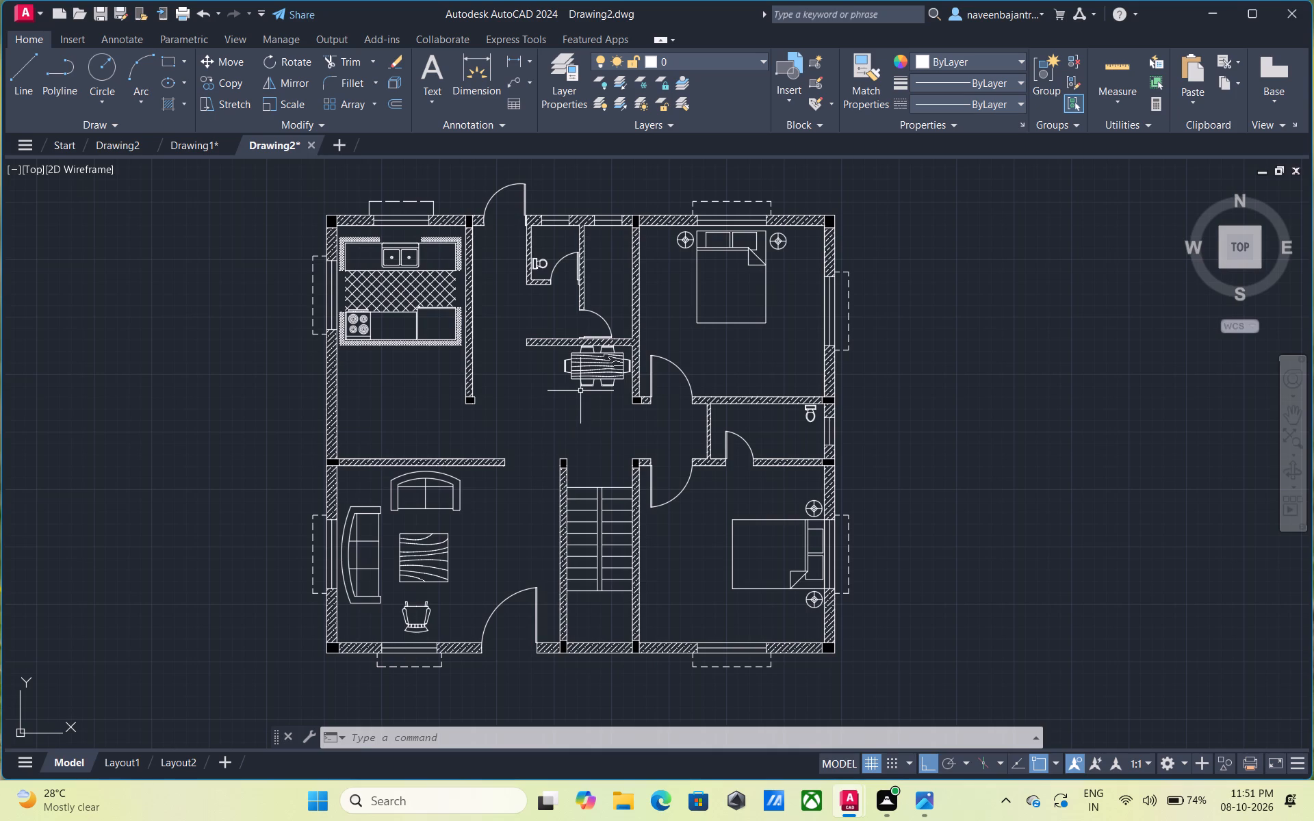
Draw a short horizontal line westward from the outer top corner of the house's northwest column, beside the kitchen.
scroll(580, 391, down, 1)
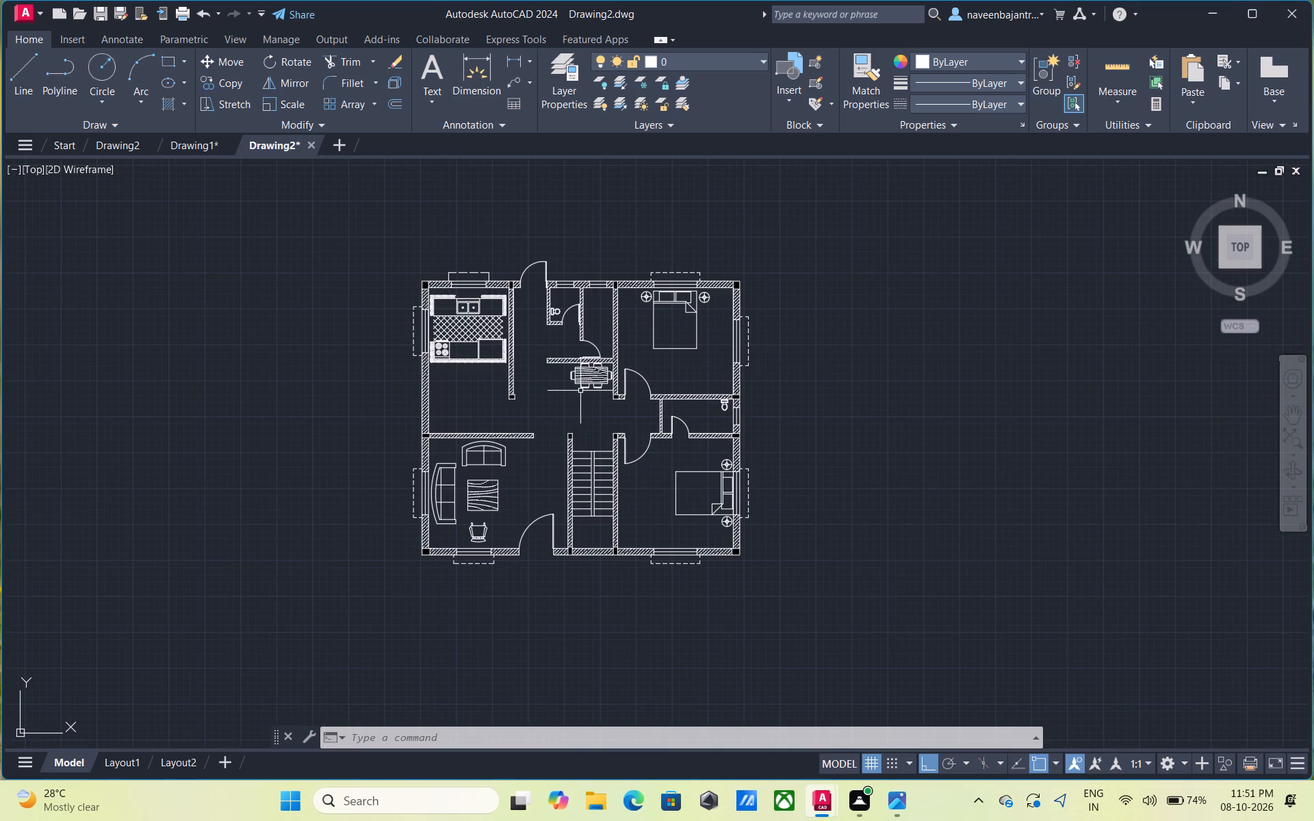
scroll(580, 391, up, 2)
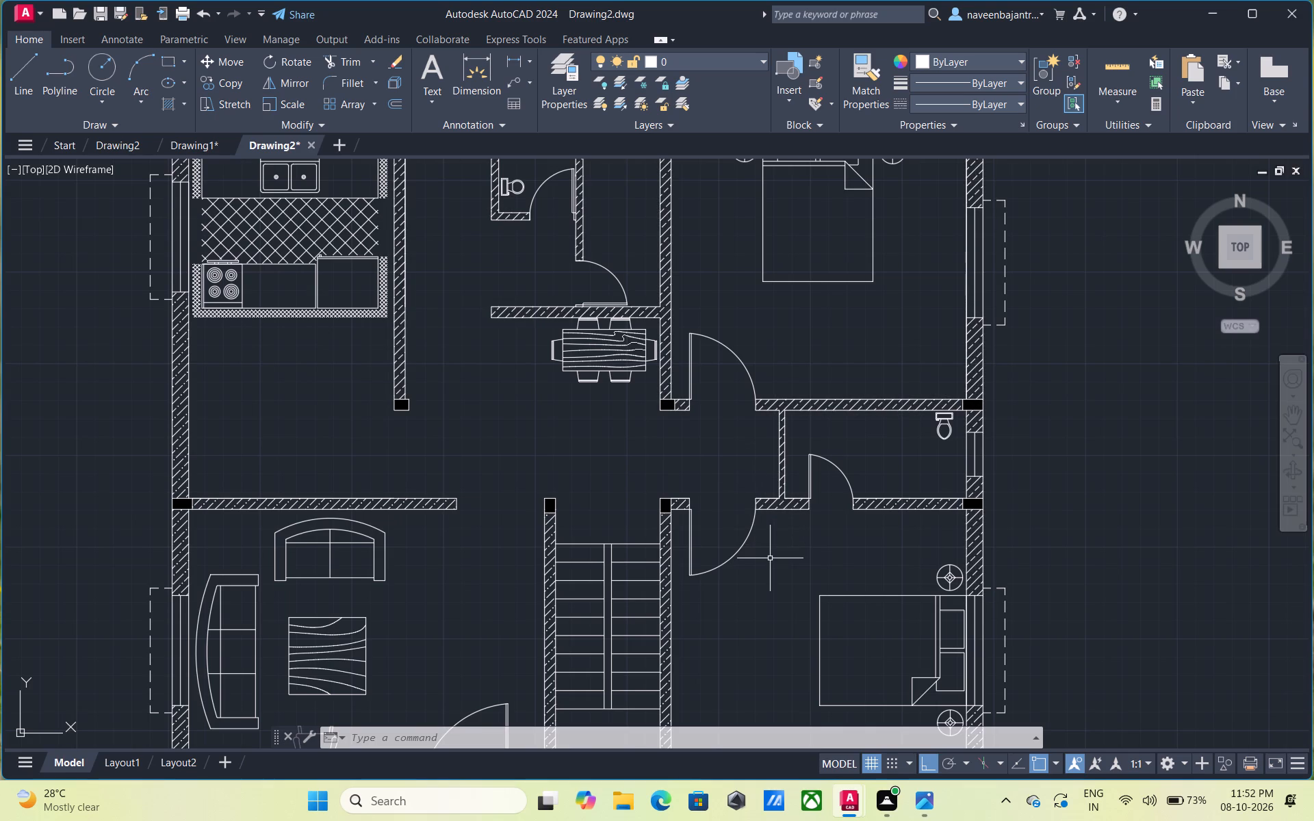
scroll(770, 558, down, 1)
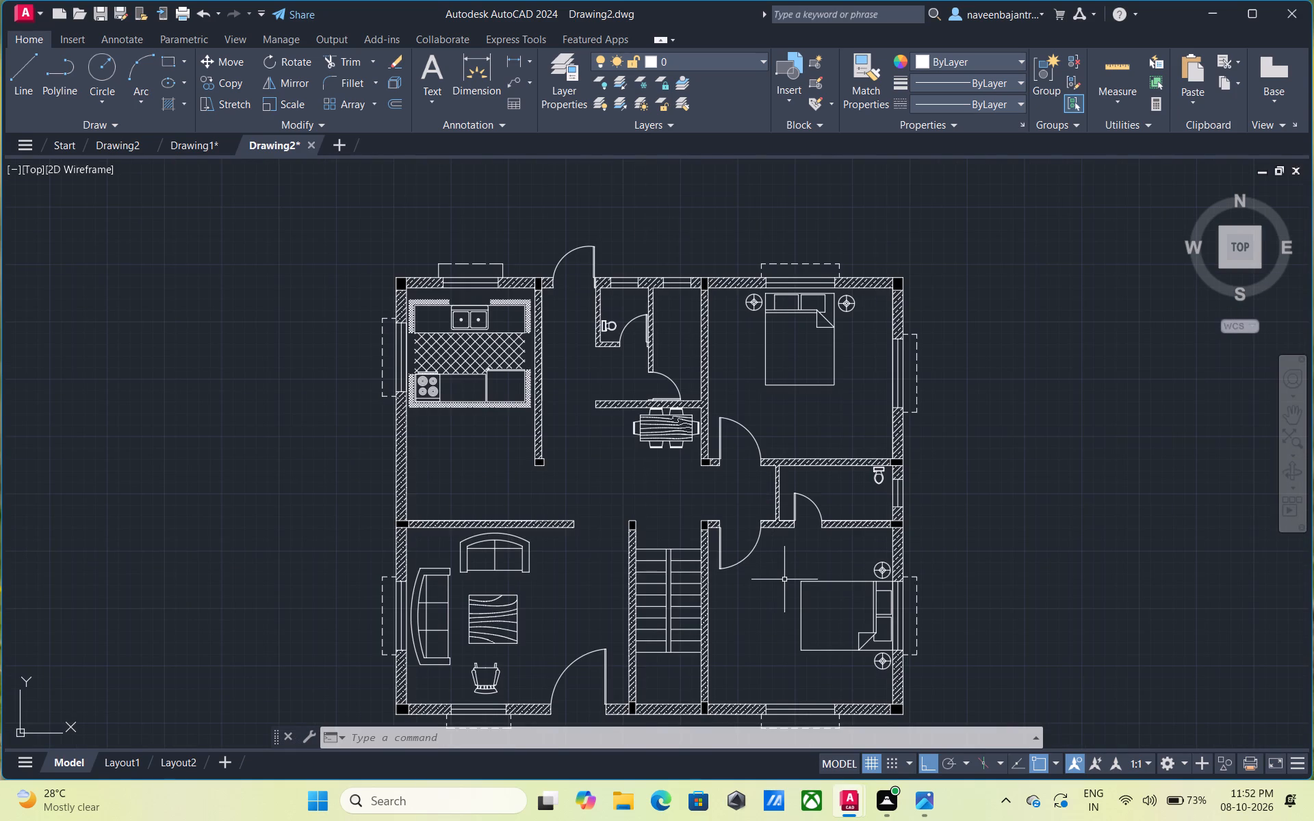
middle_drag(785, 579, 983, 501)
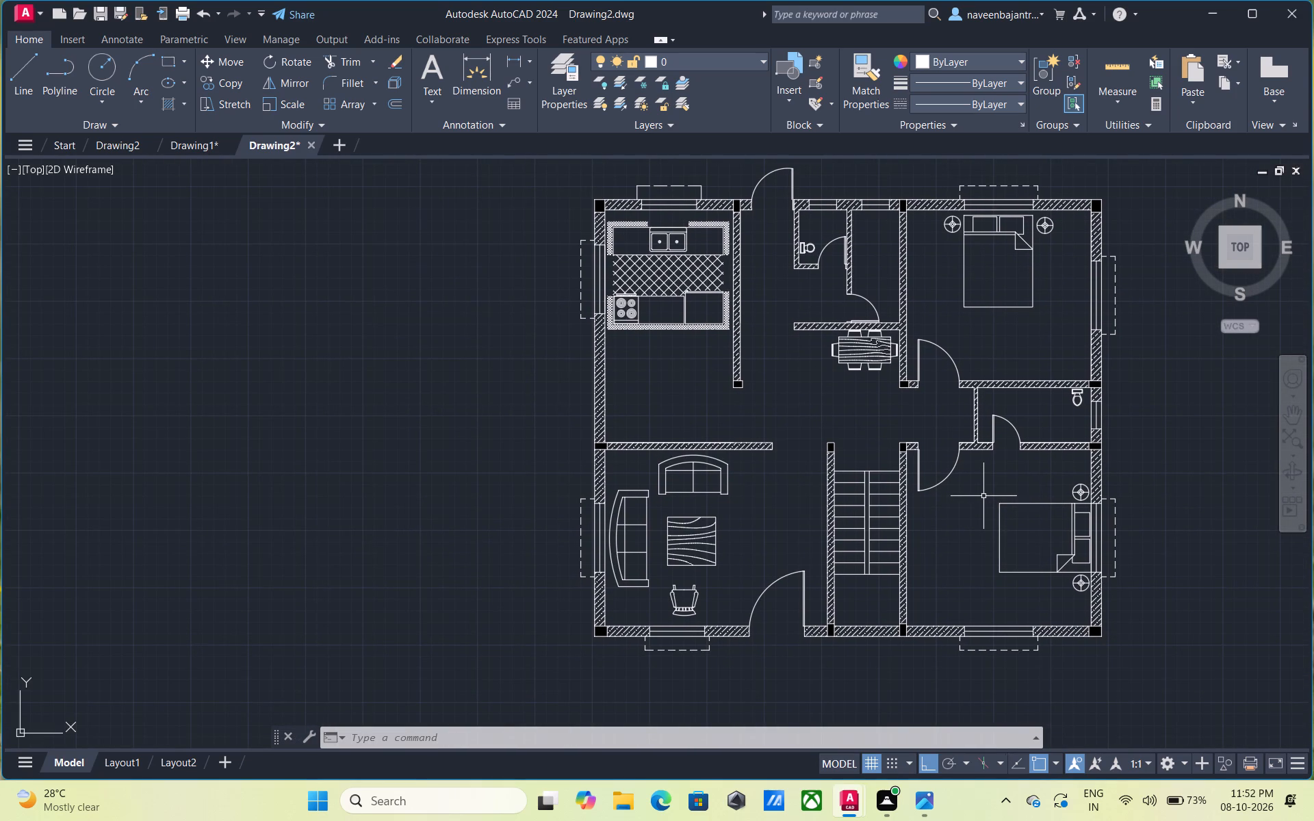
key(Escape)
text(l)
key(space)
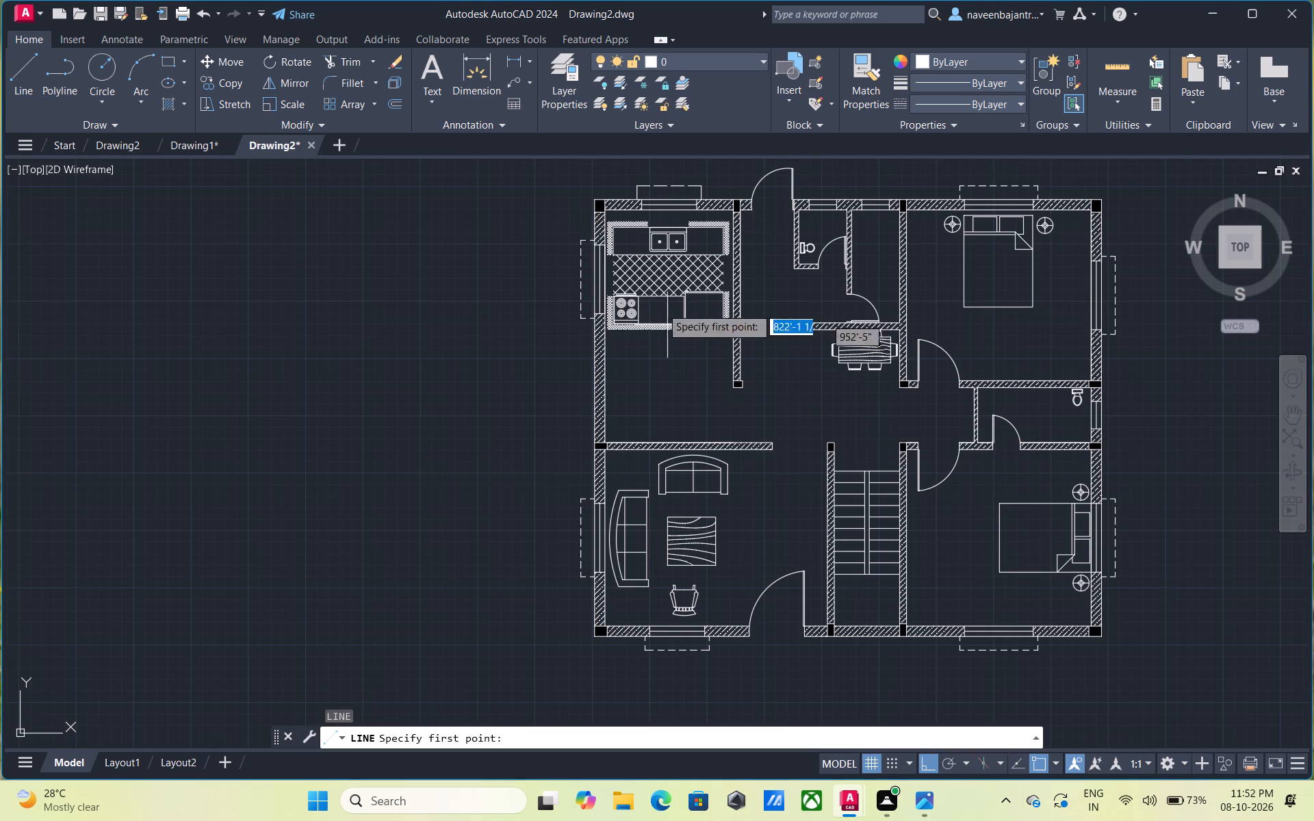
scroll(610, 213, up, 2)
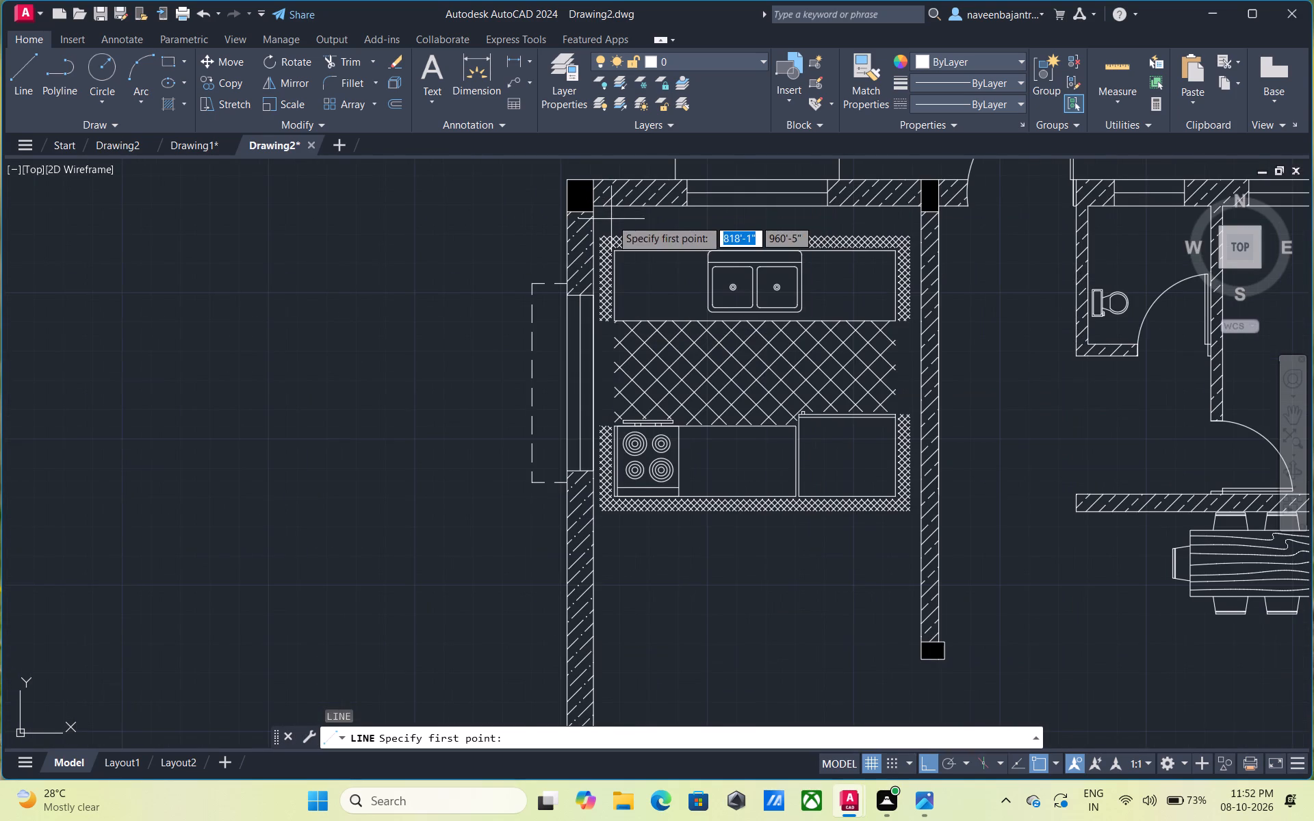
middle_drag(611, 219, 691, 253)
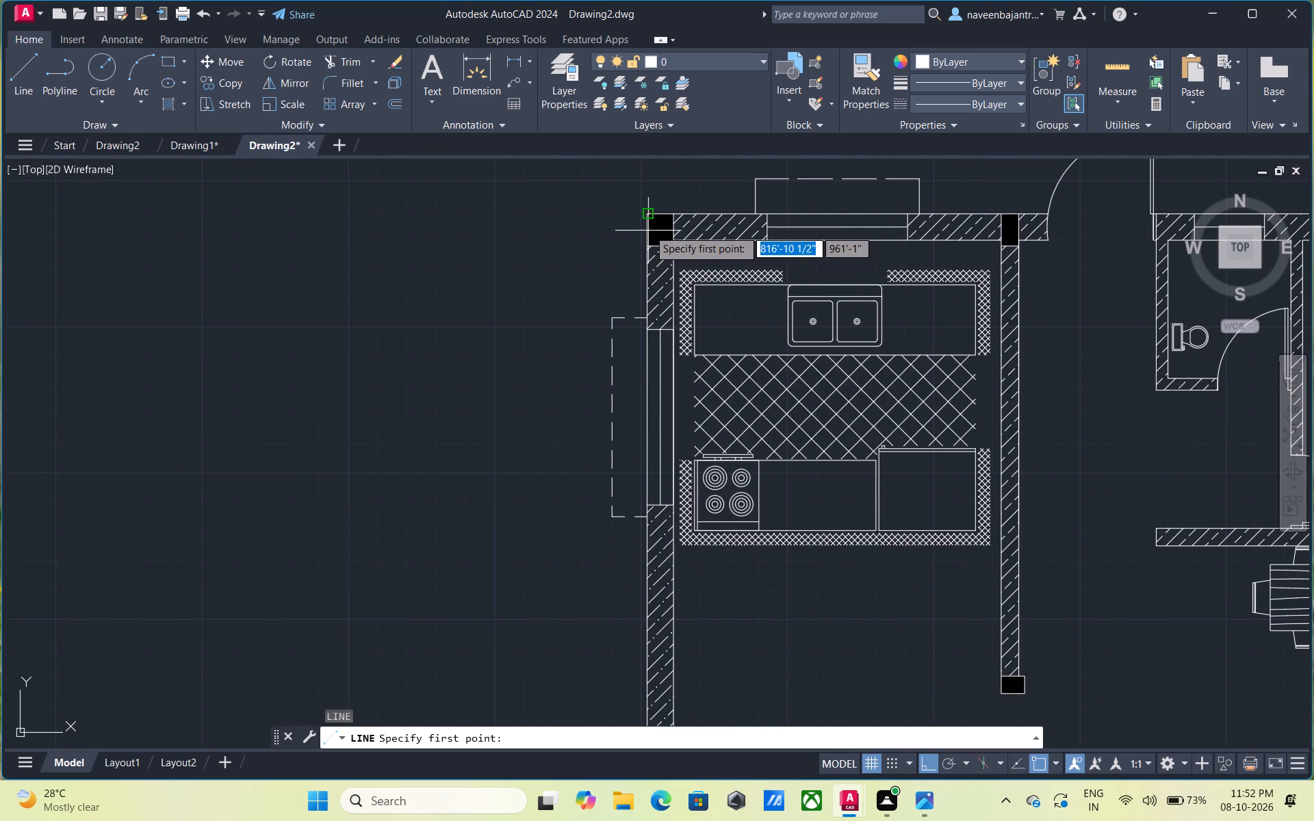
click(648, 216)
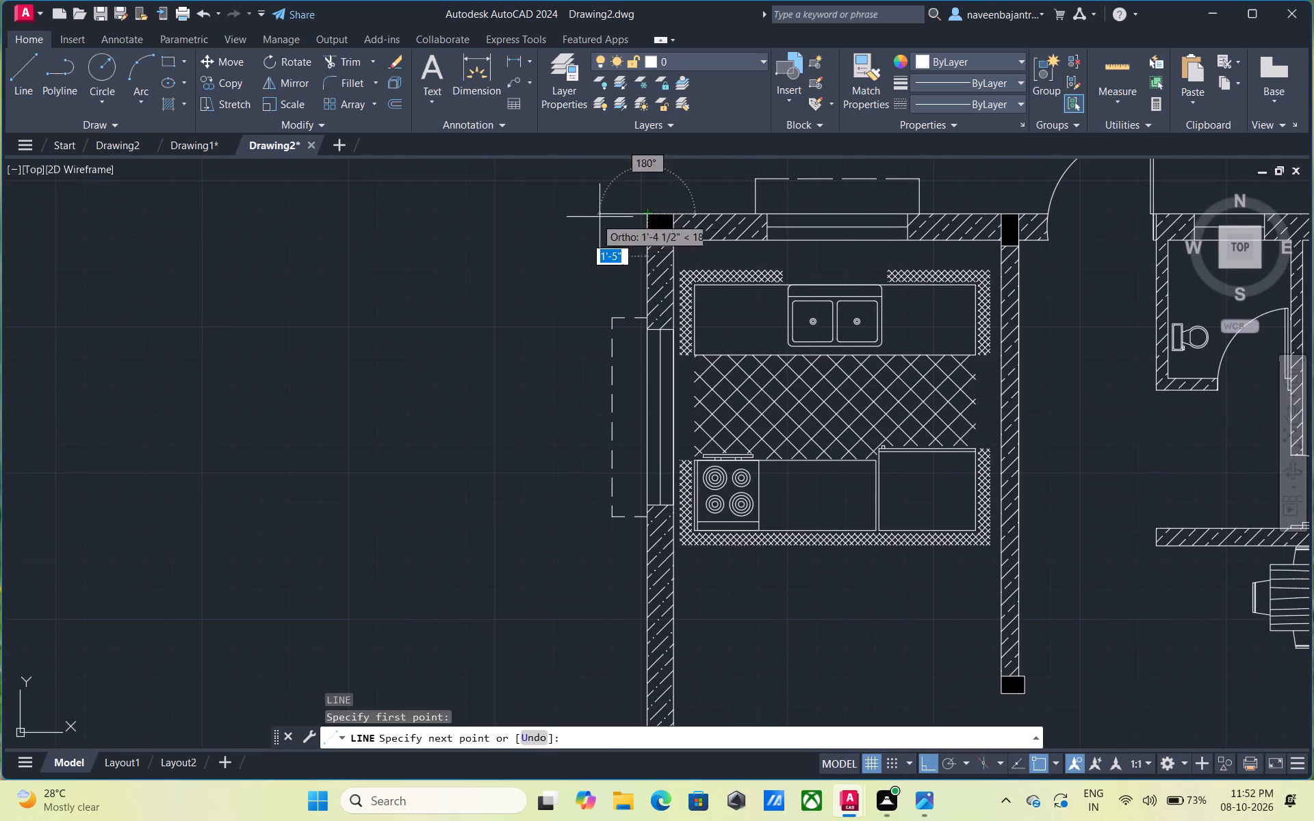
click(536, 220)
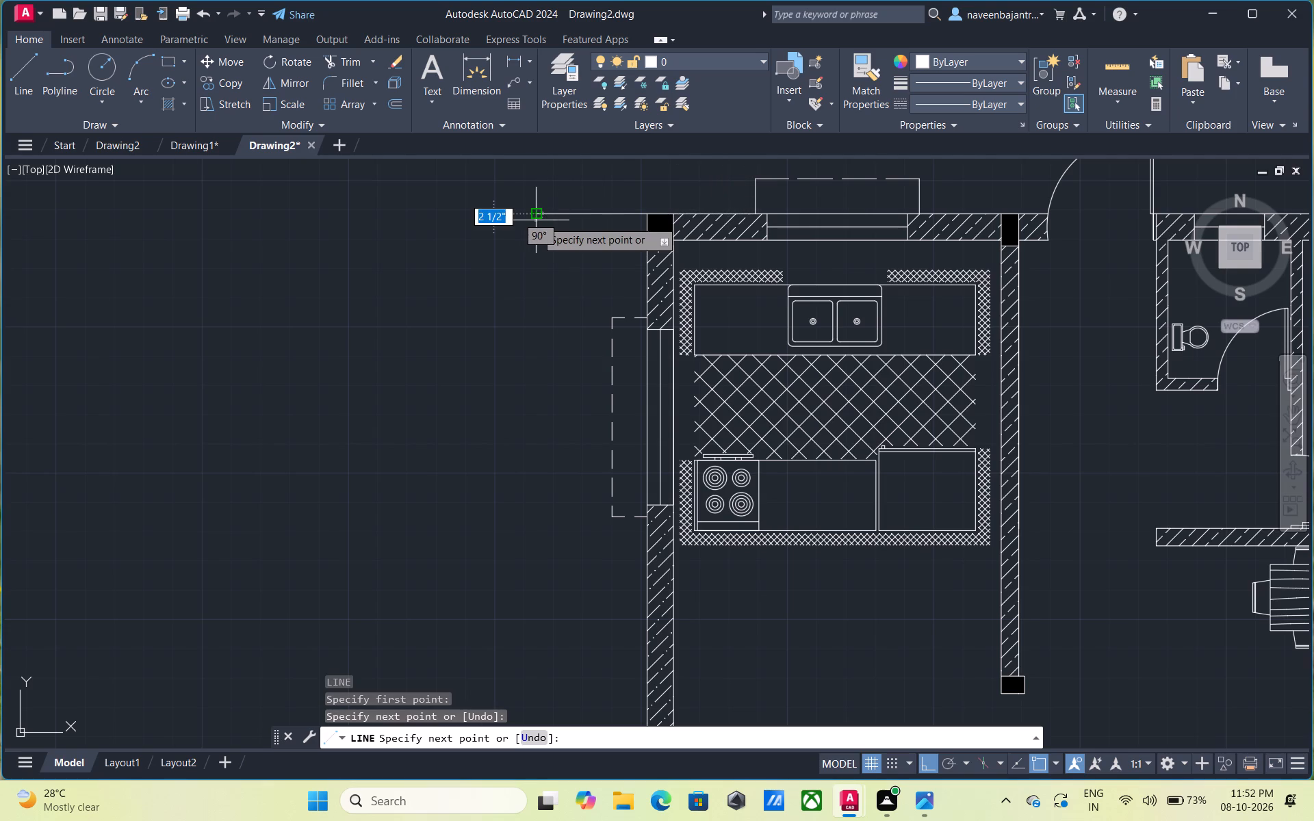
key(Escape)
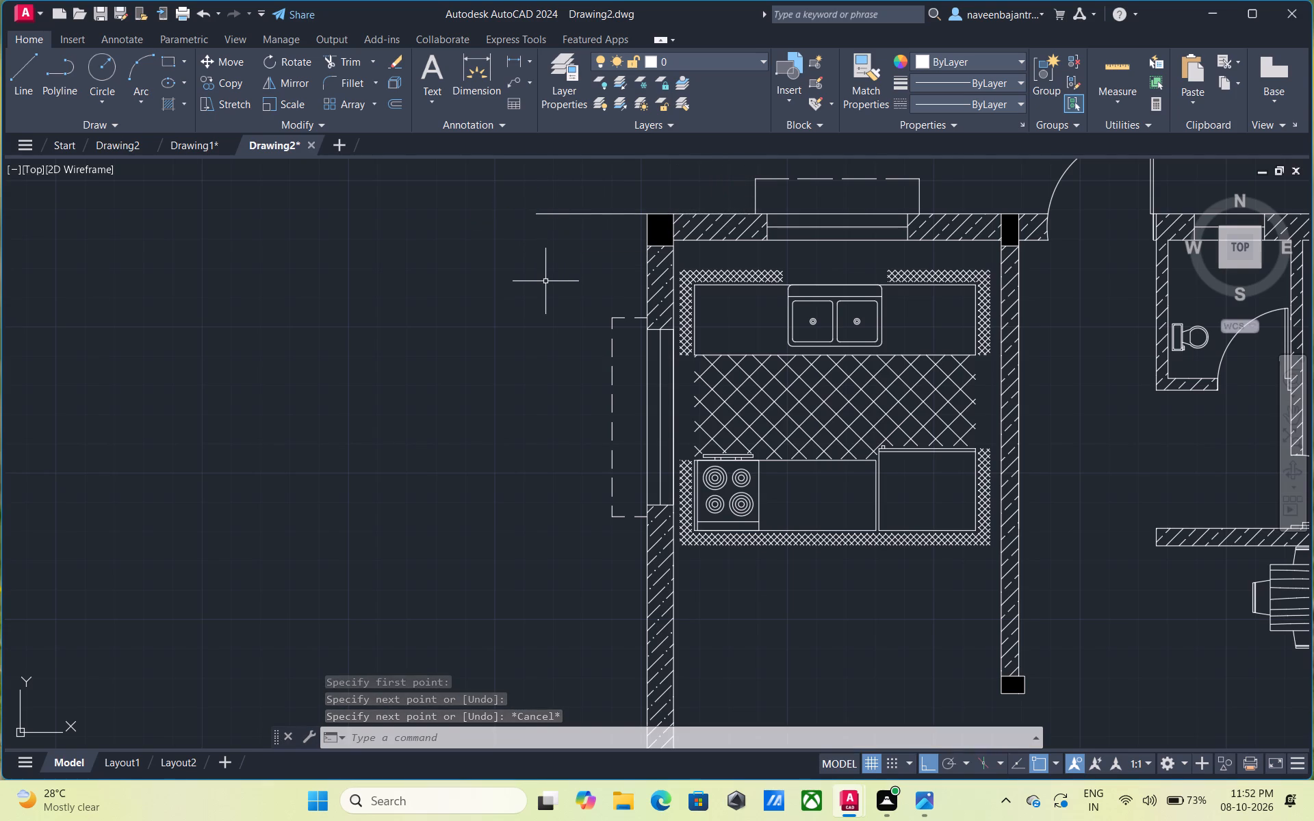
Draw a vertical line 44'2" long southward from the west end of the short line beside the northwest column.
text(l)
key(space)
click(532, 212)
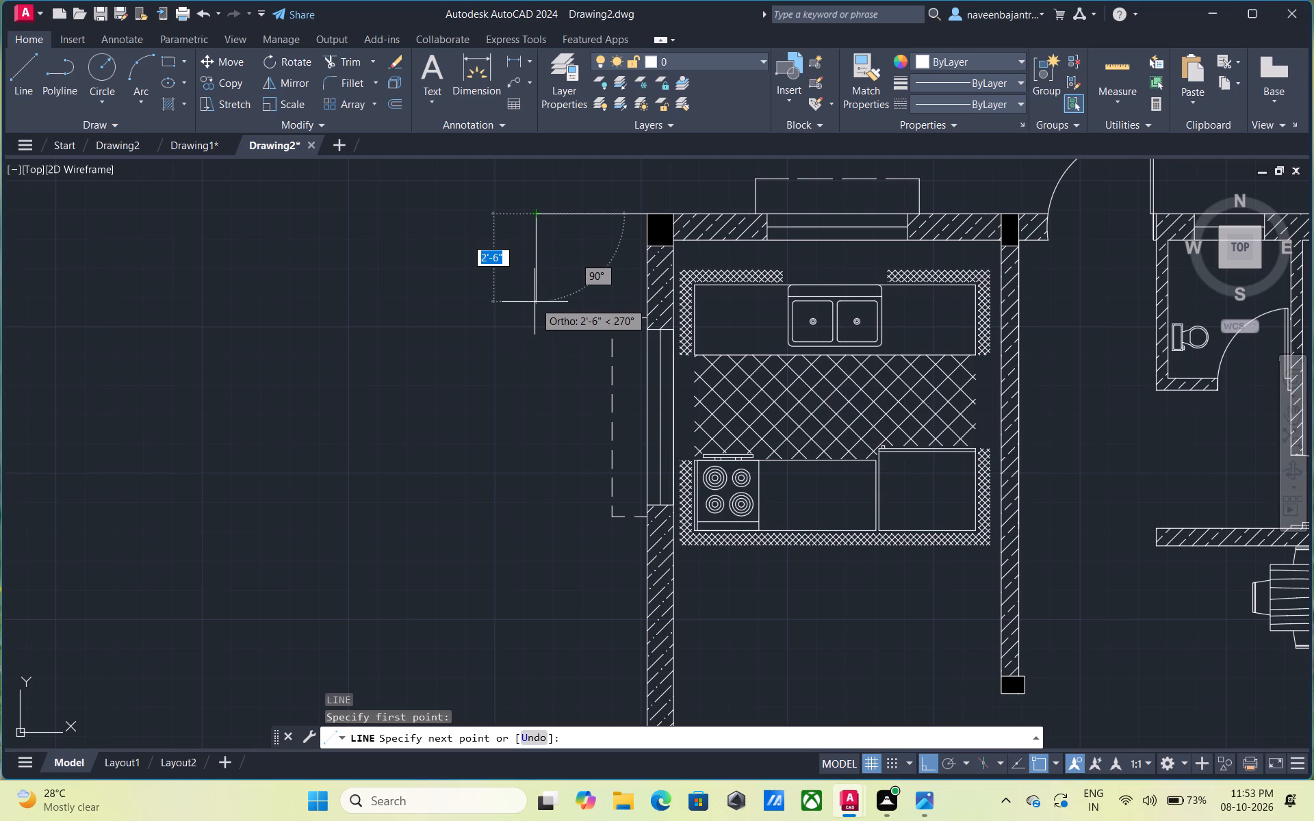
key(4)
key(4)
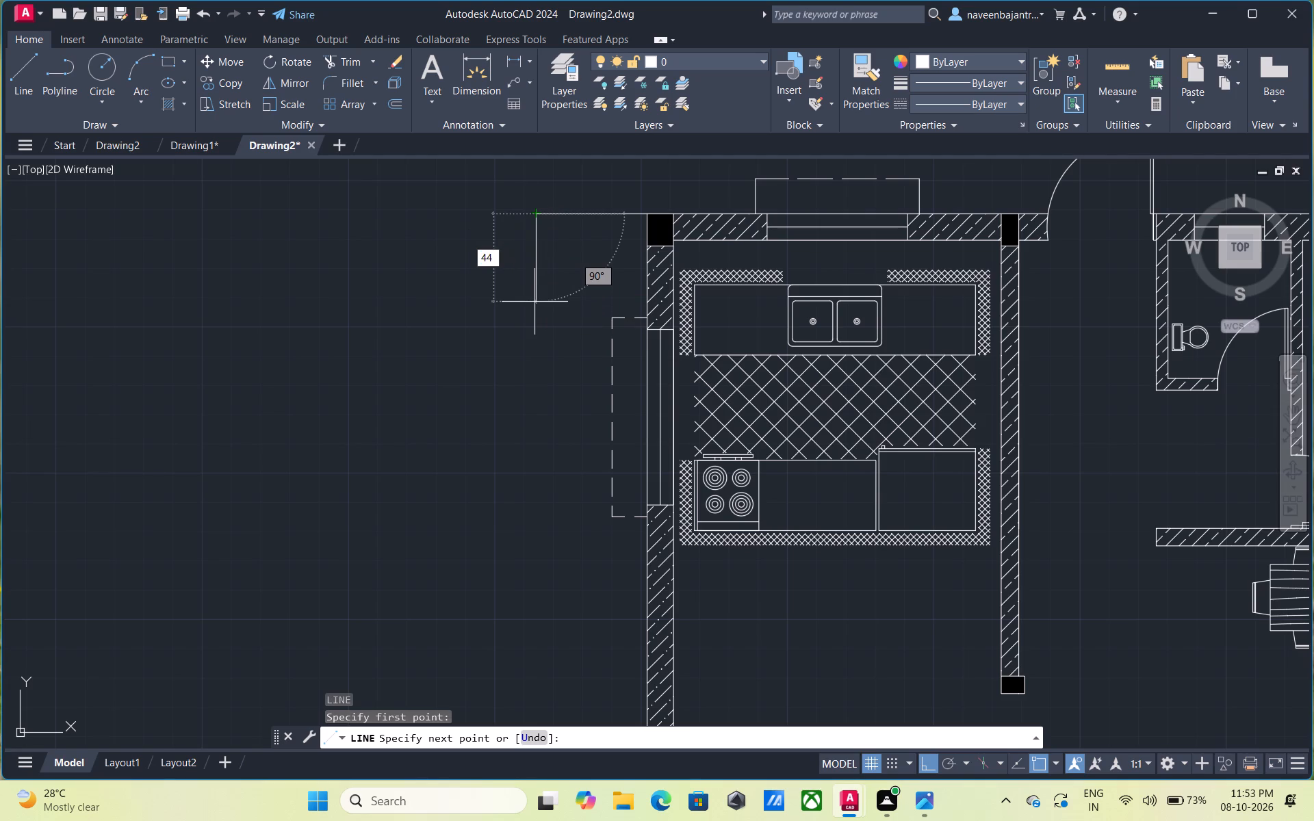
key(apostrophe)
key(2)
key(shift+quotedbl)
key(Return)
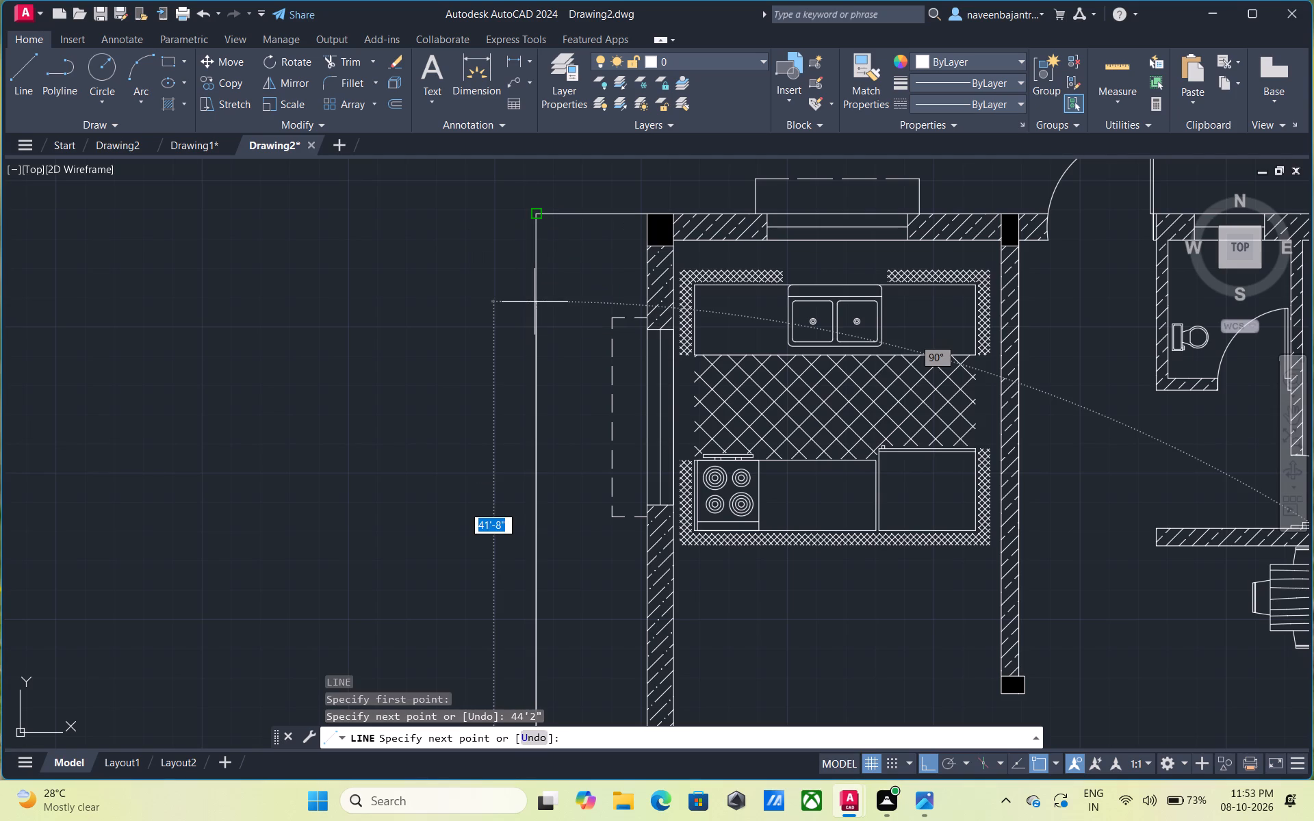
key(Escape)
Draw a horizontal line eastward from the lower end of the 44'2" line, extending past the house's southeast corner.
scroll(534, 302, down, 4)
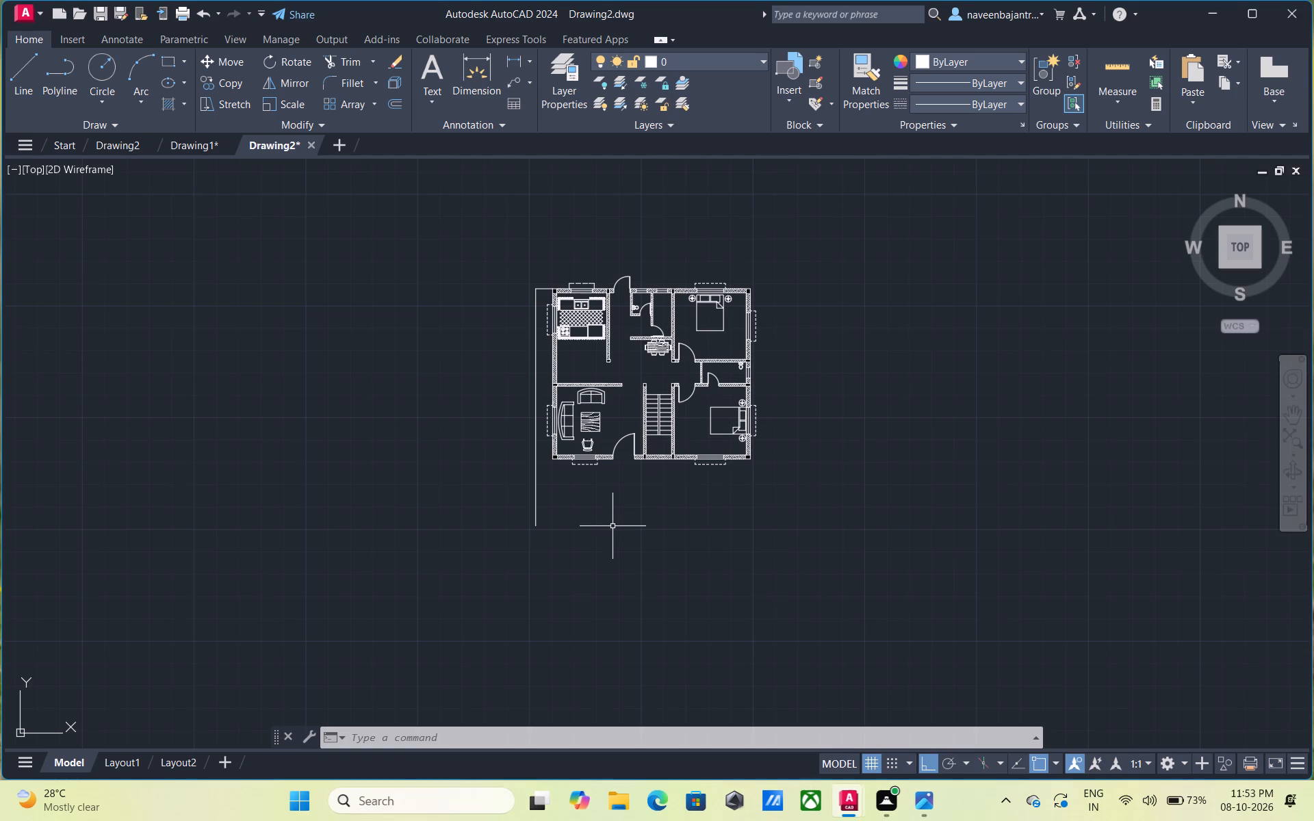
key(Escape)
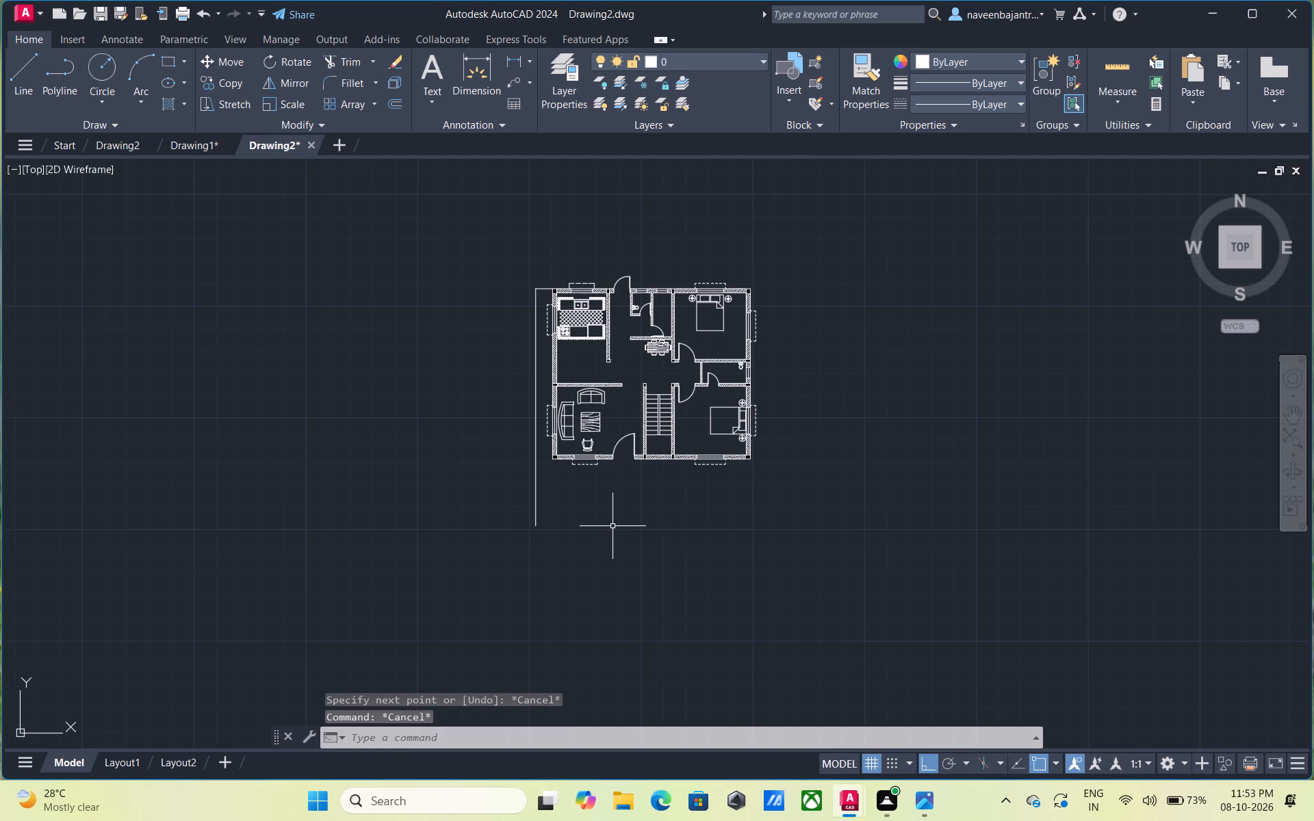
text(l)
key(space)
click(536, 527)
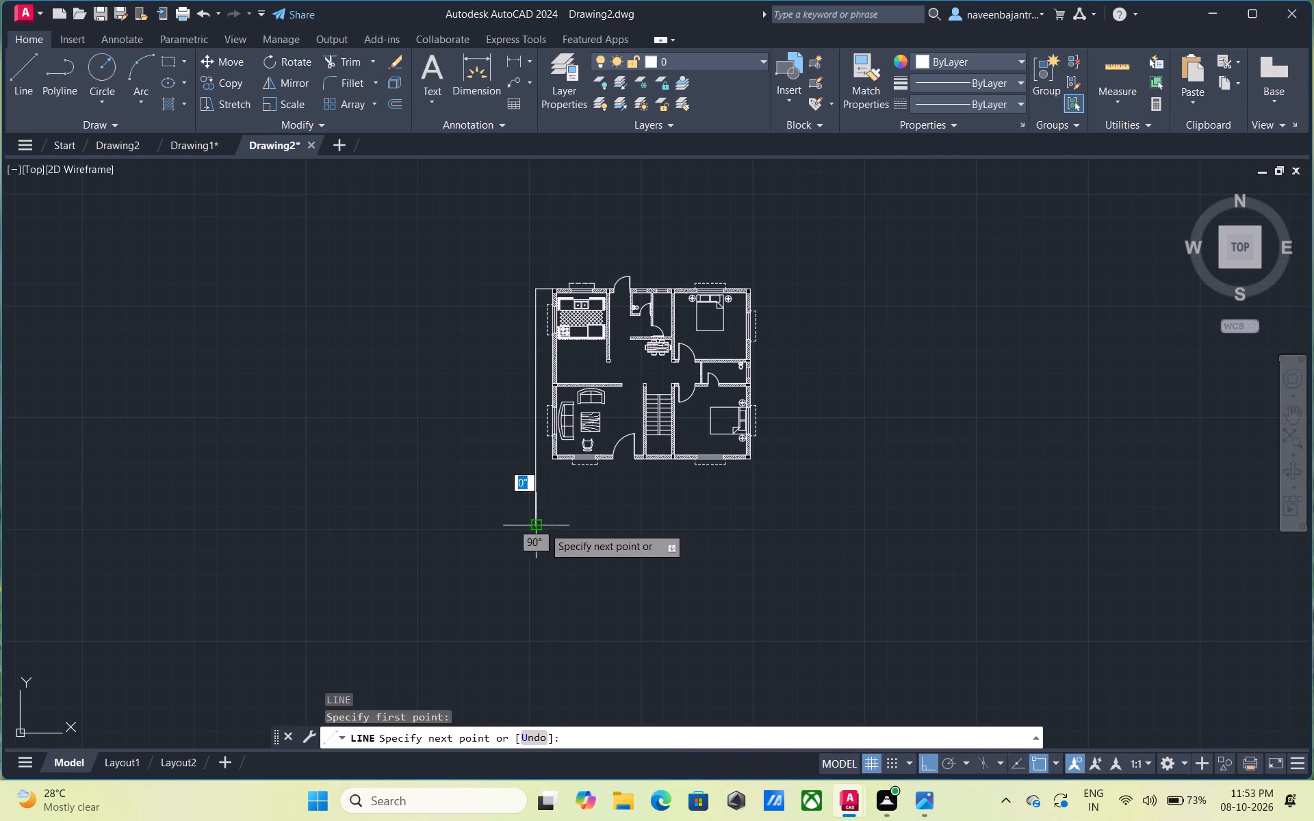
click(802, 526)
key(Escape)
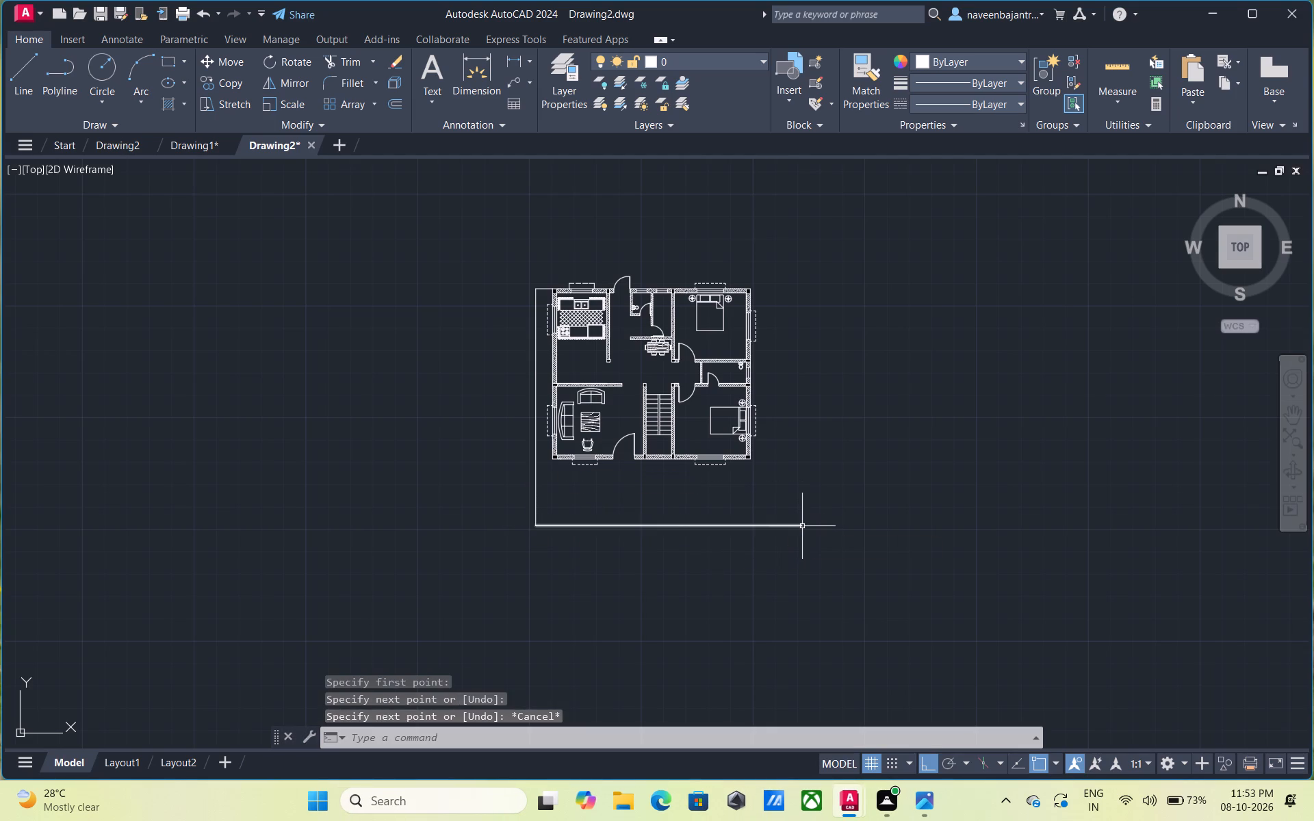
Draw a vertical line about 14'-8" long southward from the southeast column's outer corner, crossing the horizontal line south of the house.
text(l)
key(space)
scroll(802, 526, up, 1)
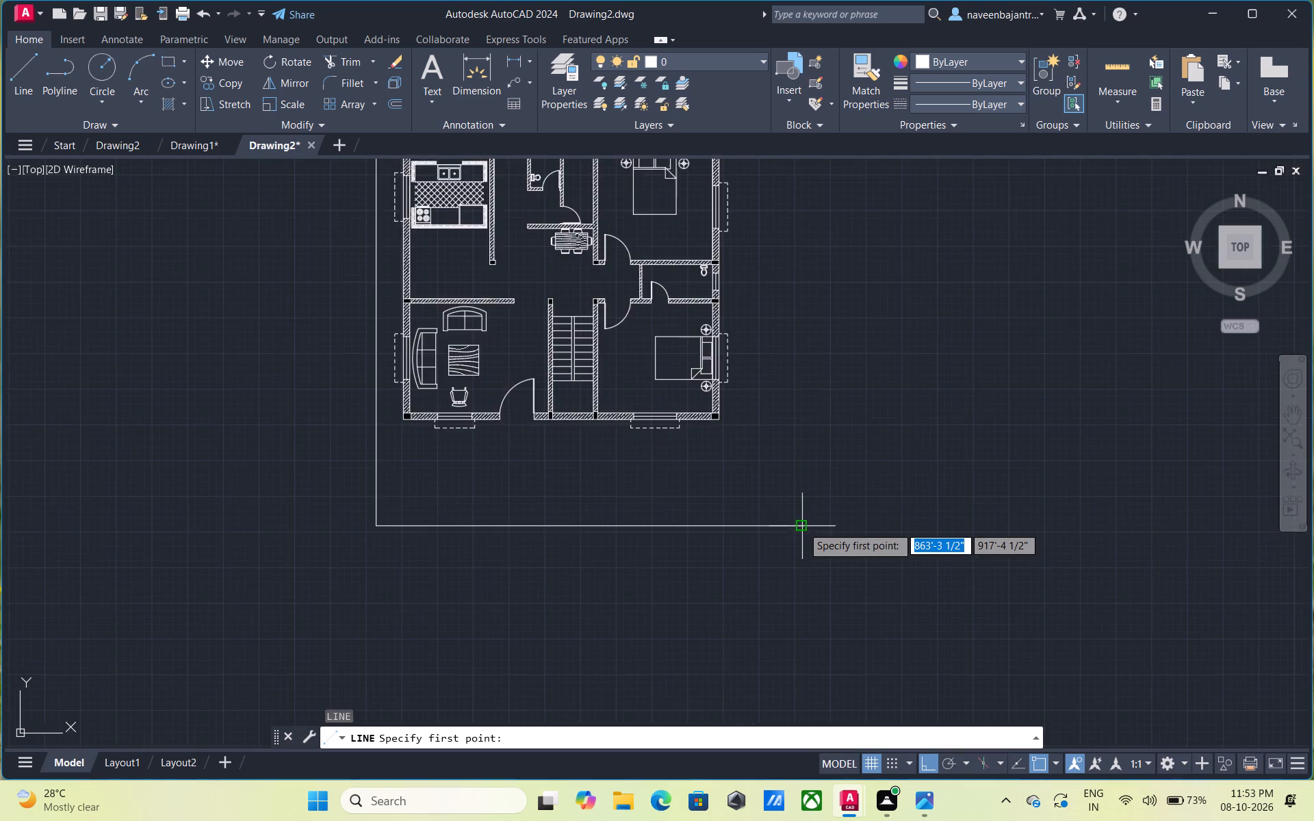
scroll(802, 526, up, 1)
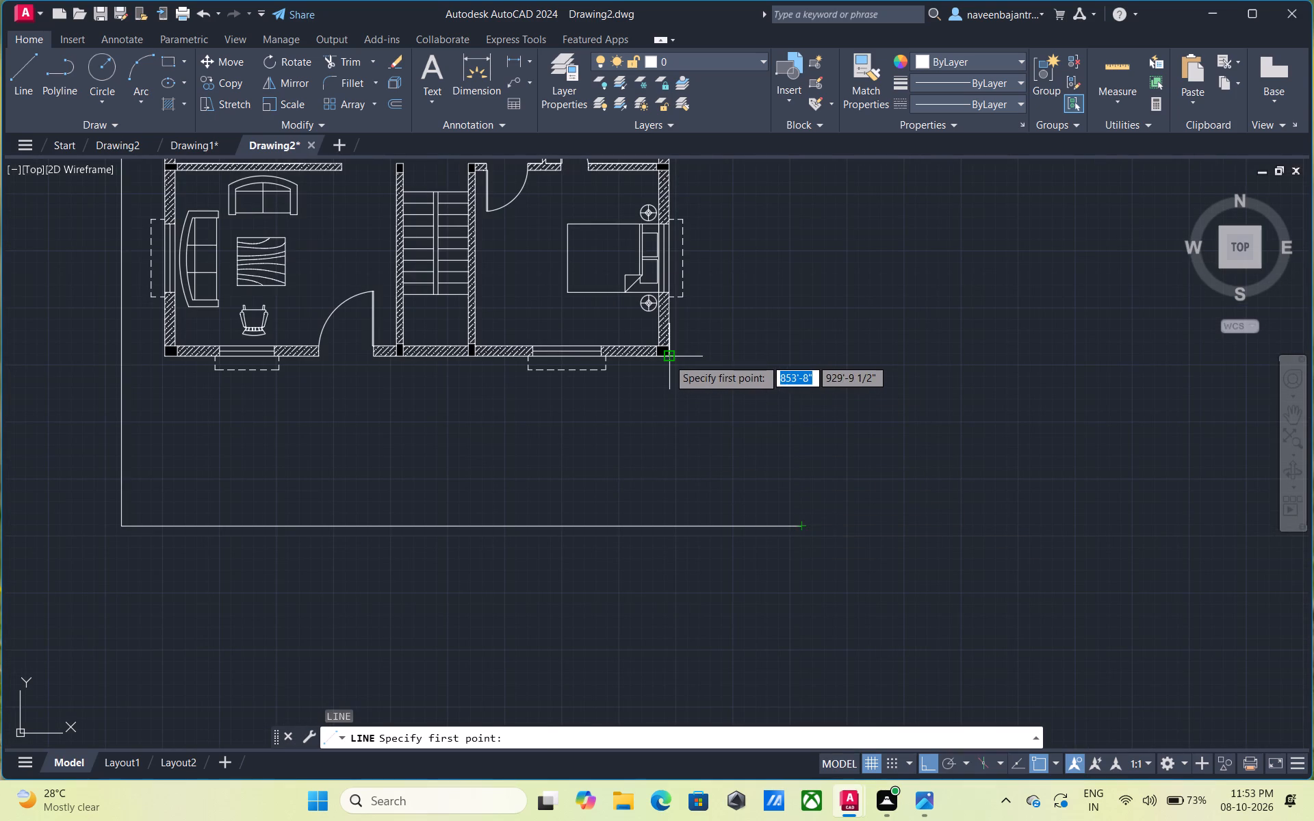
click(668, 359)
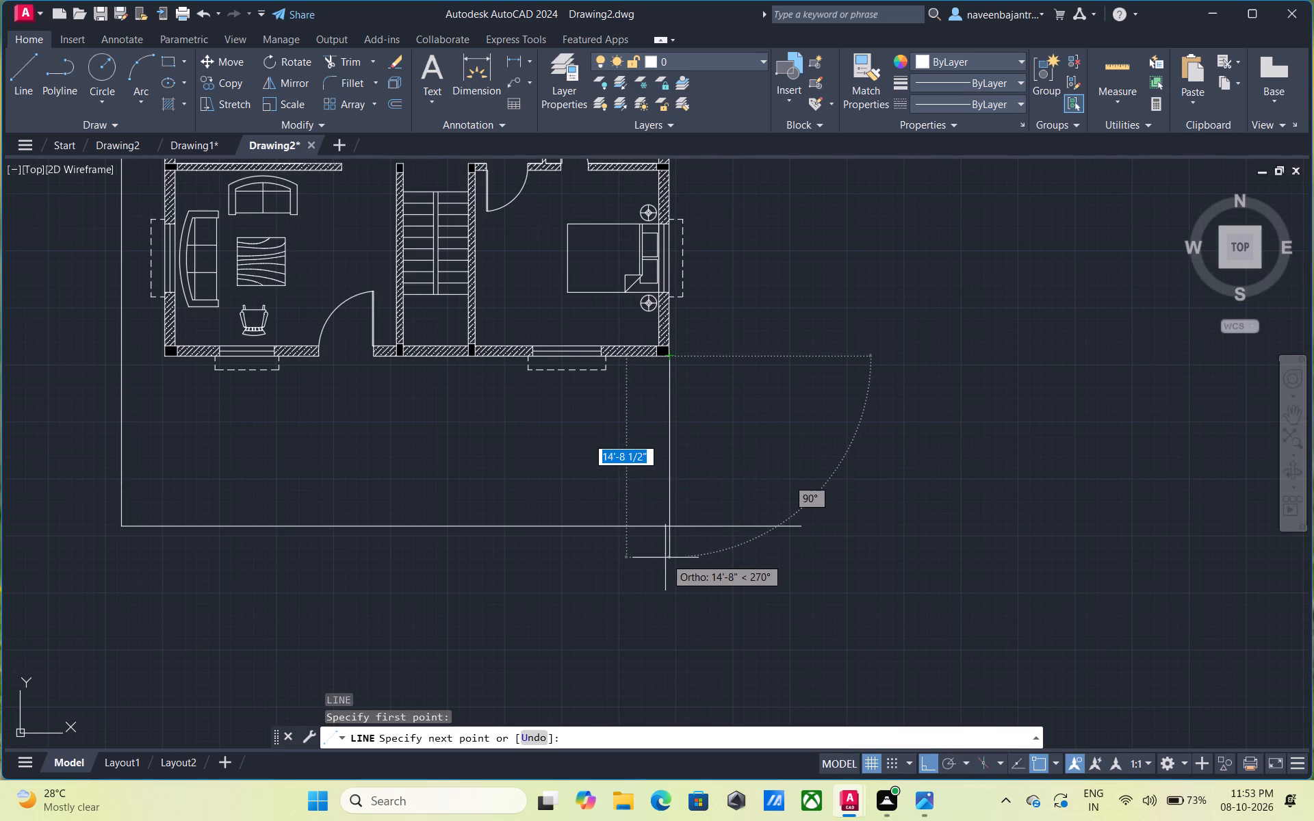
click(665, 558)
key(Escape)
Trim both line ends that overhang the southeast corner of the outline south of the house.
text(tr)
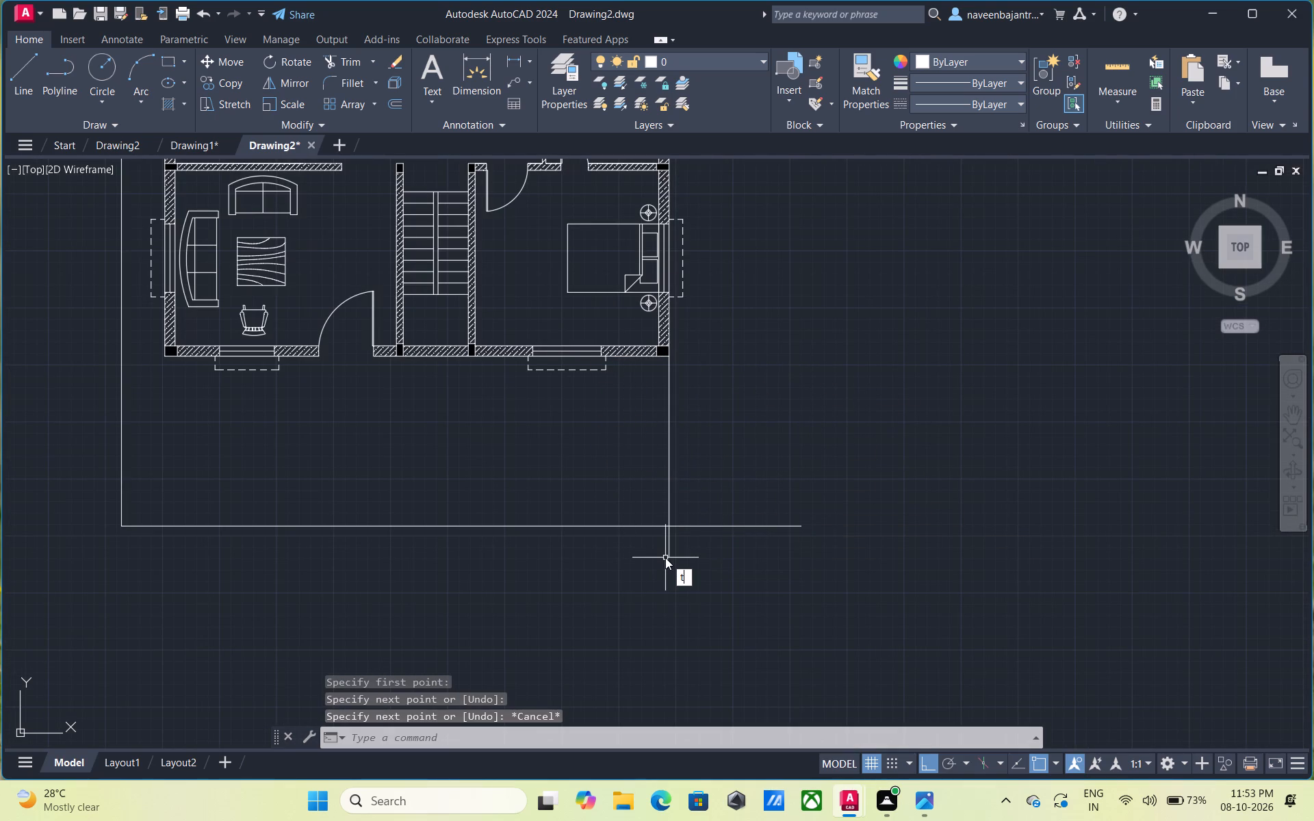
key(space)
click(668, 547)
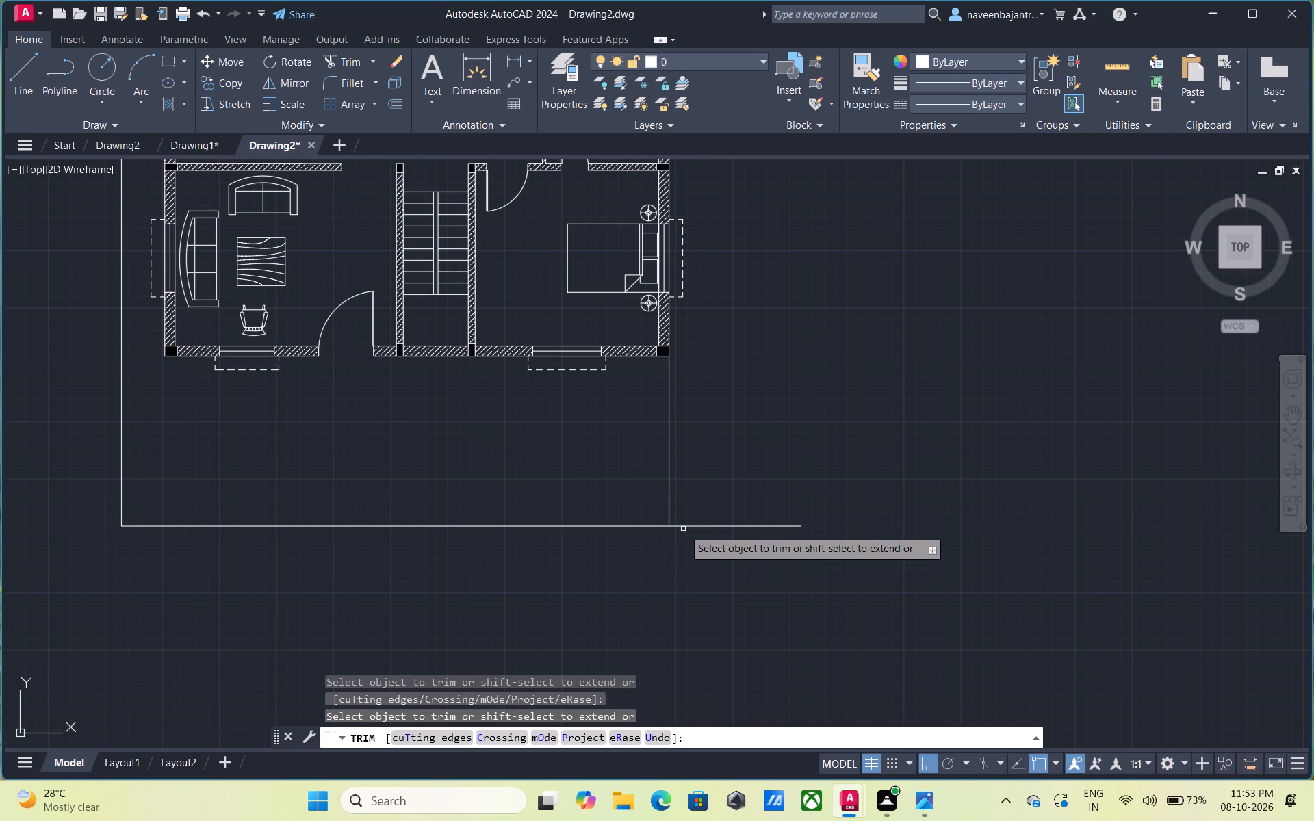
click(684, 528)
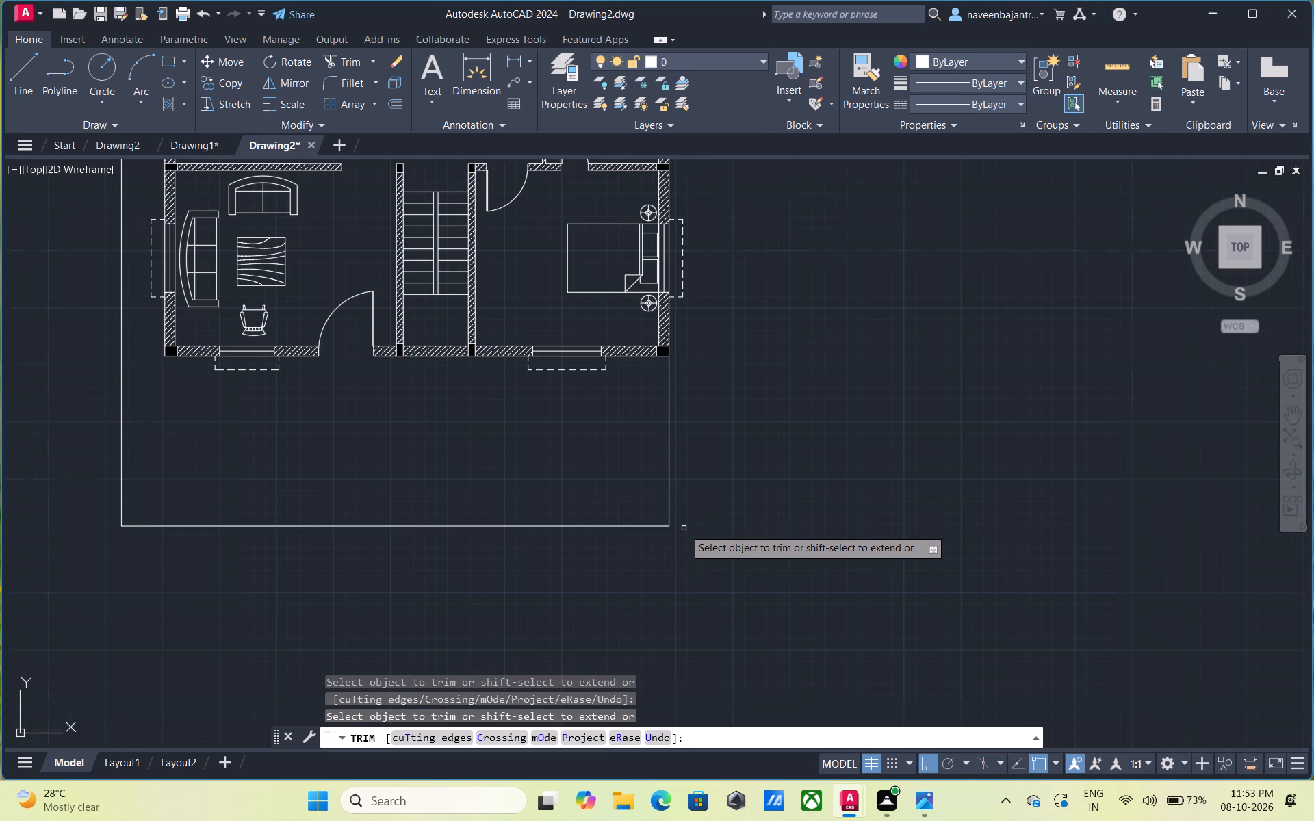
scroll(684, 528, down, 2)
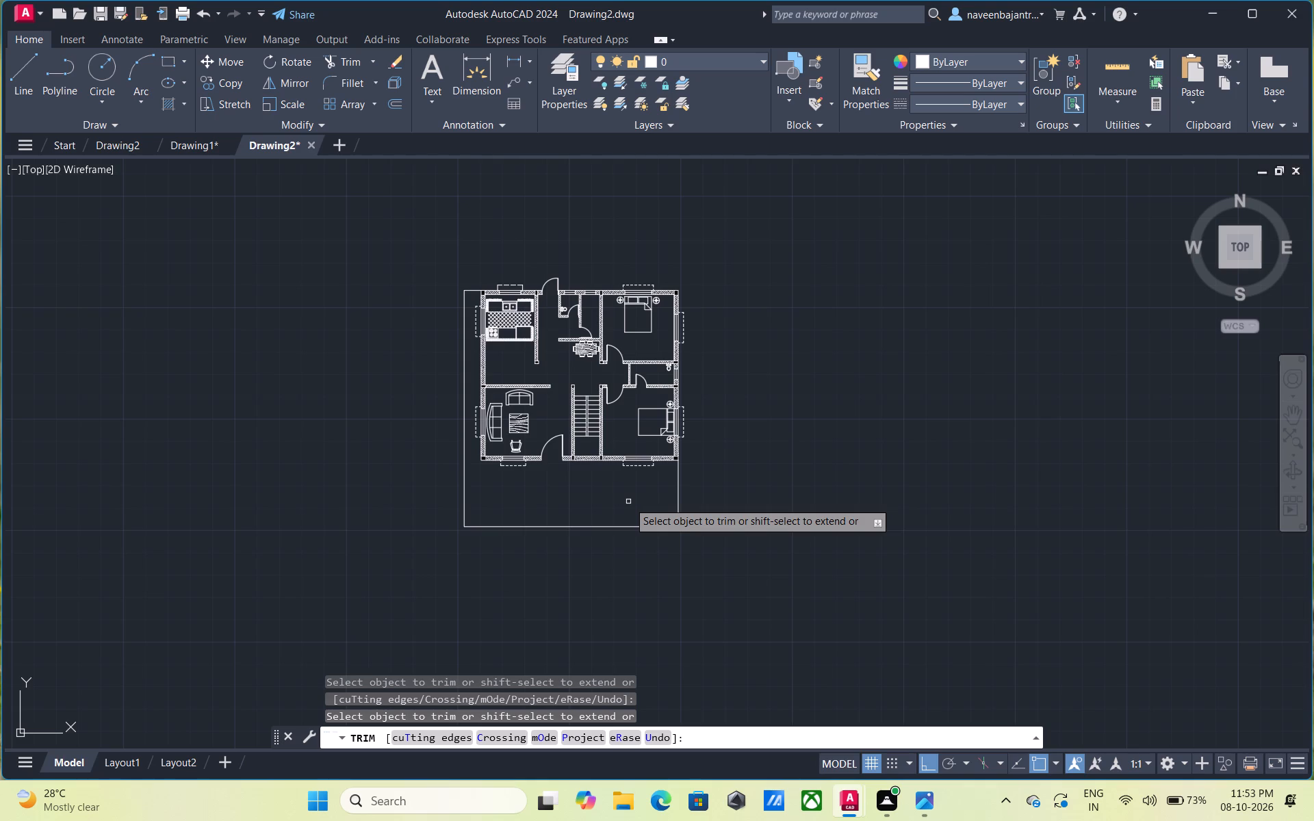
scroll(628, 502, up, 2)
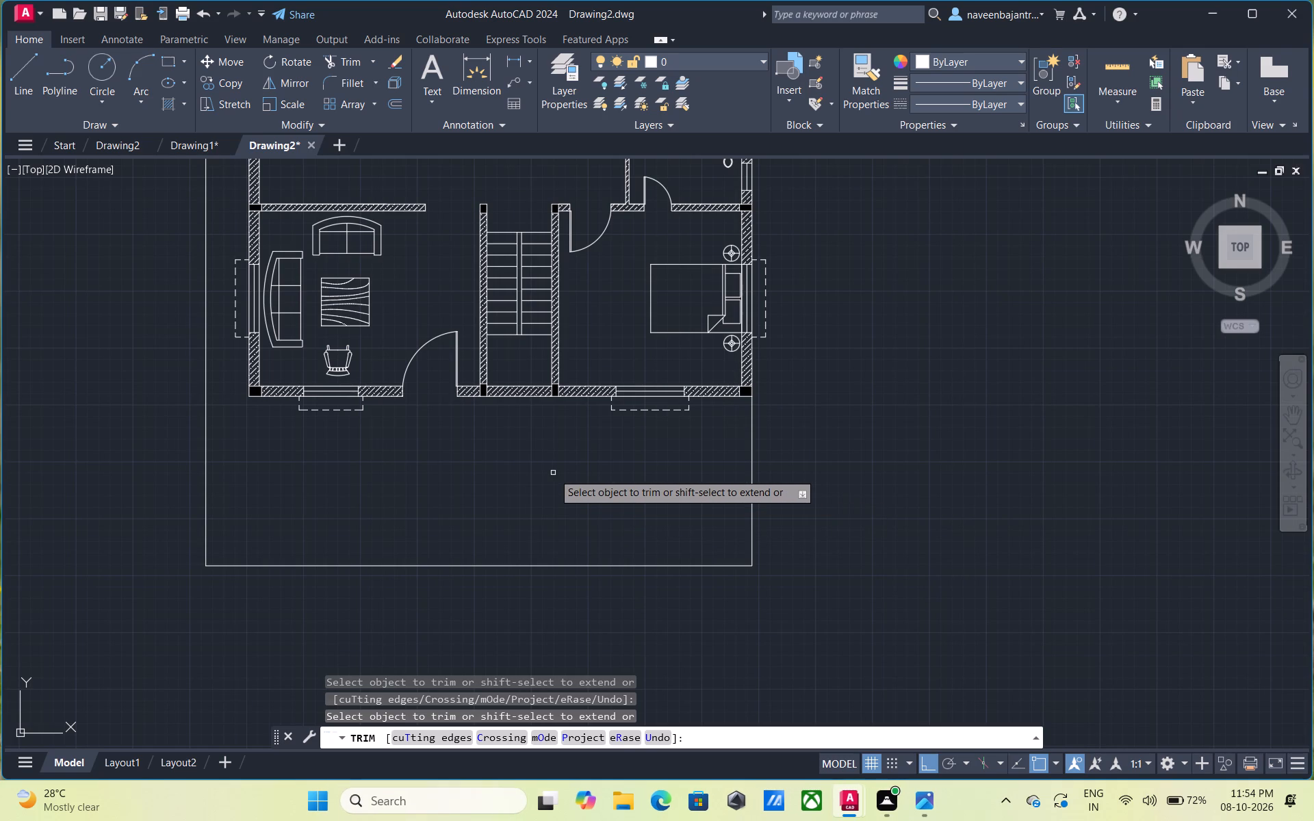
middle_drag(553, 473, 658, 564)
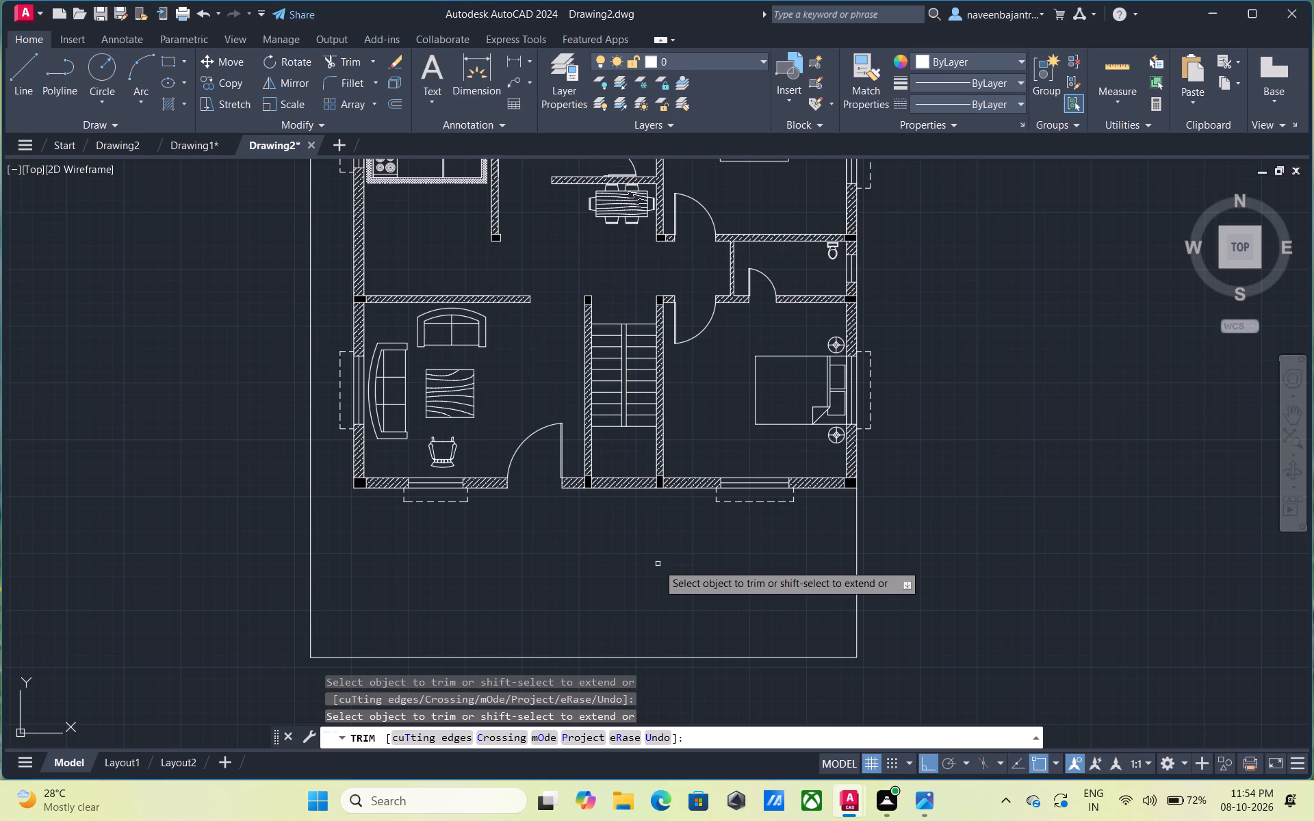
scroll(658, 564, up, 1)
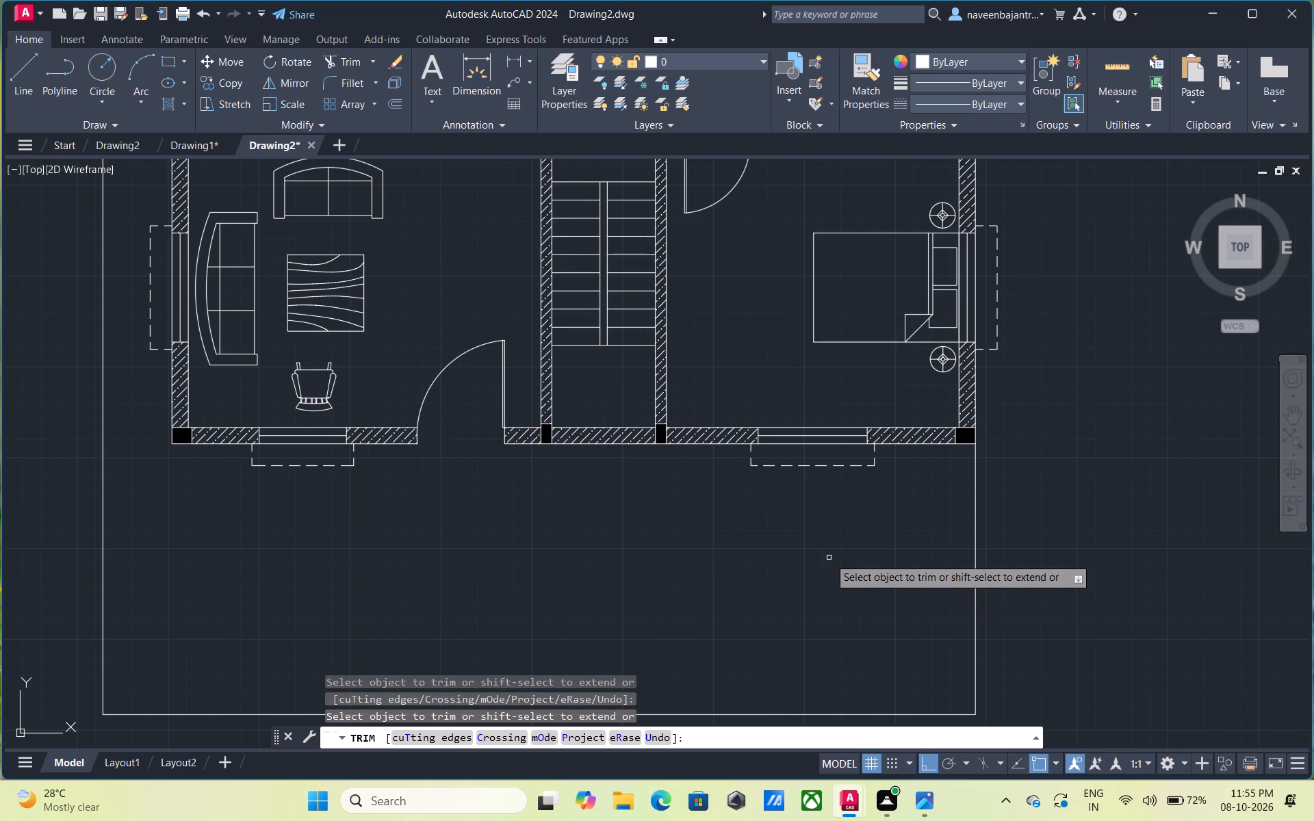
scroll(829, 558, up, 1)
key(Escape)
Draw a vertical line 6'10" long southward from the outer southeast corner of the column at the staircase's east wall.
text(l)
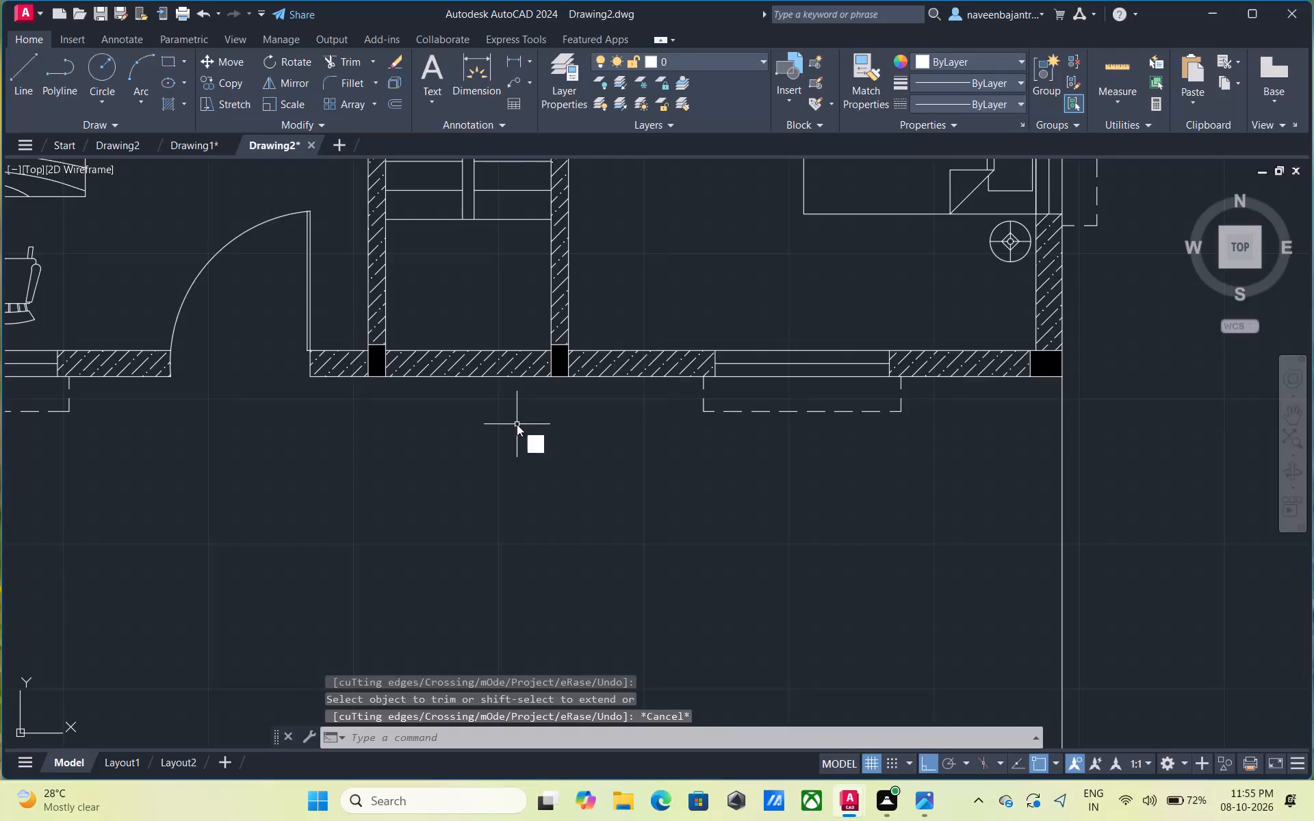
key(space)
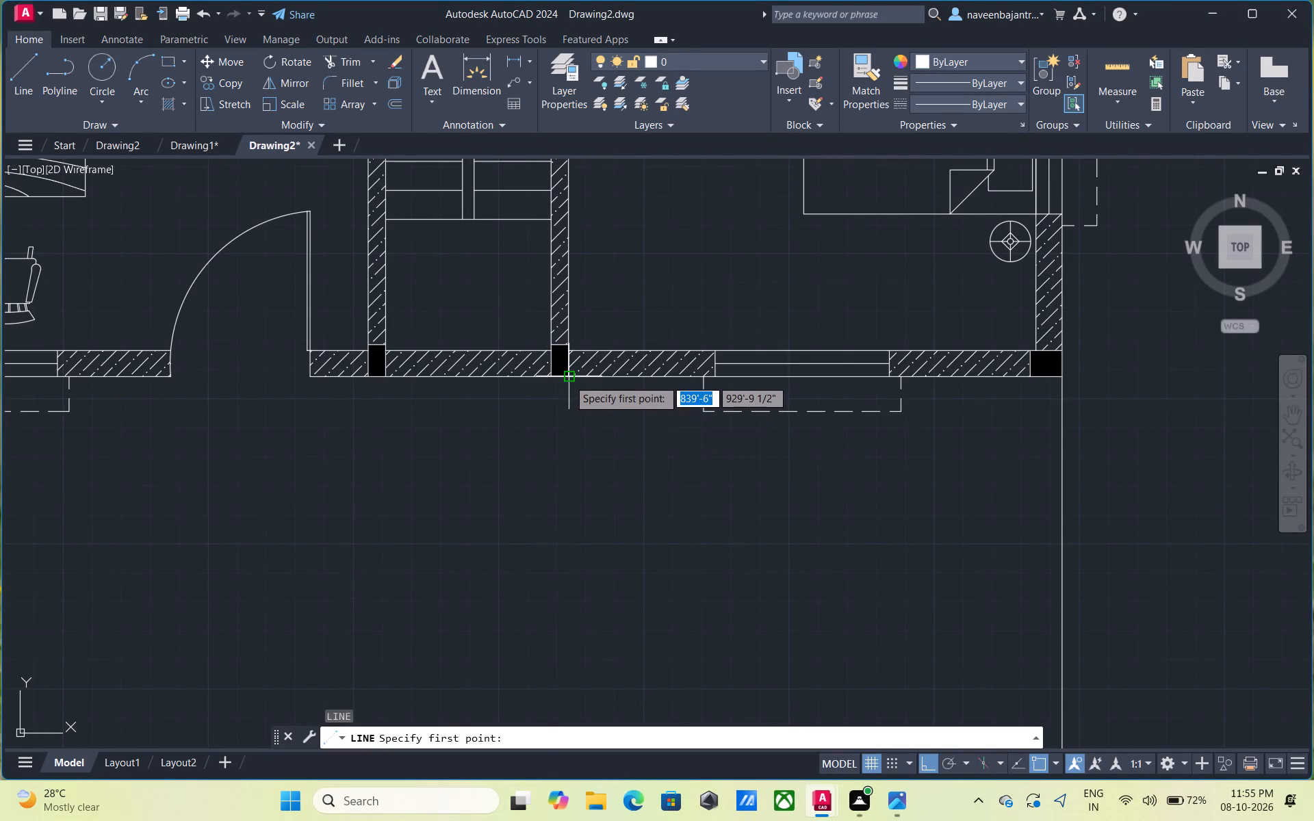
click(568, 379)
key(6)
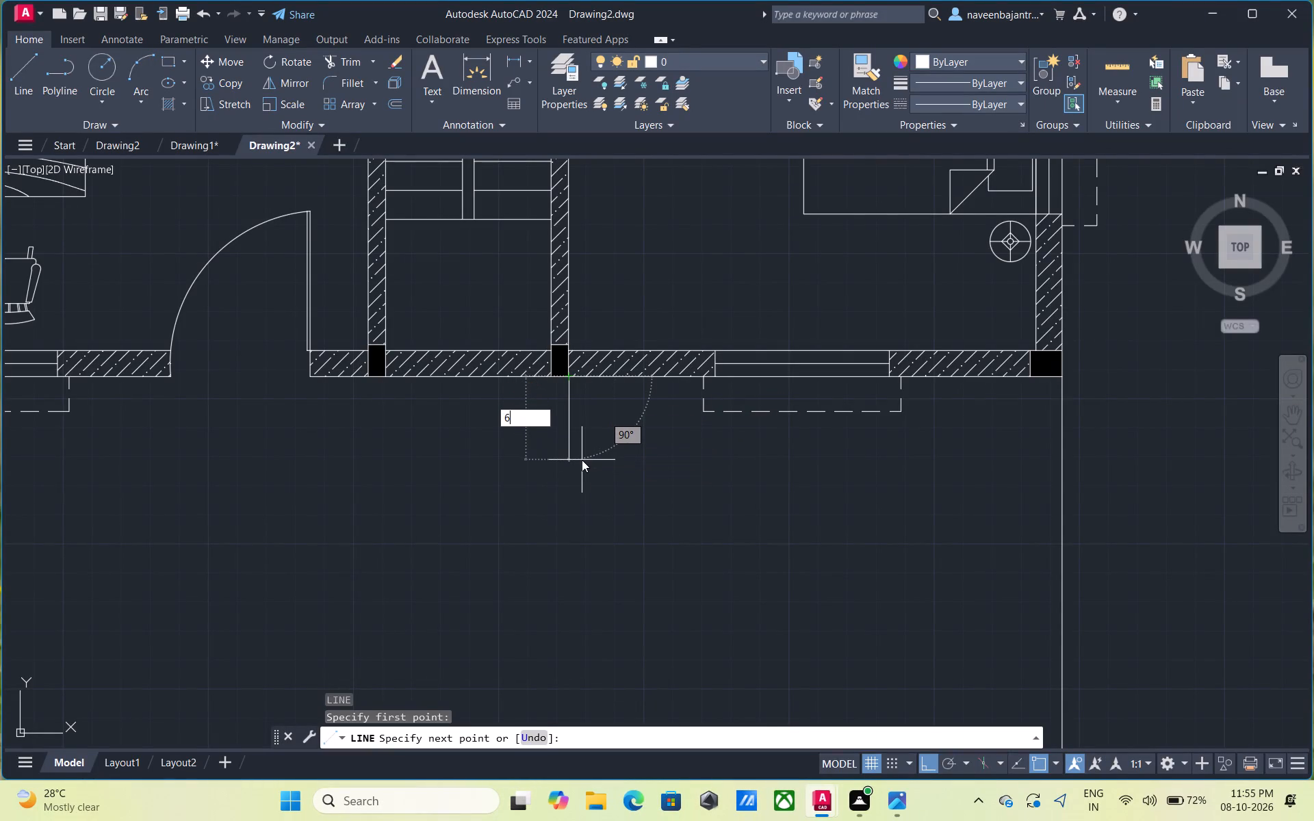
key(apostrophe)
text(10)
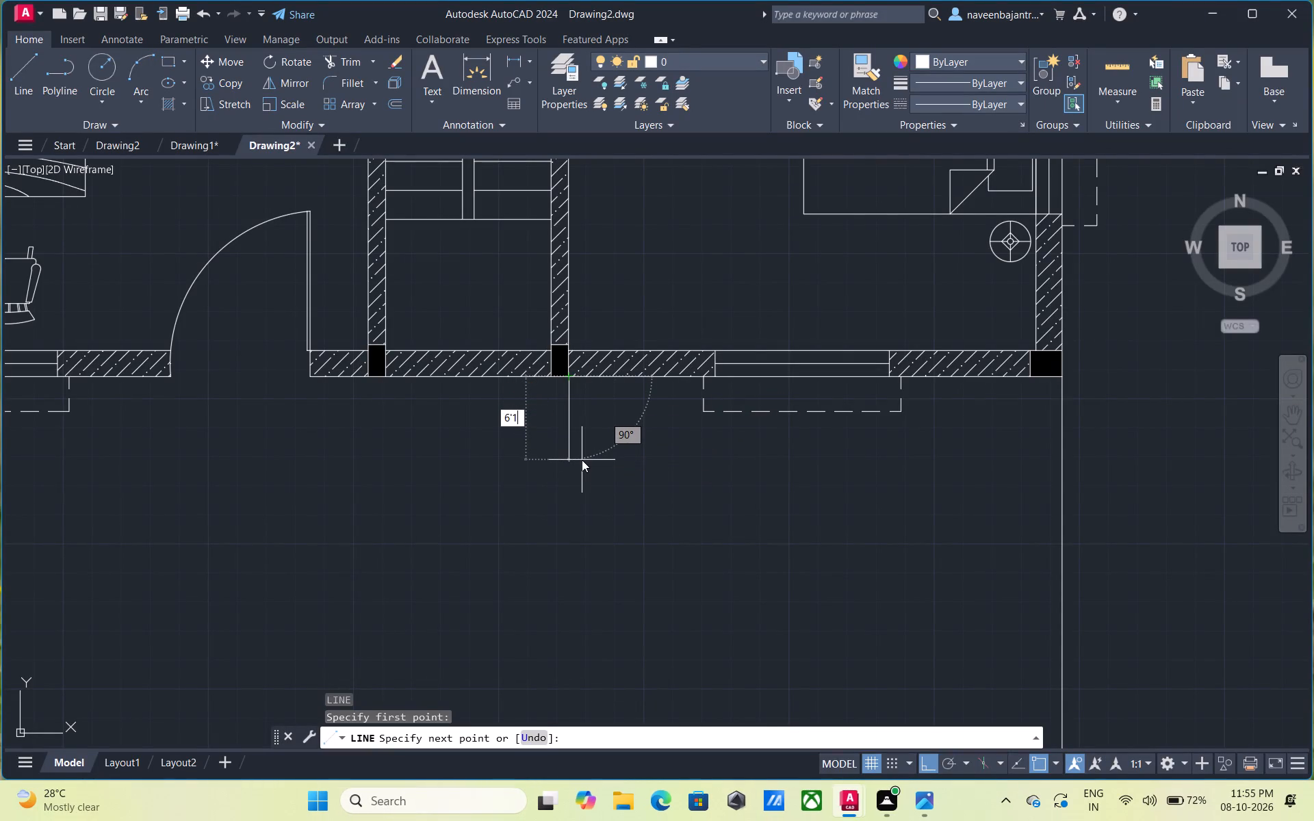
key(shift+quotedbl)
key(Return)
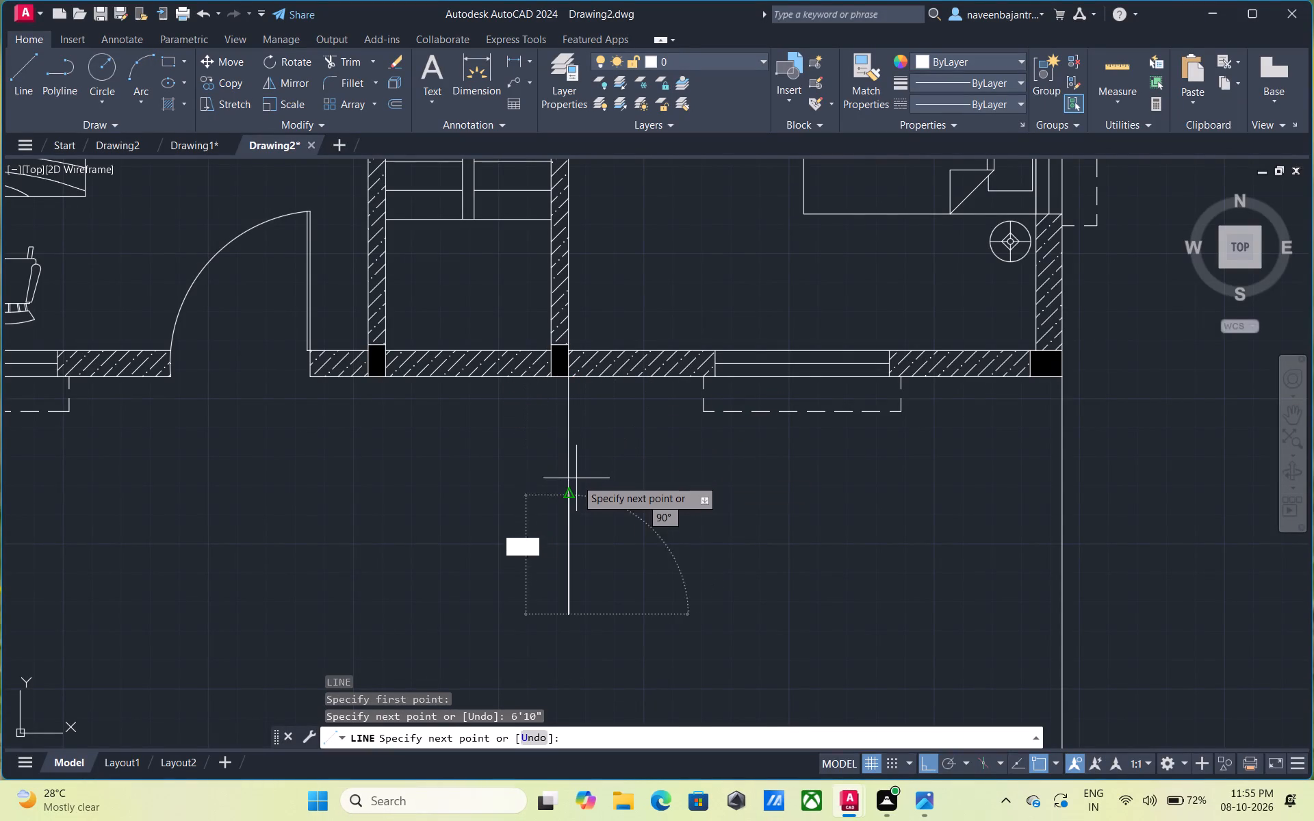
key(Escape)
Offset the 6'10" vertical line 14'1" westward, in front of the living room.
scroll(576, 482, down, 2)
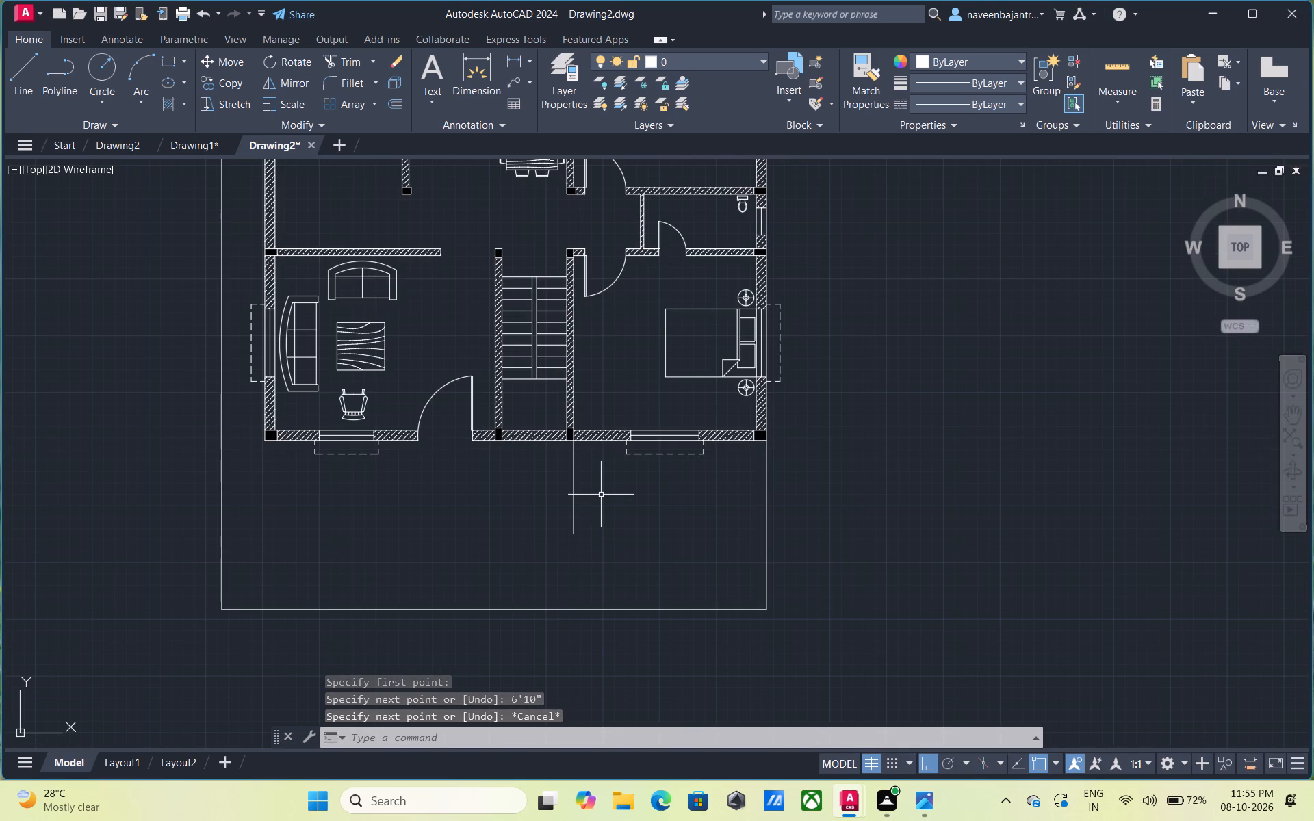
middle_drag(601, 495, 669, 508)
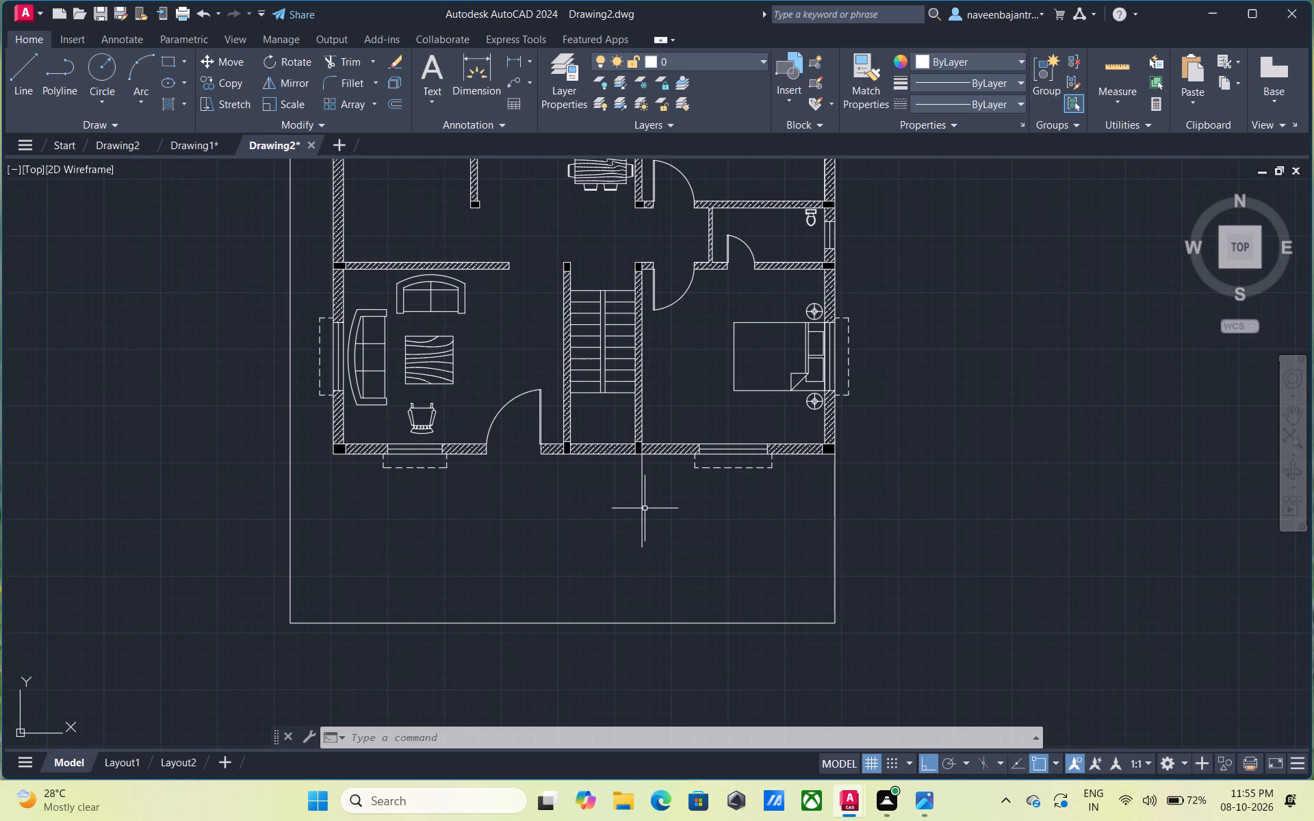
text(o)
key(space)
key(space)
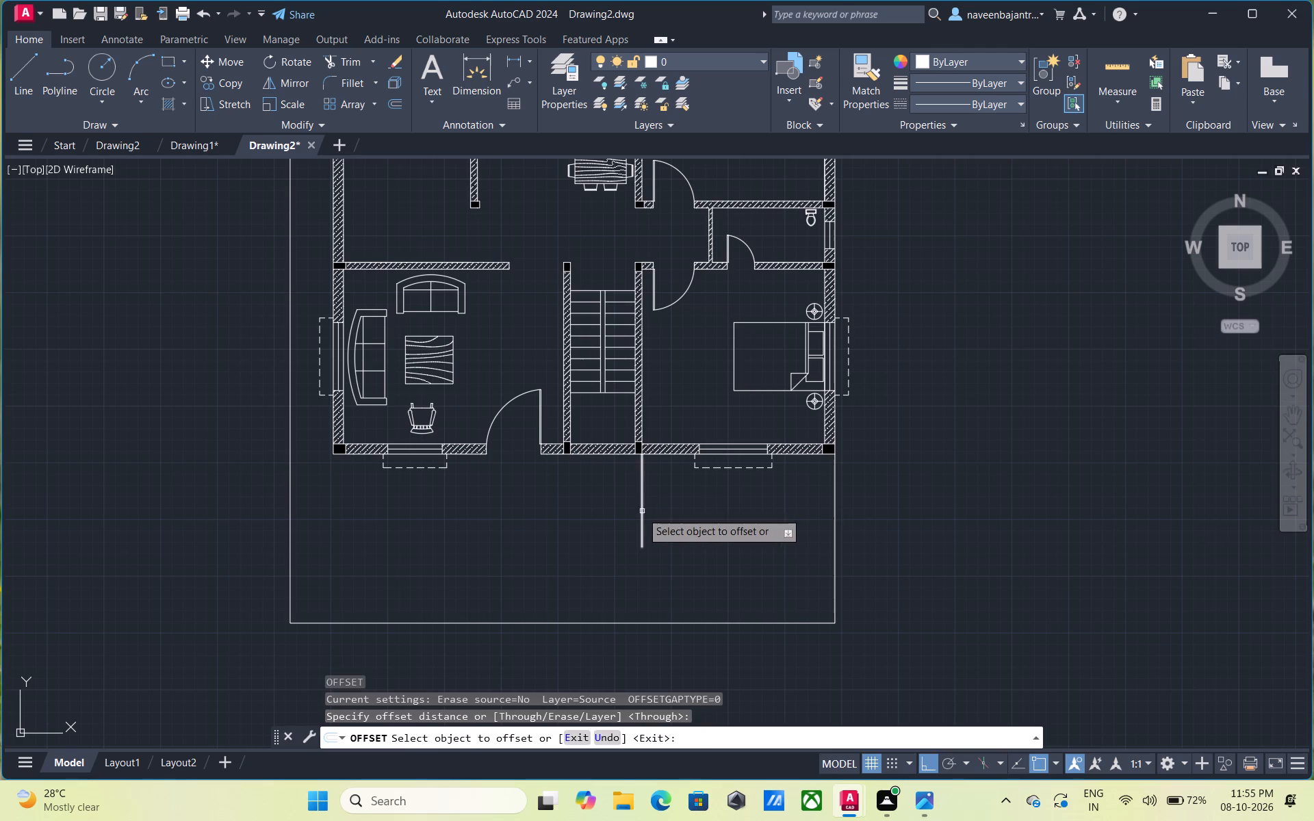
click(641, 512)
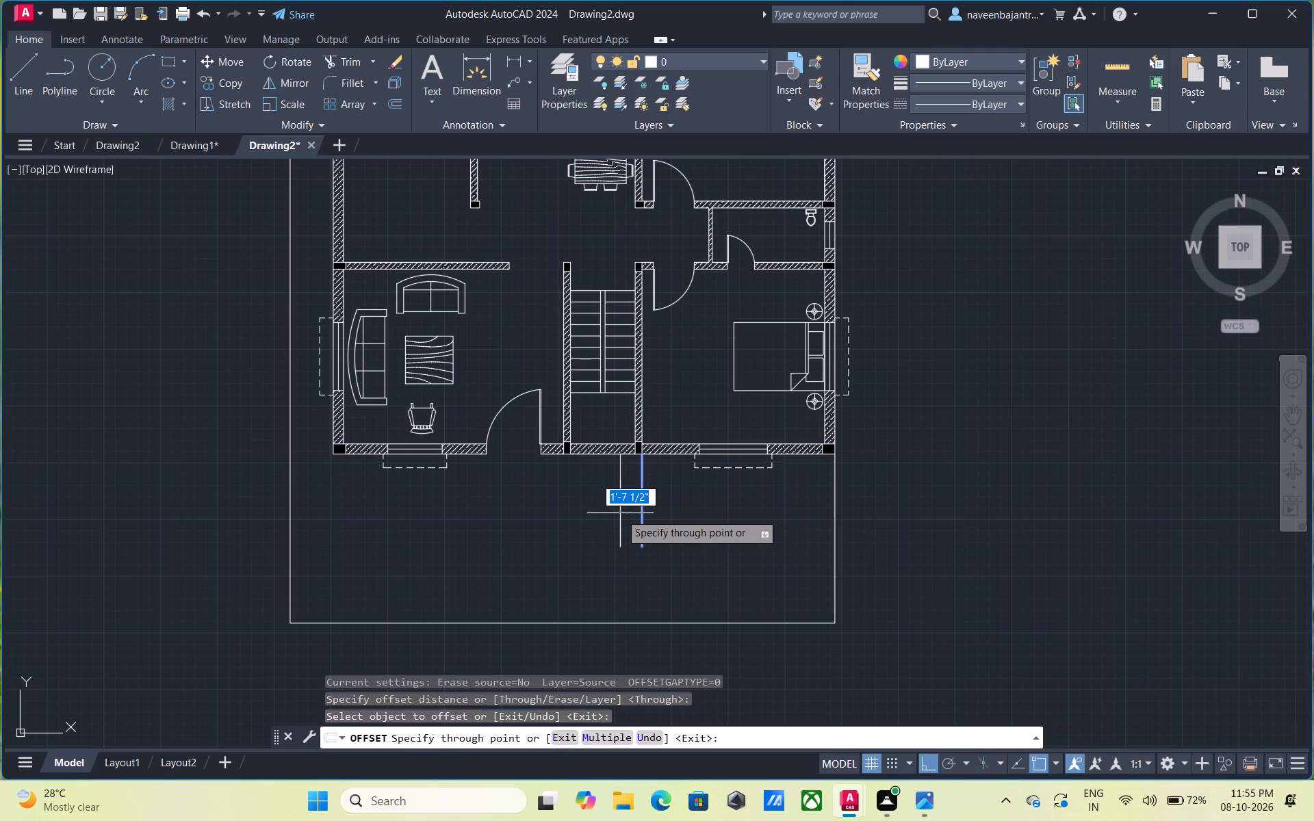
text(14')
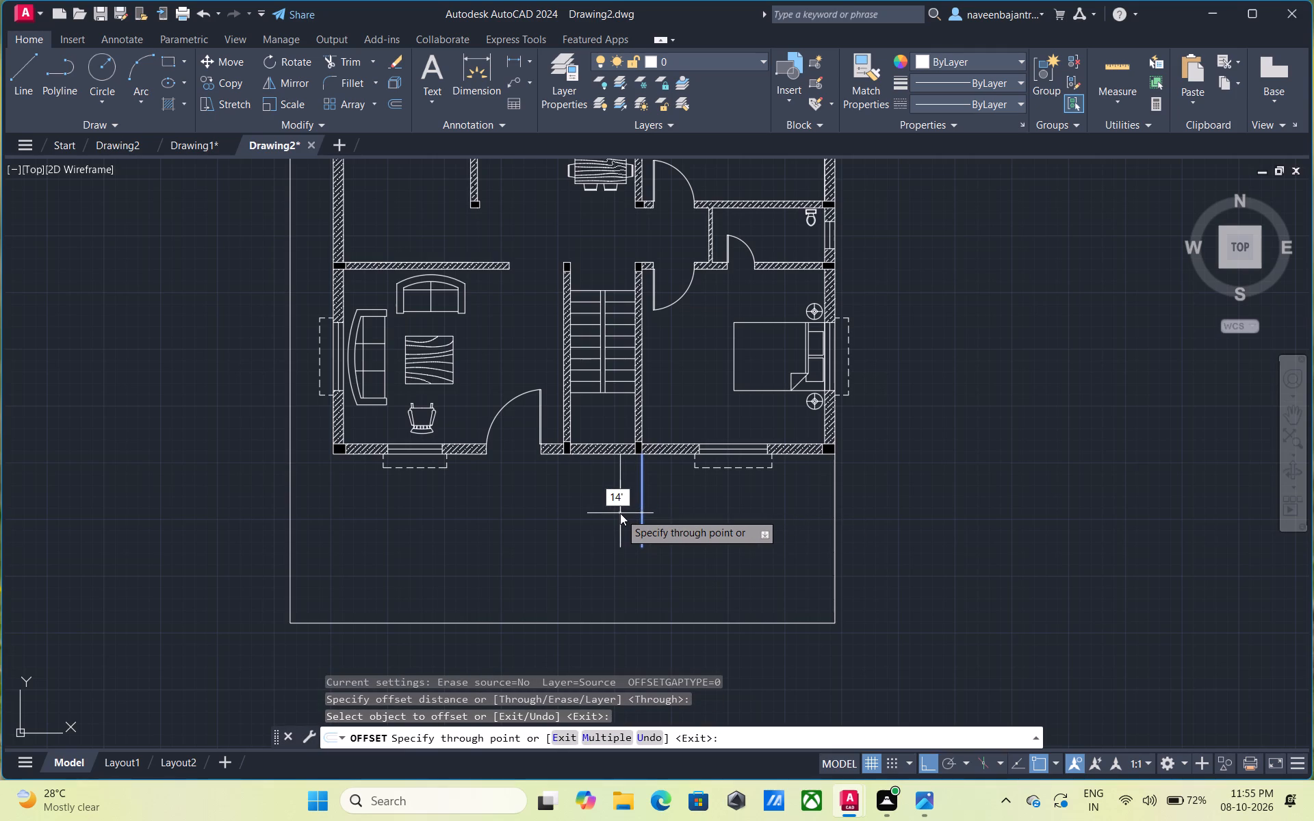
key(1)
key(shift+quotedbl)
key(Return)
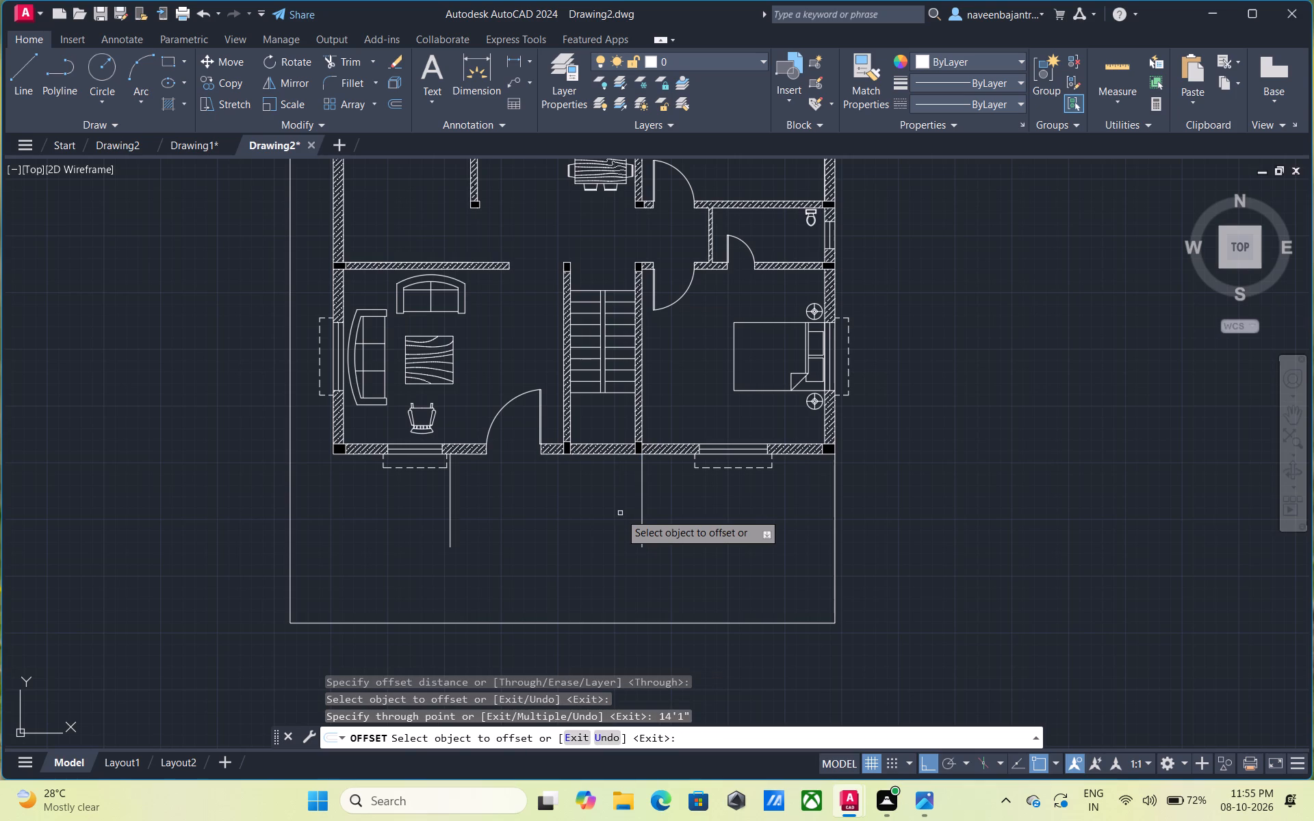
scroll(620, 513, up, 1)
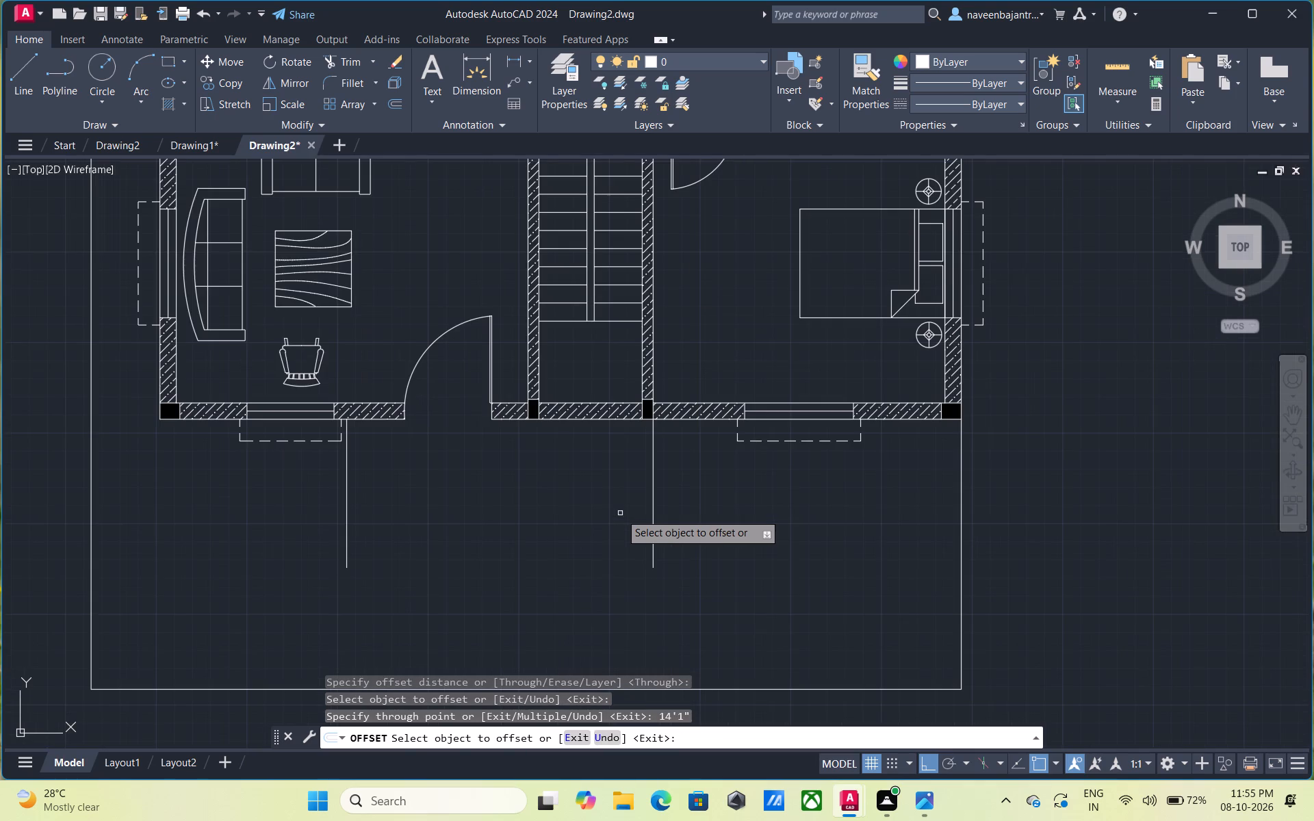
scroll(620, 513, up, 1)
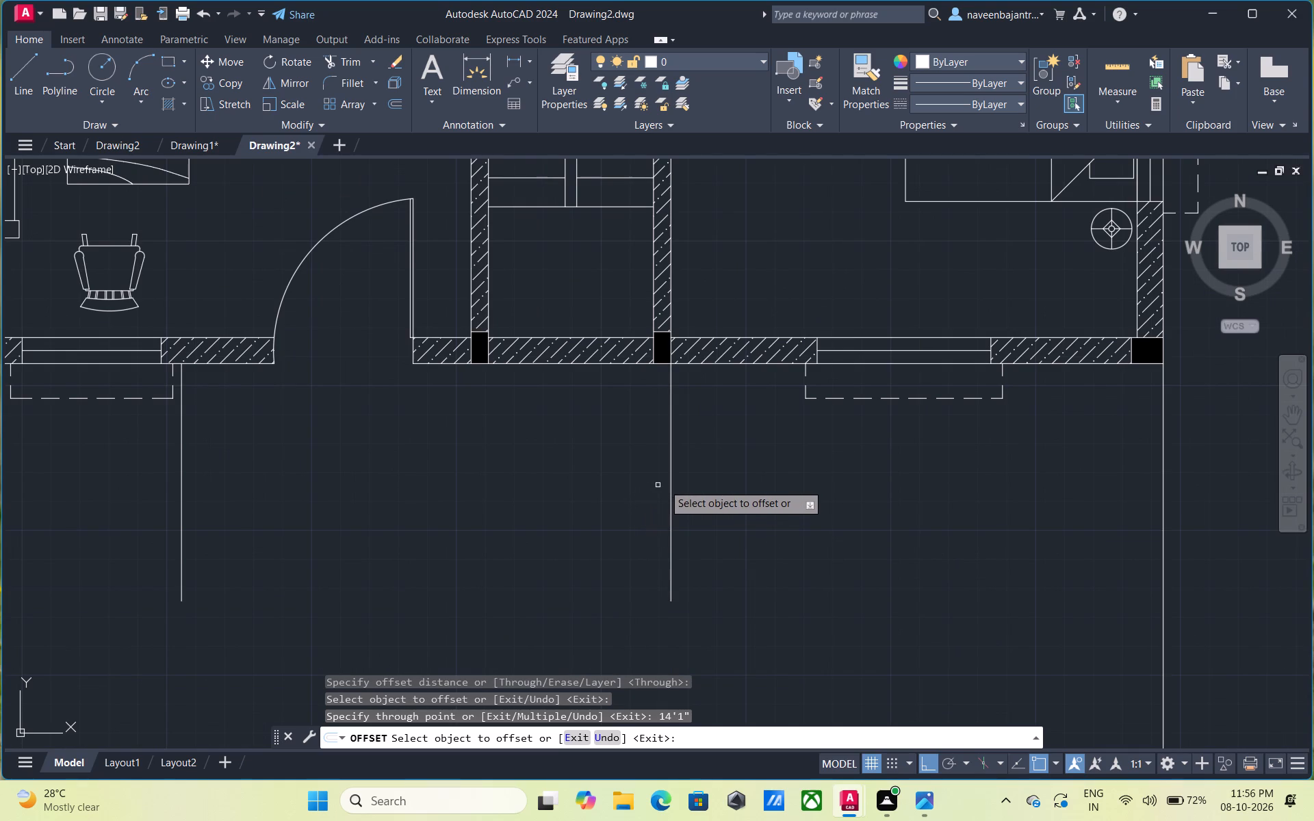
key(Escape)
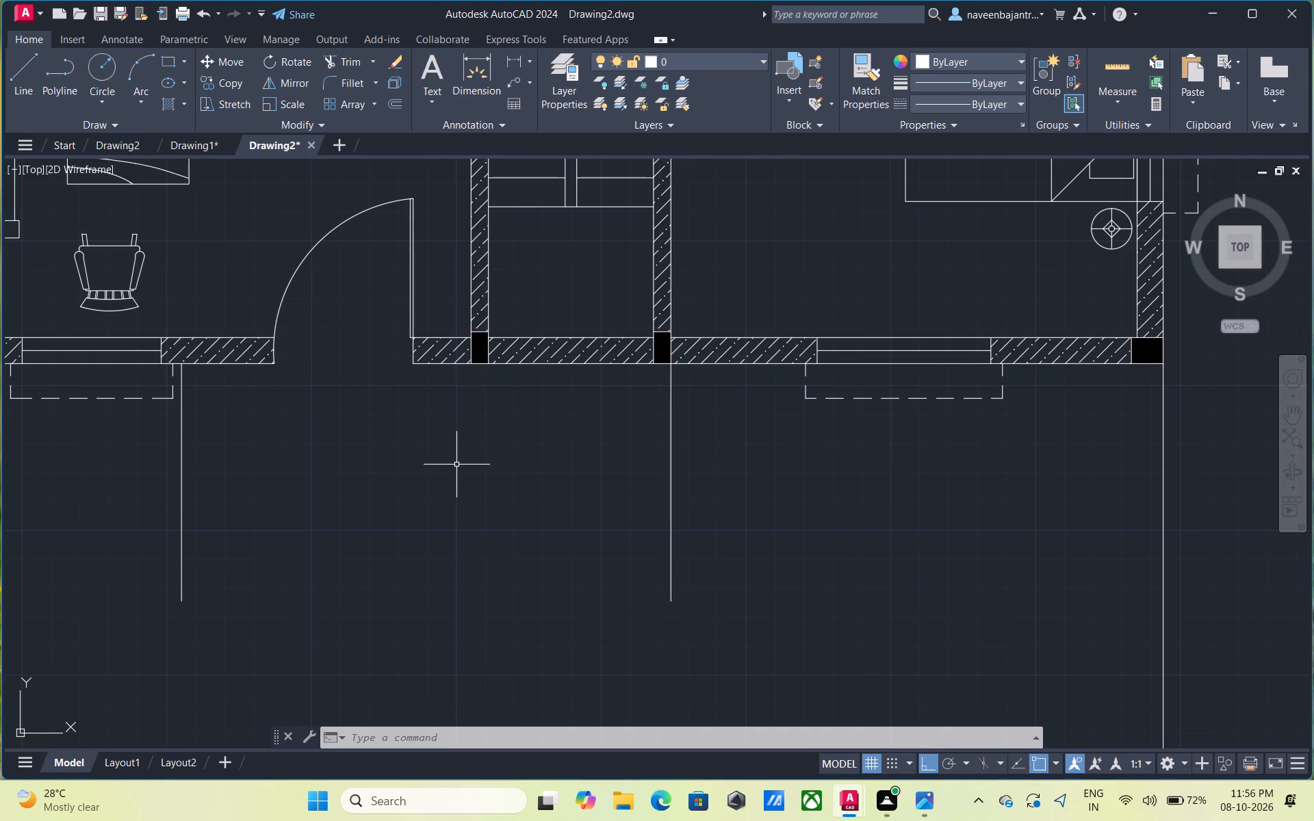
key(Escape)
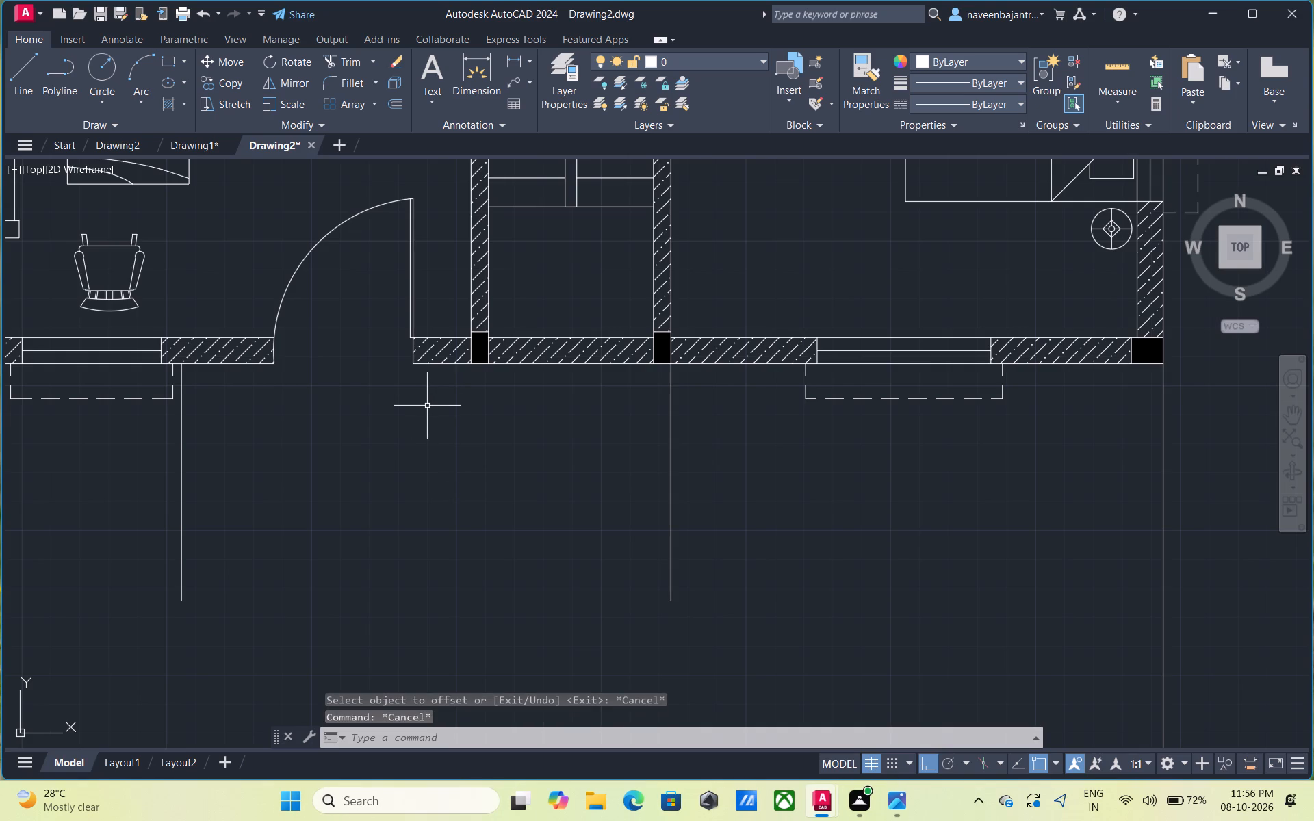
Draw vertical guide lines about 8'-6" long southward from both outer corners of the entrance door opening.
text(l)
key(space)
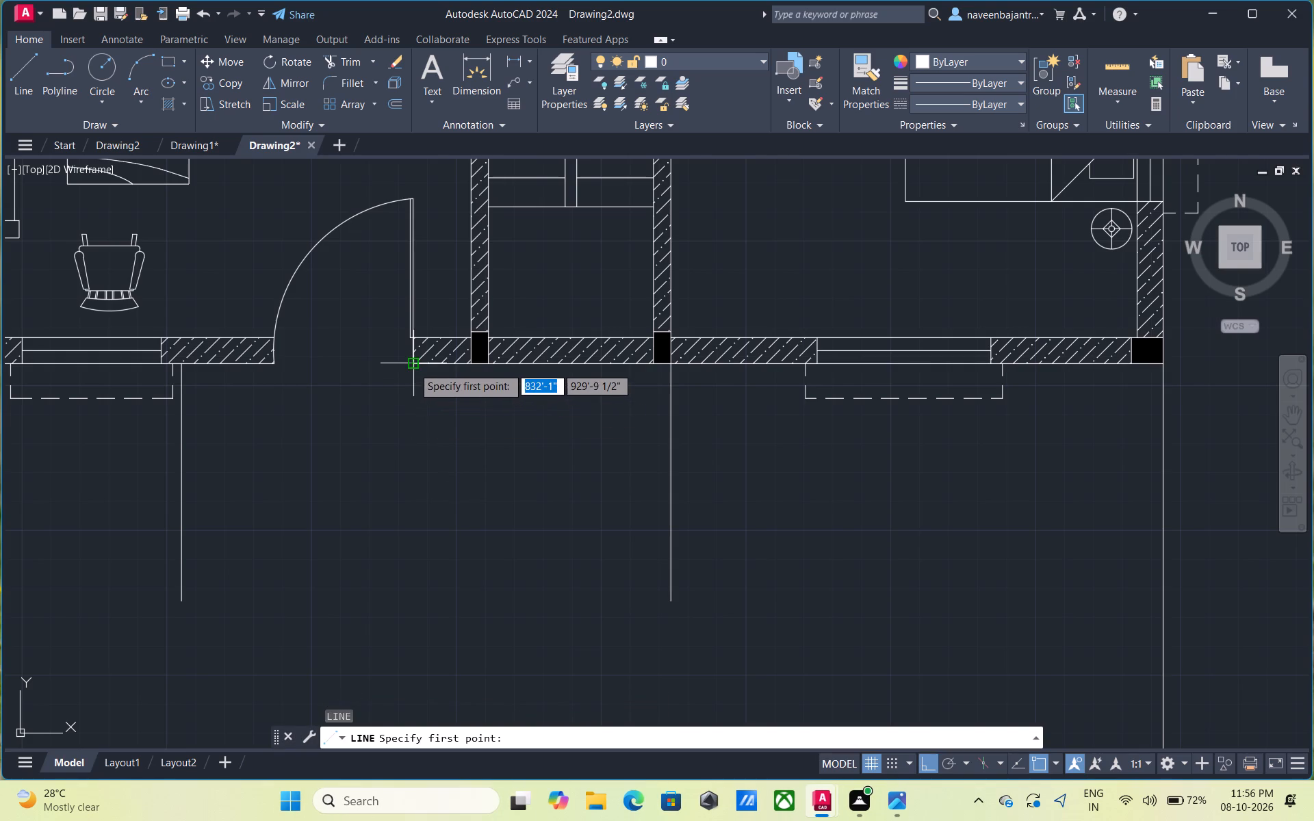
click(413, 367)
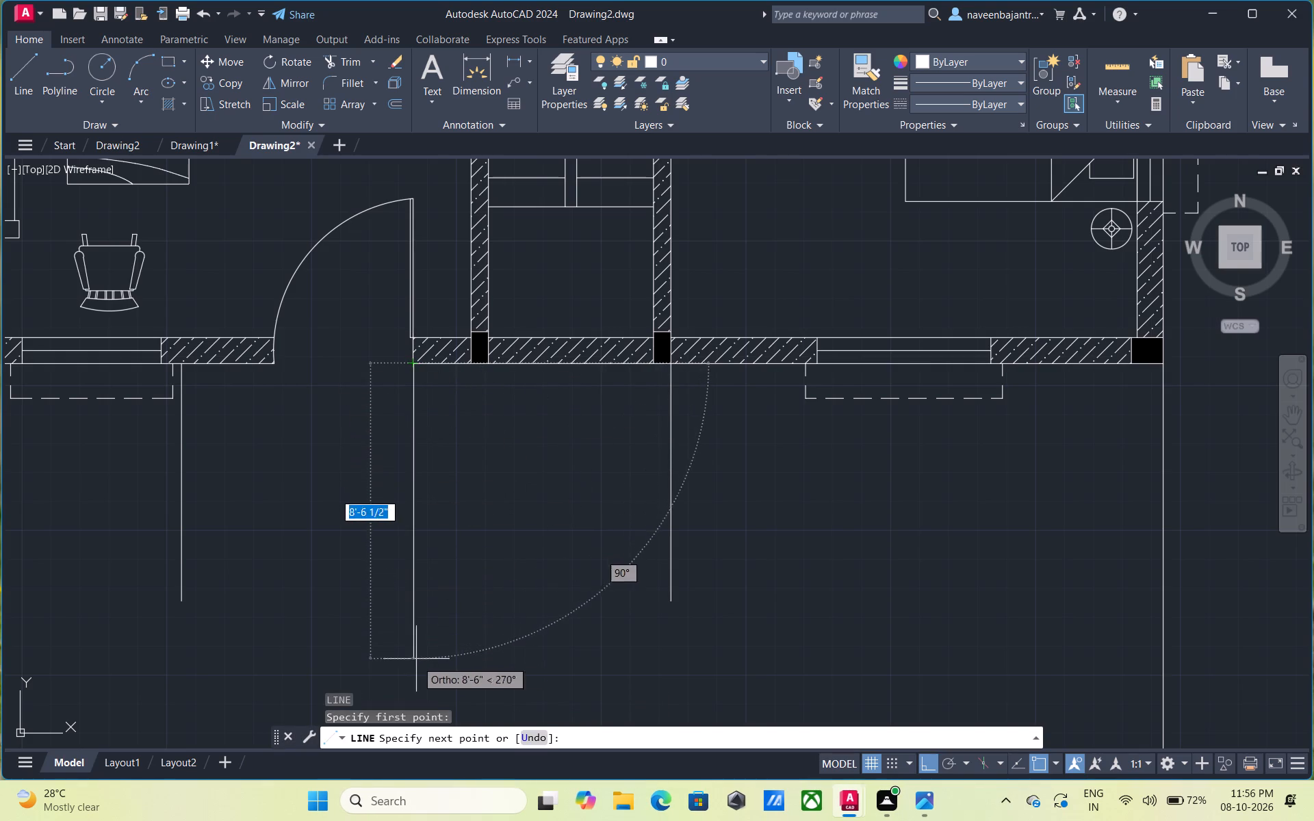
click(416, 662)
key(Escape)
key(l)
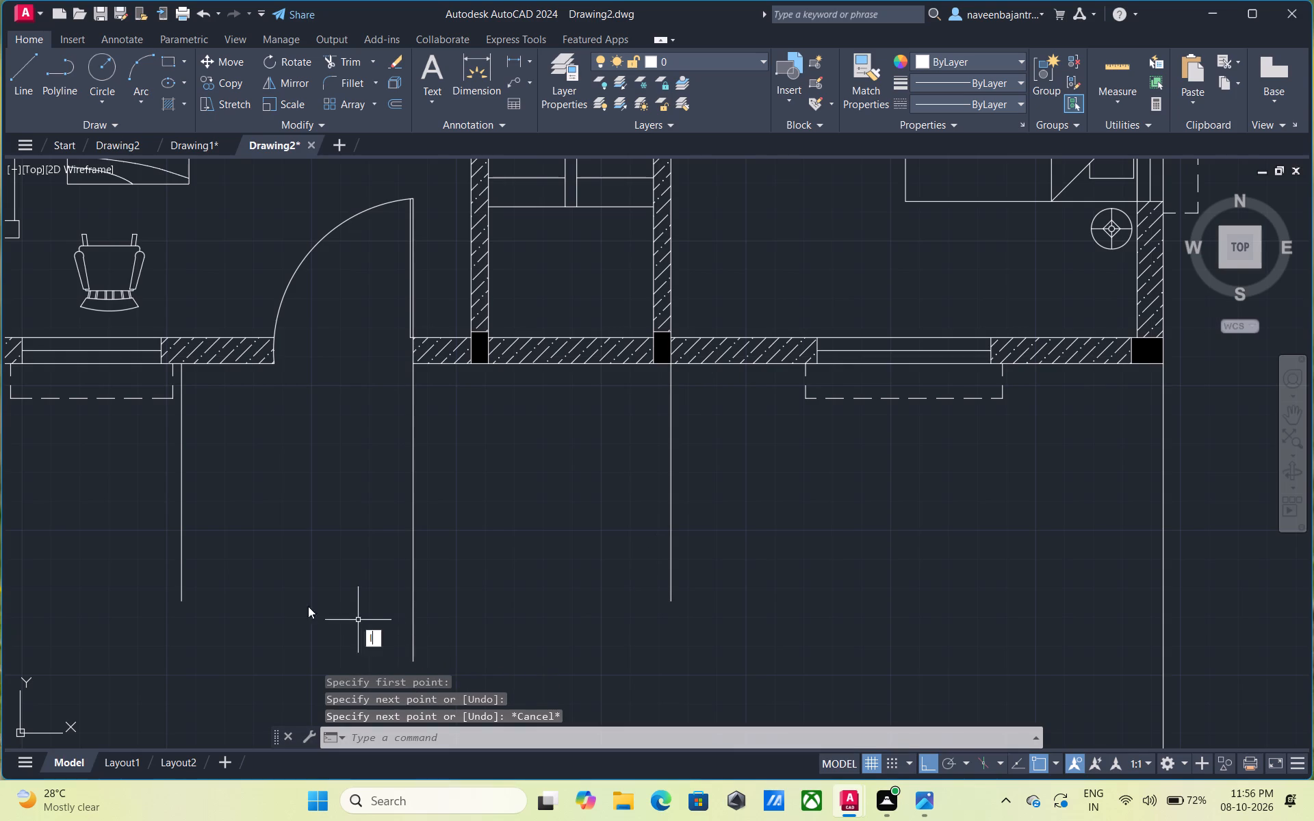
key(space)
click(276, 366)
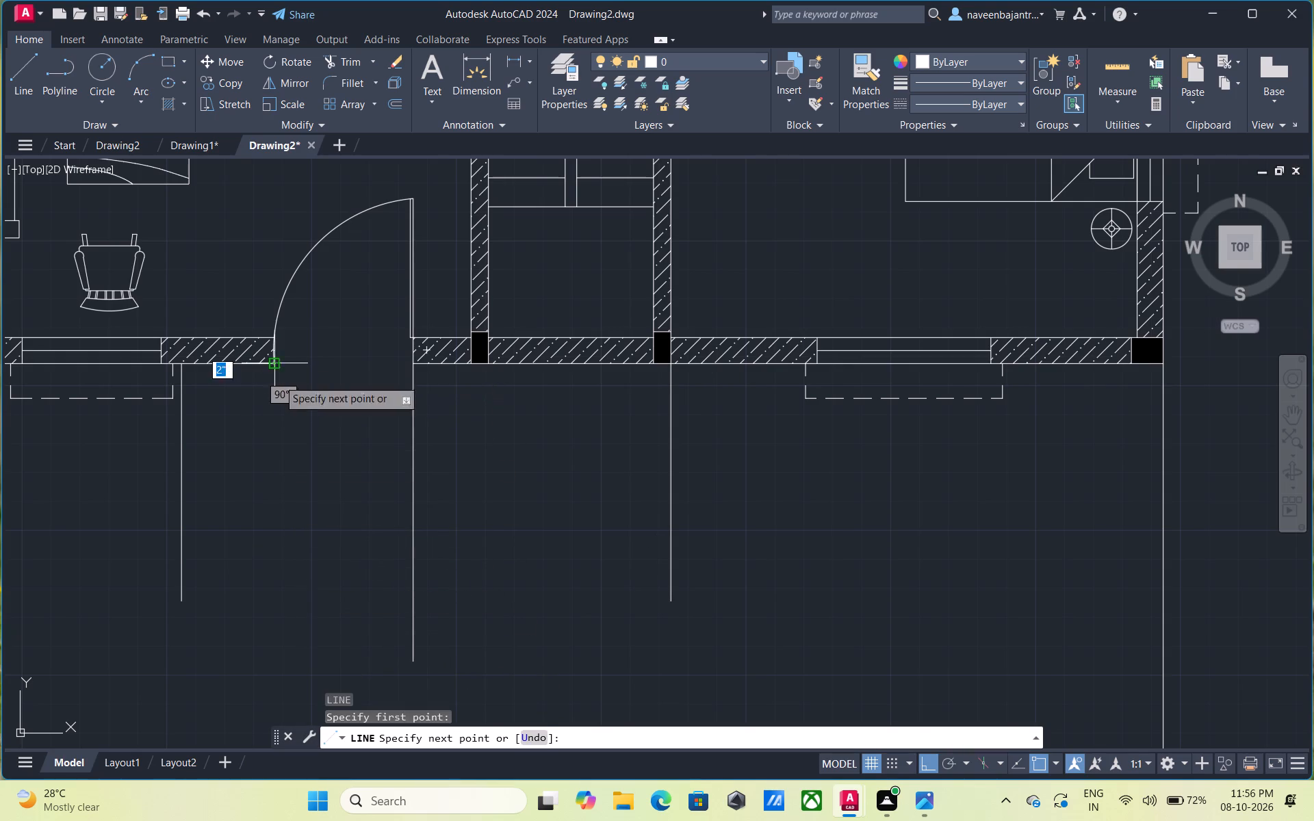
click(268, 662)
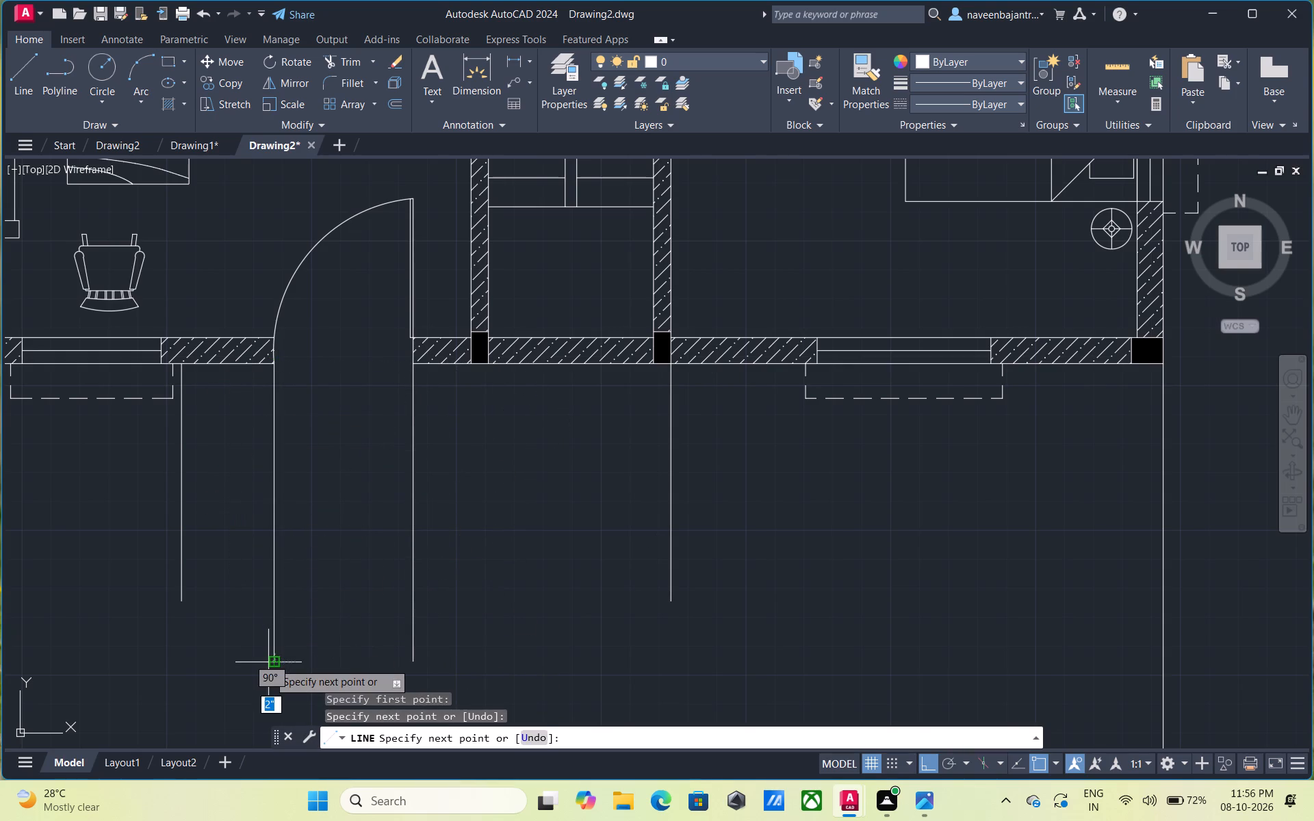
key(Escape)
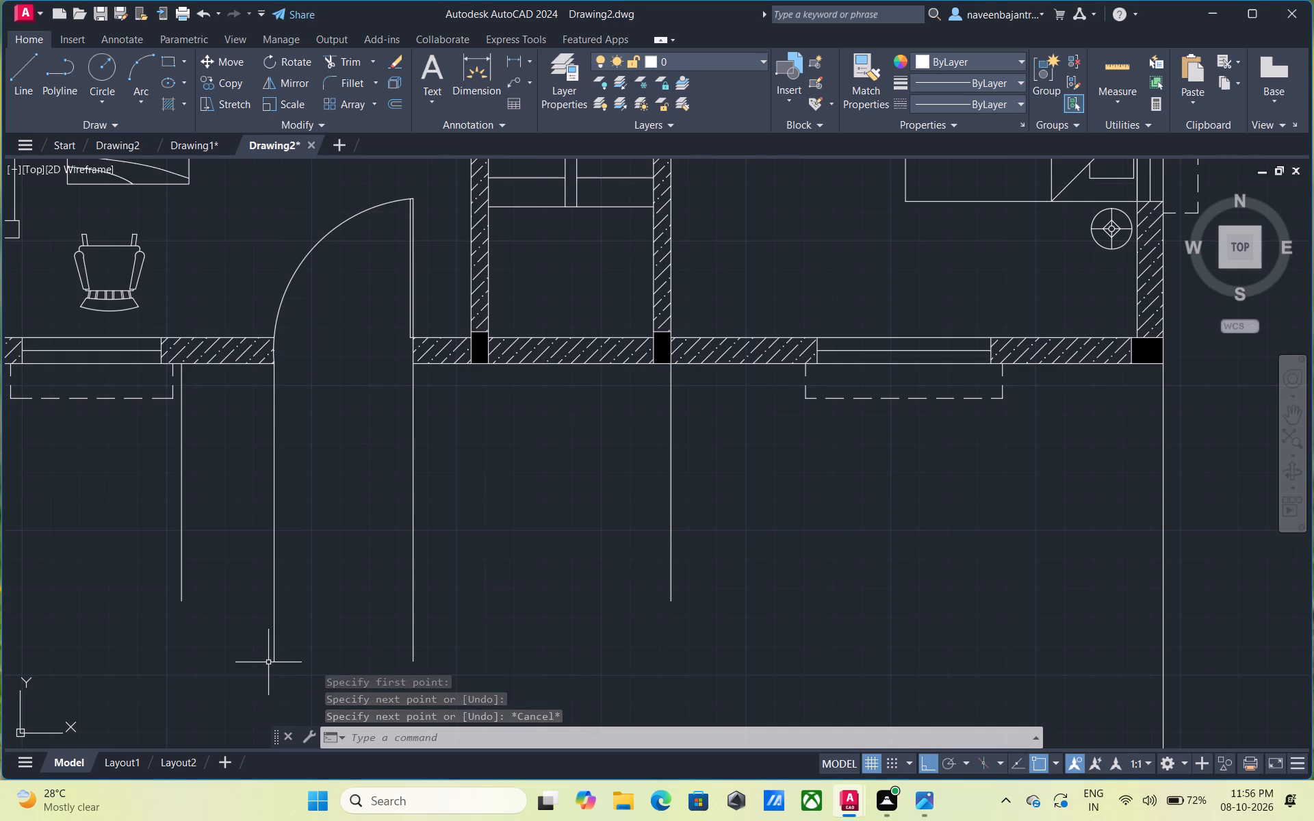
Draw a horizontal line joining the south ends of the two porch side lines, closing the porch front.
text(l)
key(space)
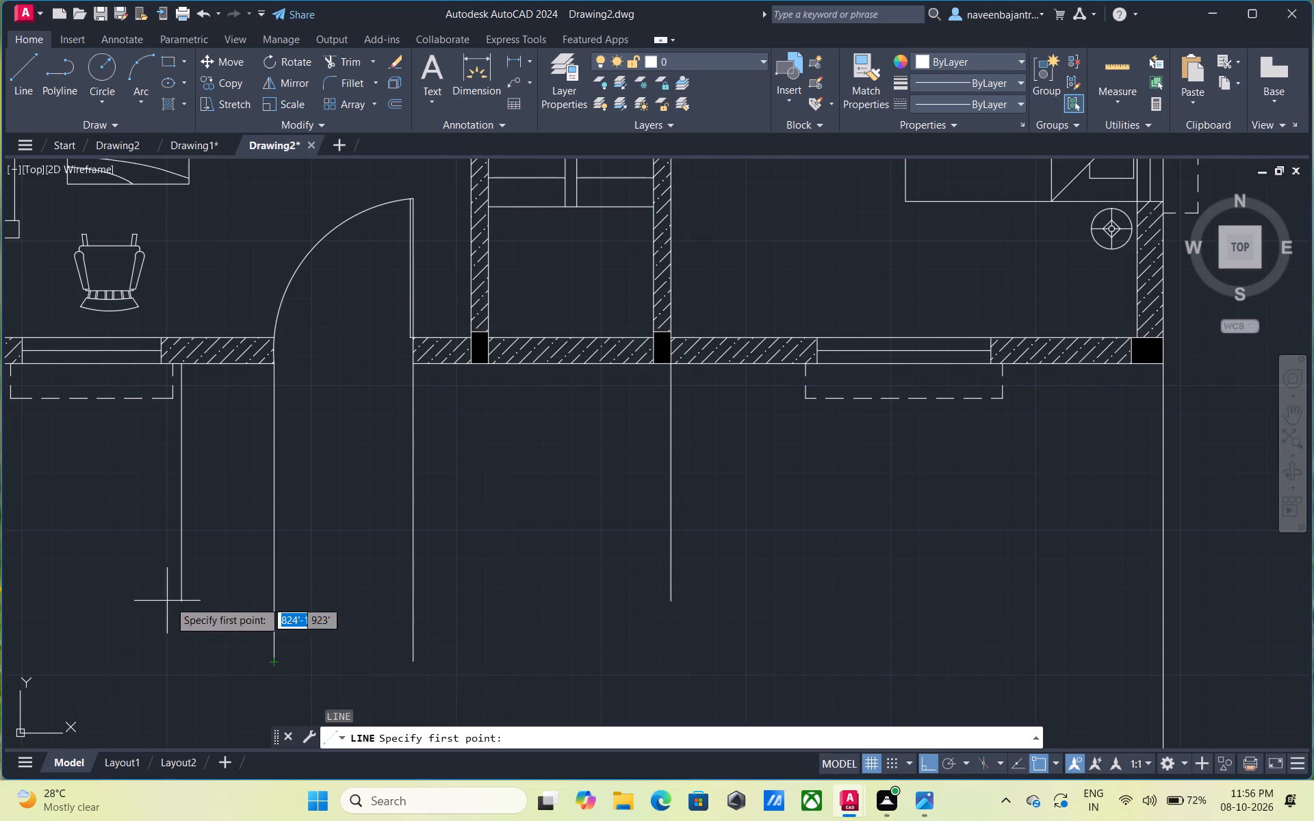
click(181, 601)
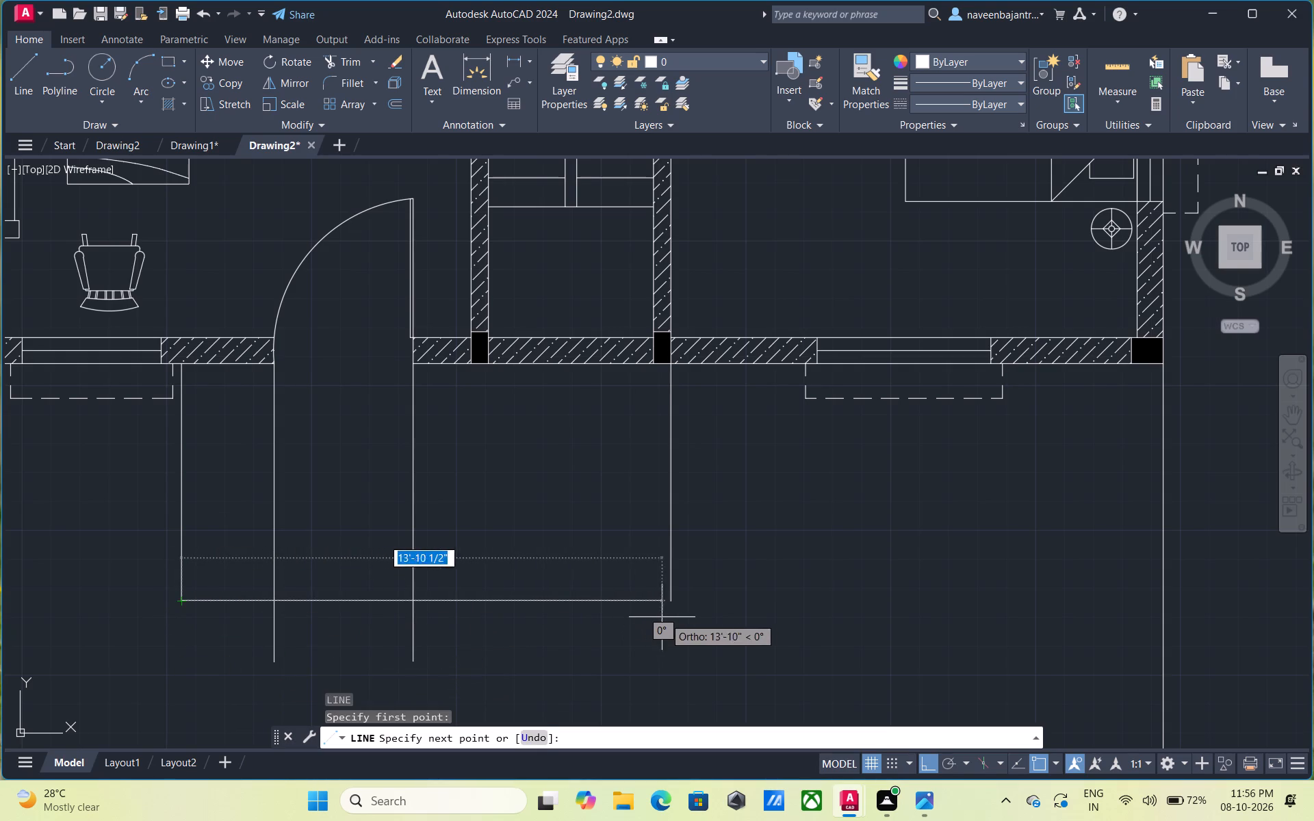
click(673, 602)
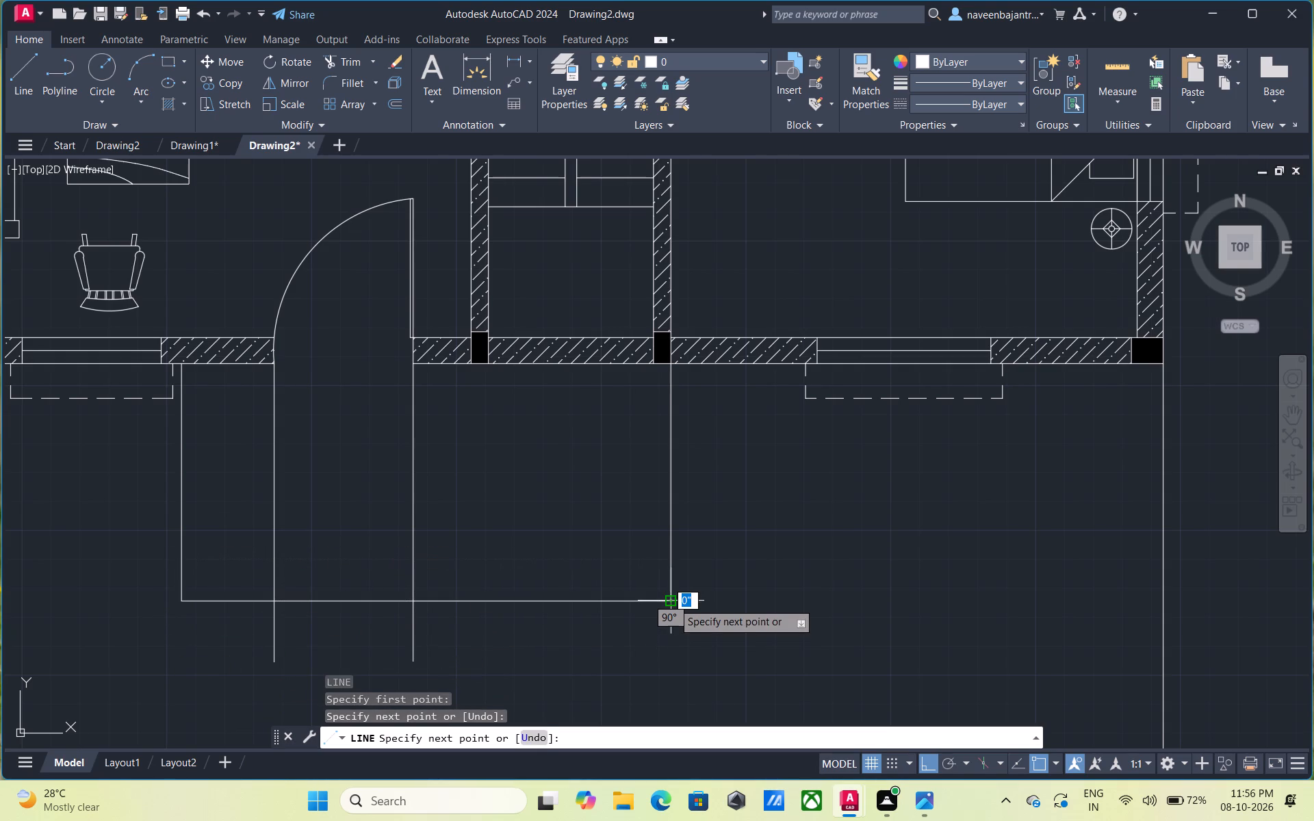
key(Escape)
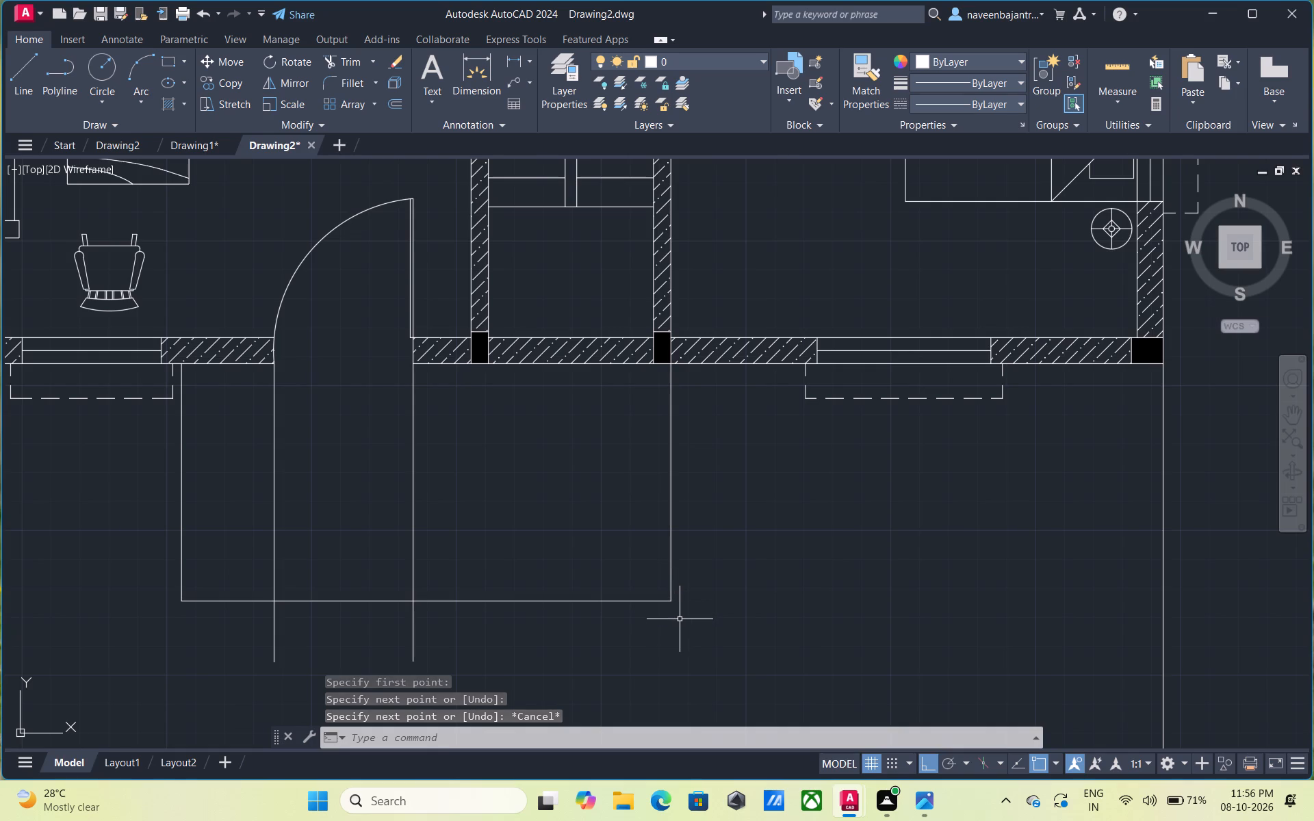
key(Escape)
Offset the porch's east, south and west lines 2" inward to form a double-line edge.
text(o)
key(space)
key(space)
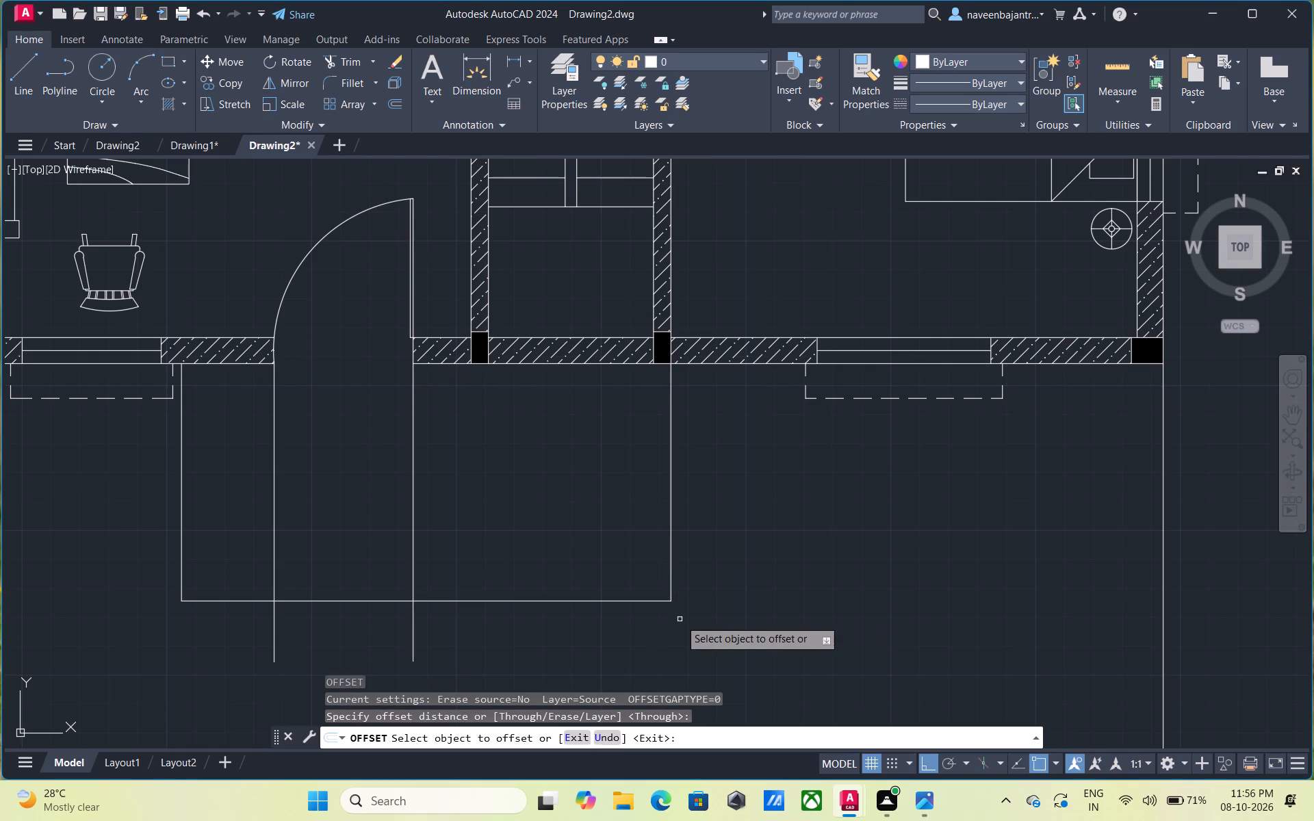
click(669, 532)
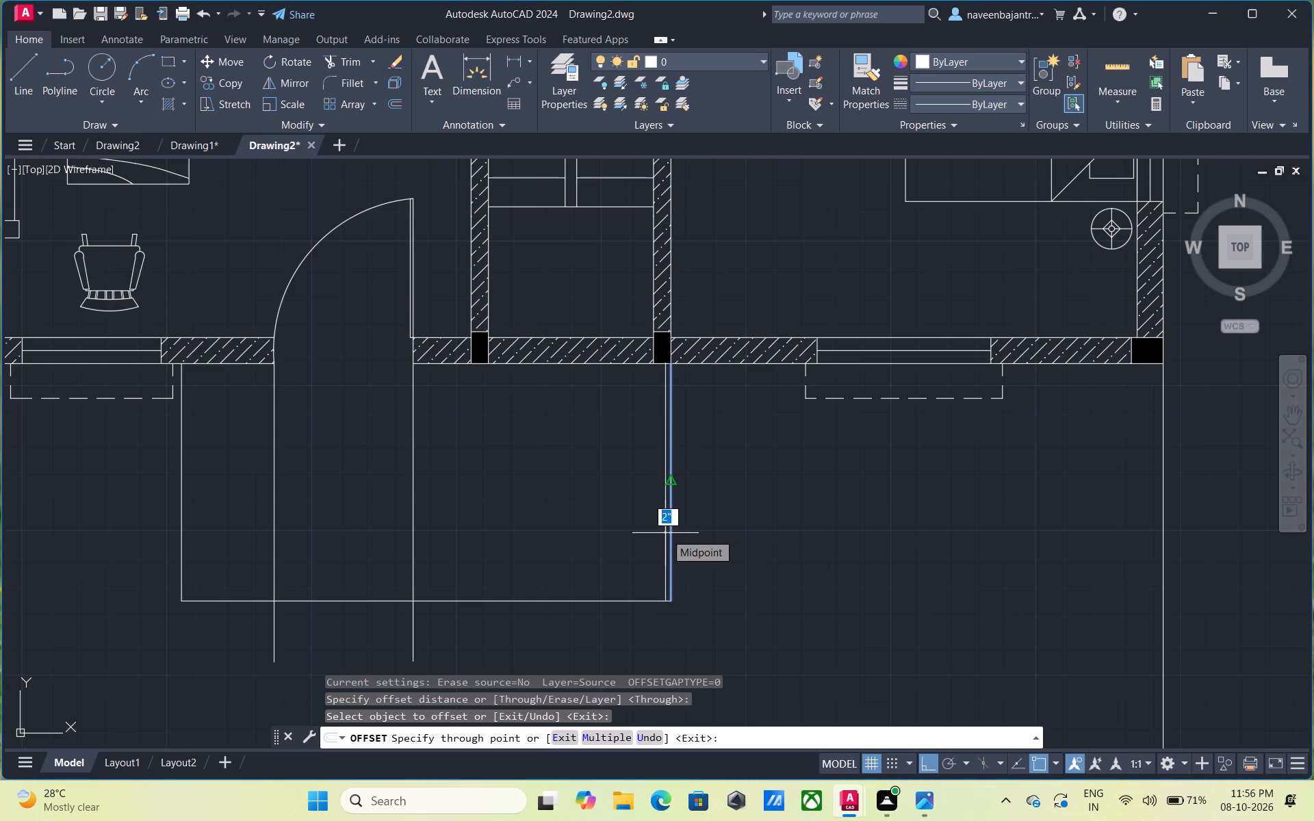
text(2")
key(Return)
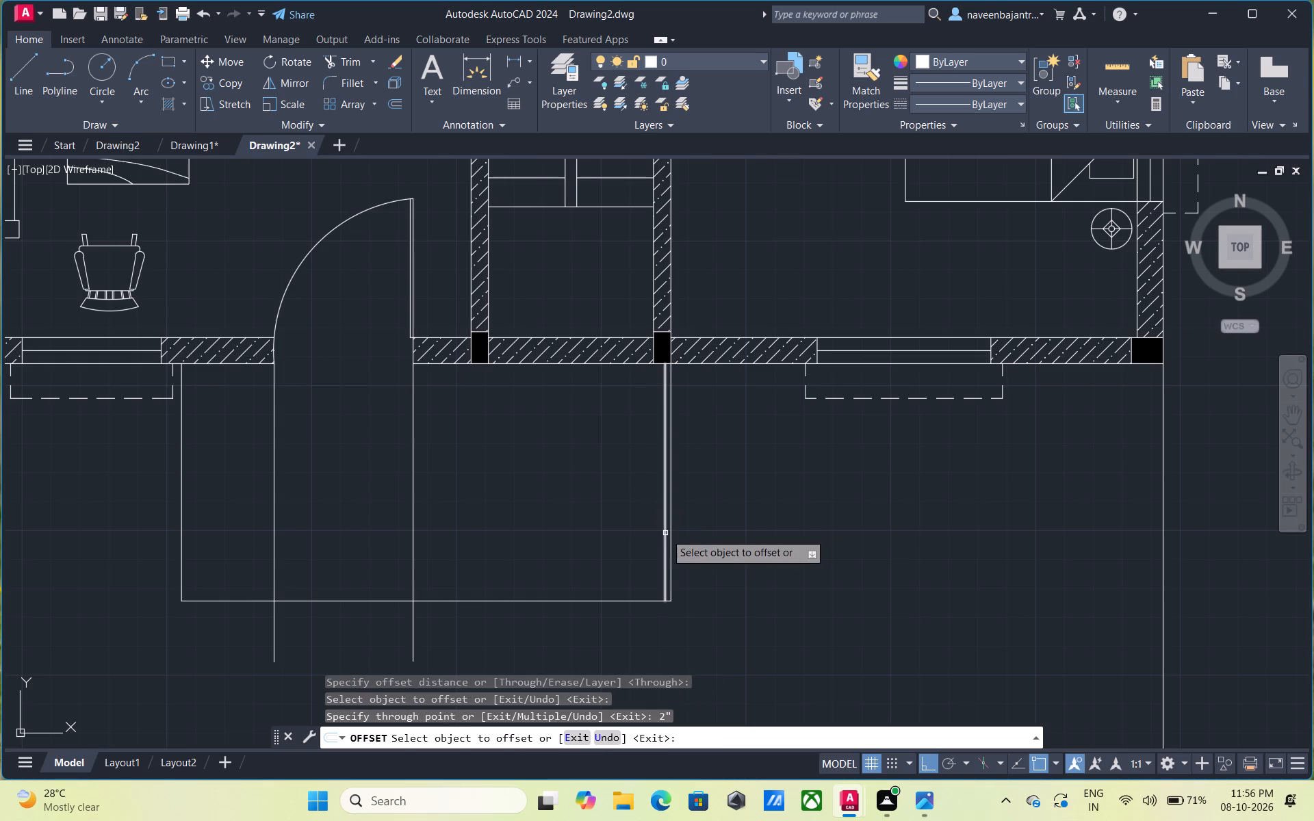
click(601, 601)
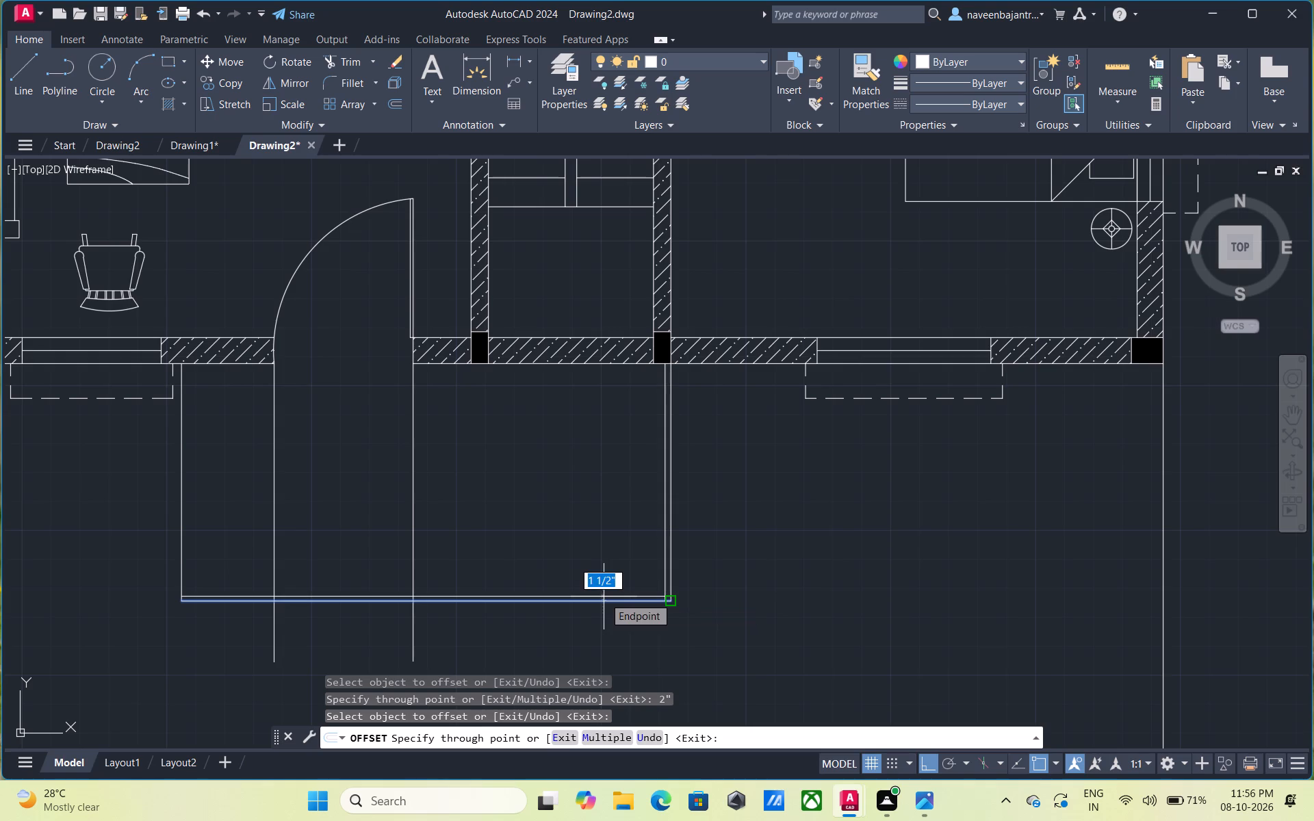
text(2")
key(Return)
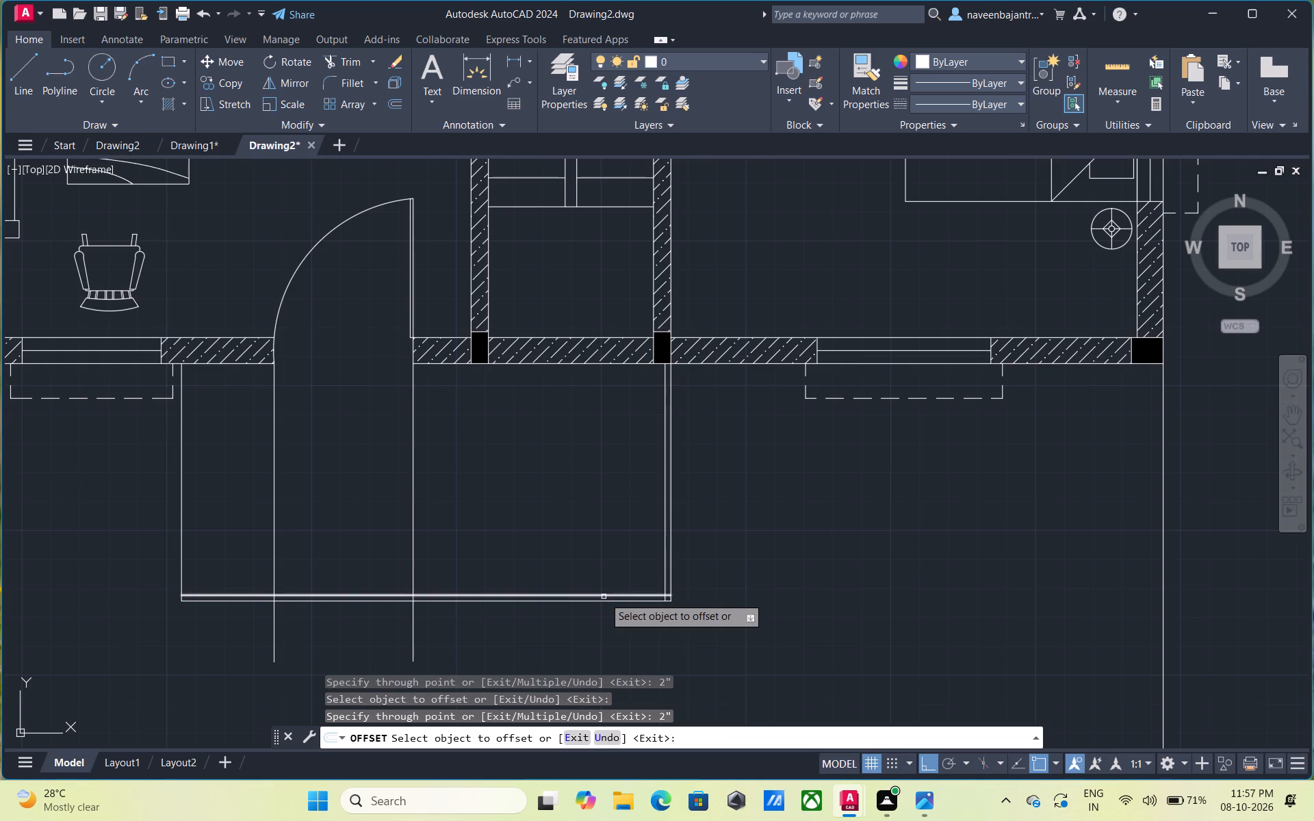
click(182, 520)
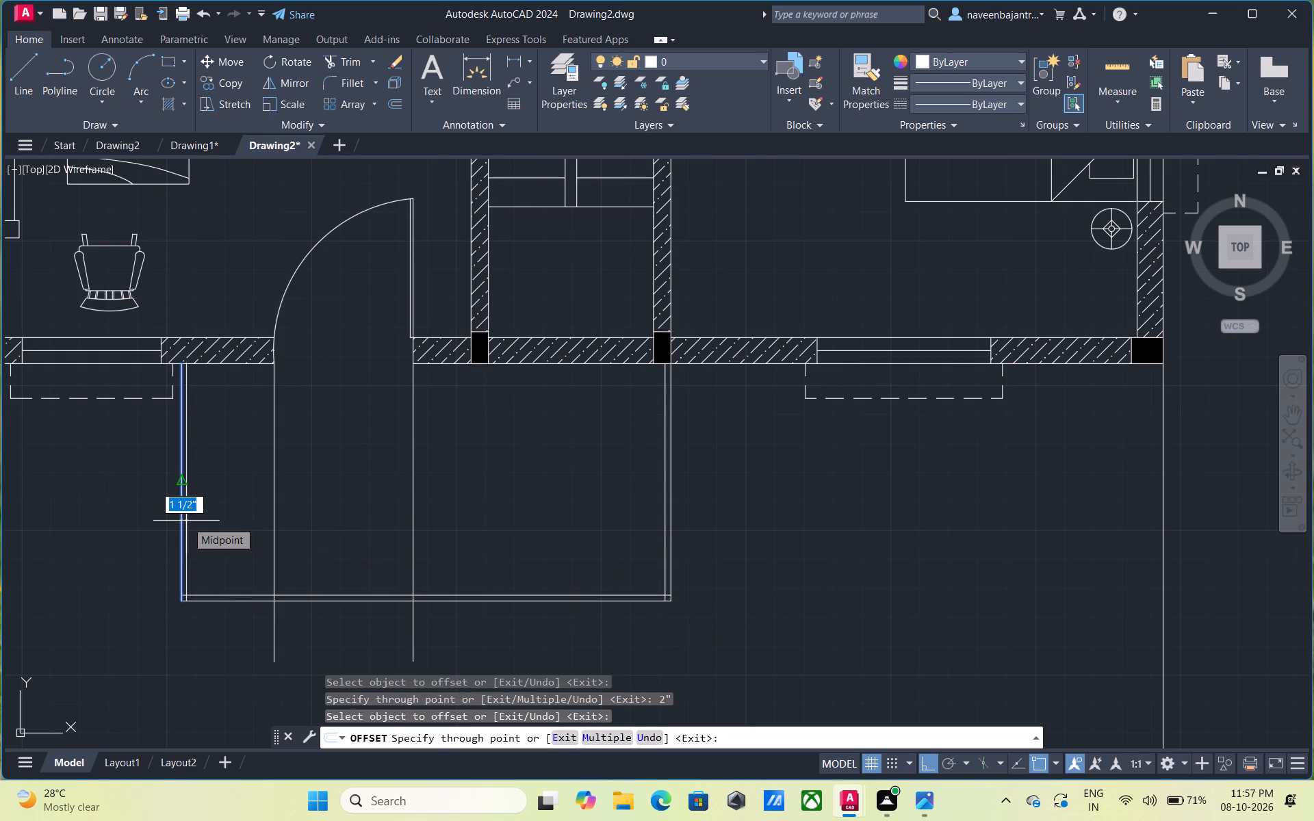
text(2")
key(Return)
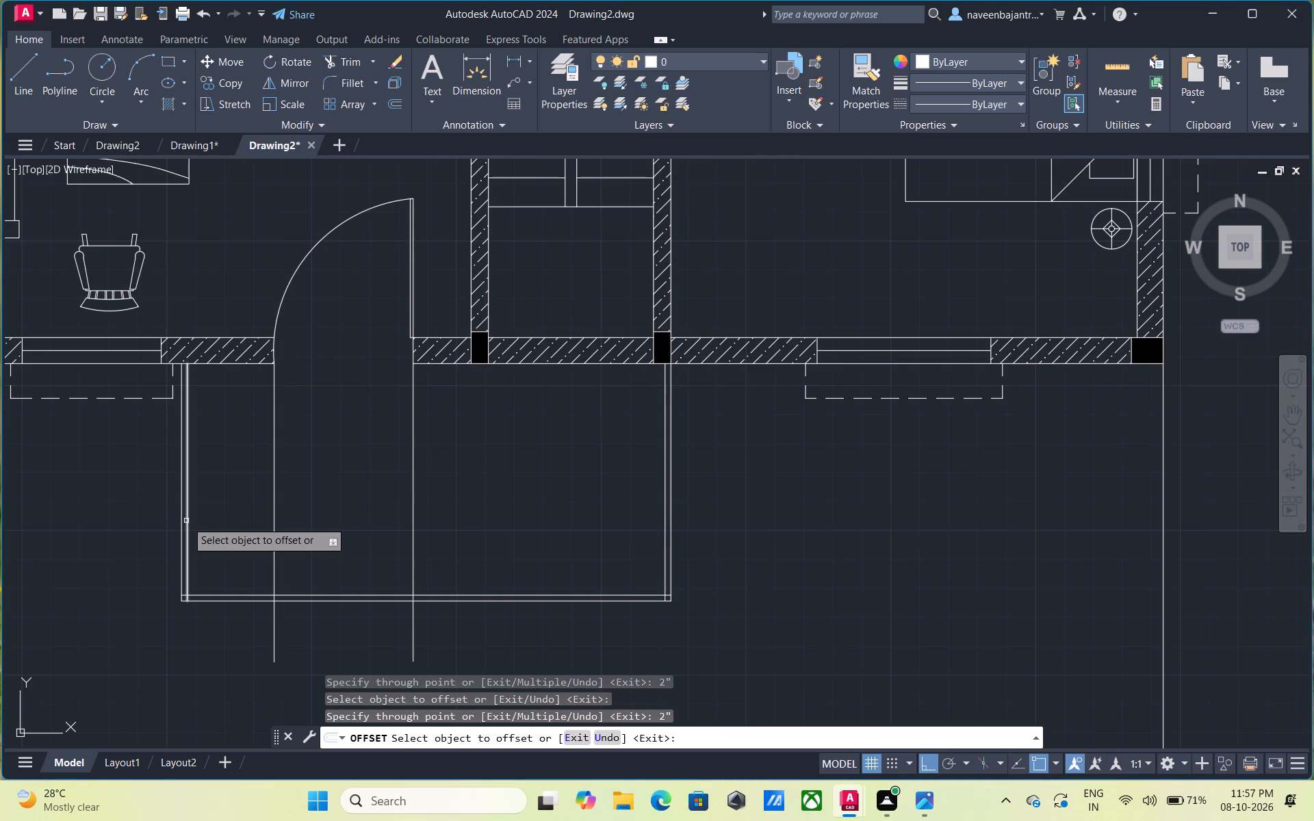
key(Escape)
Trim the overlapping inner line ends at the porch's southwest corner.
text(tr)
key(space)
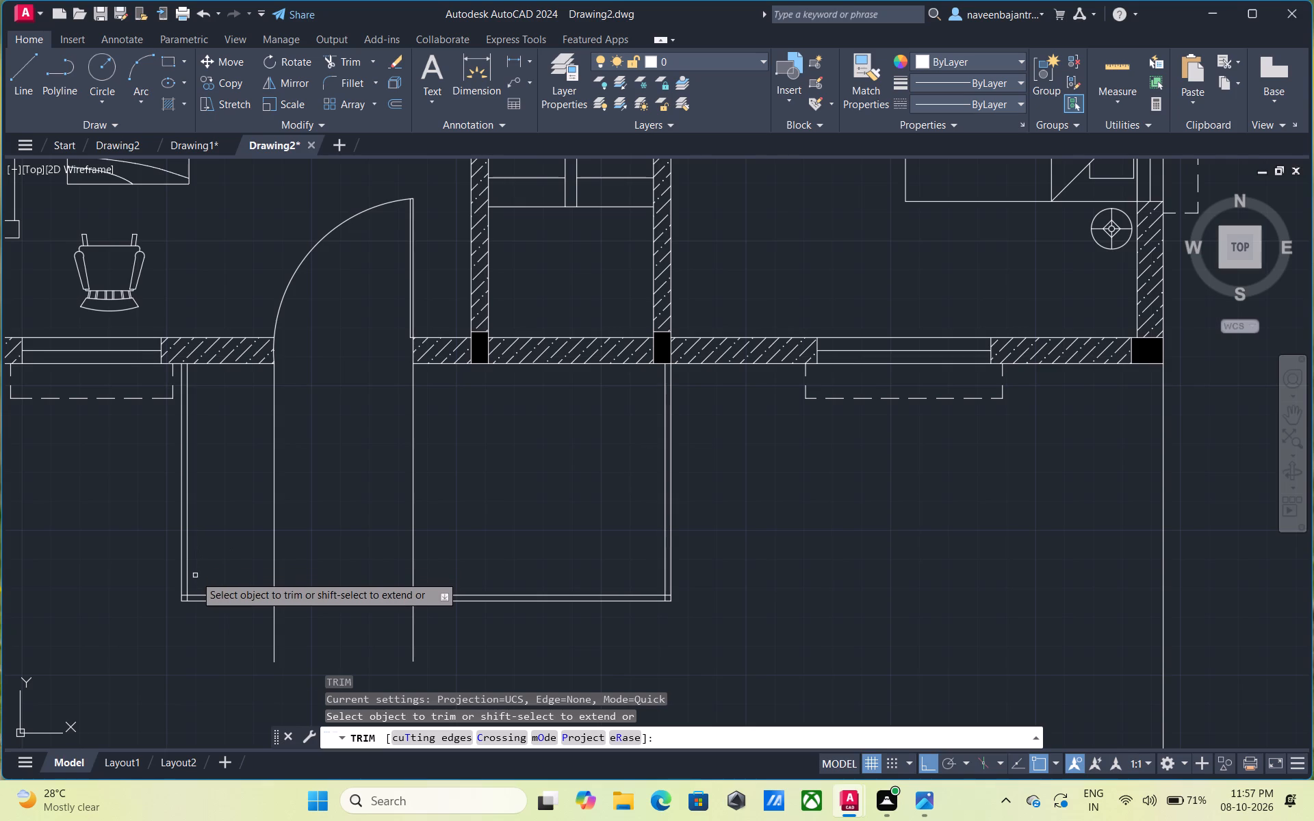
scroll(195, 575, up, 3)
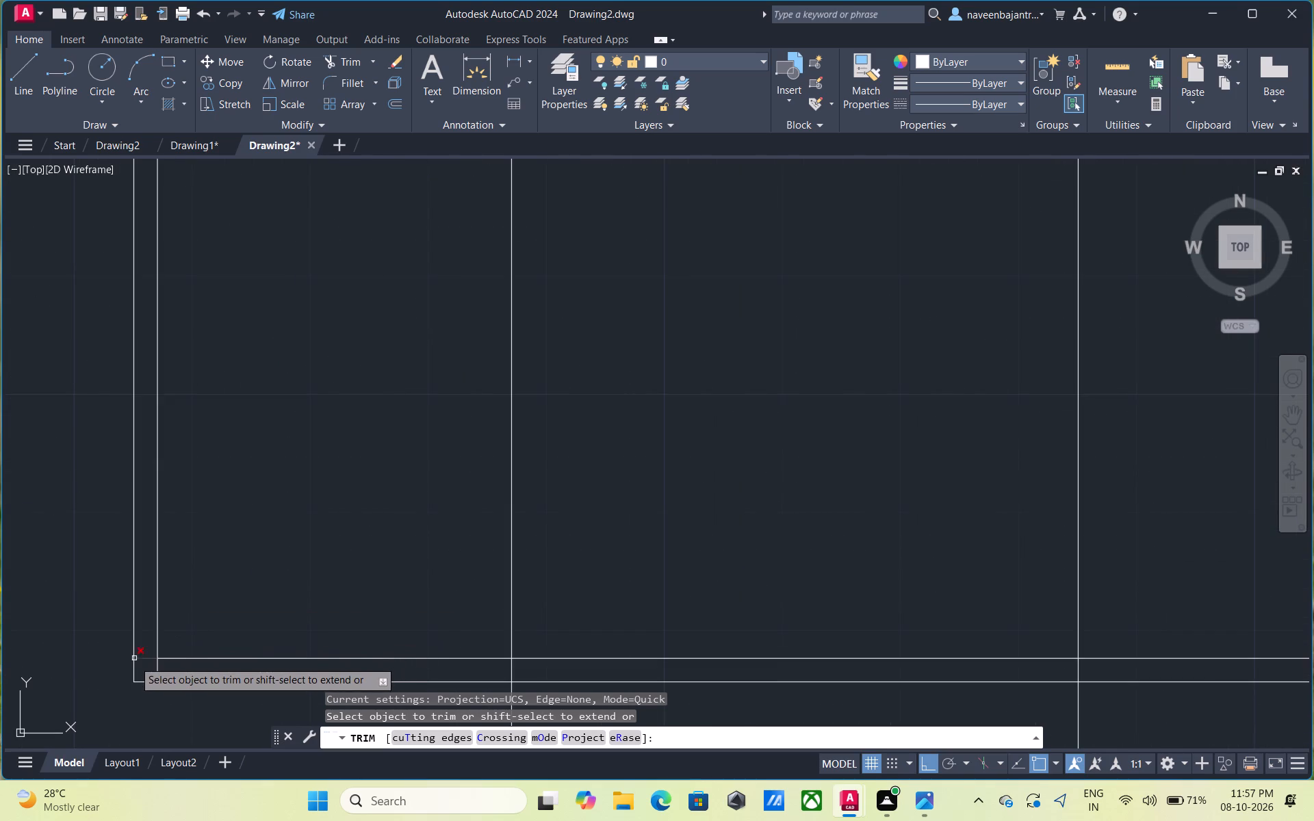
click(144, 657)
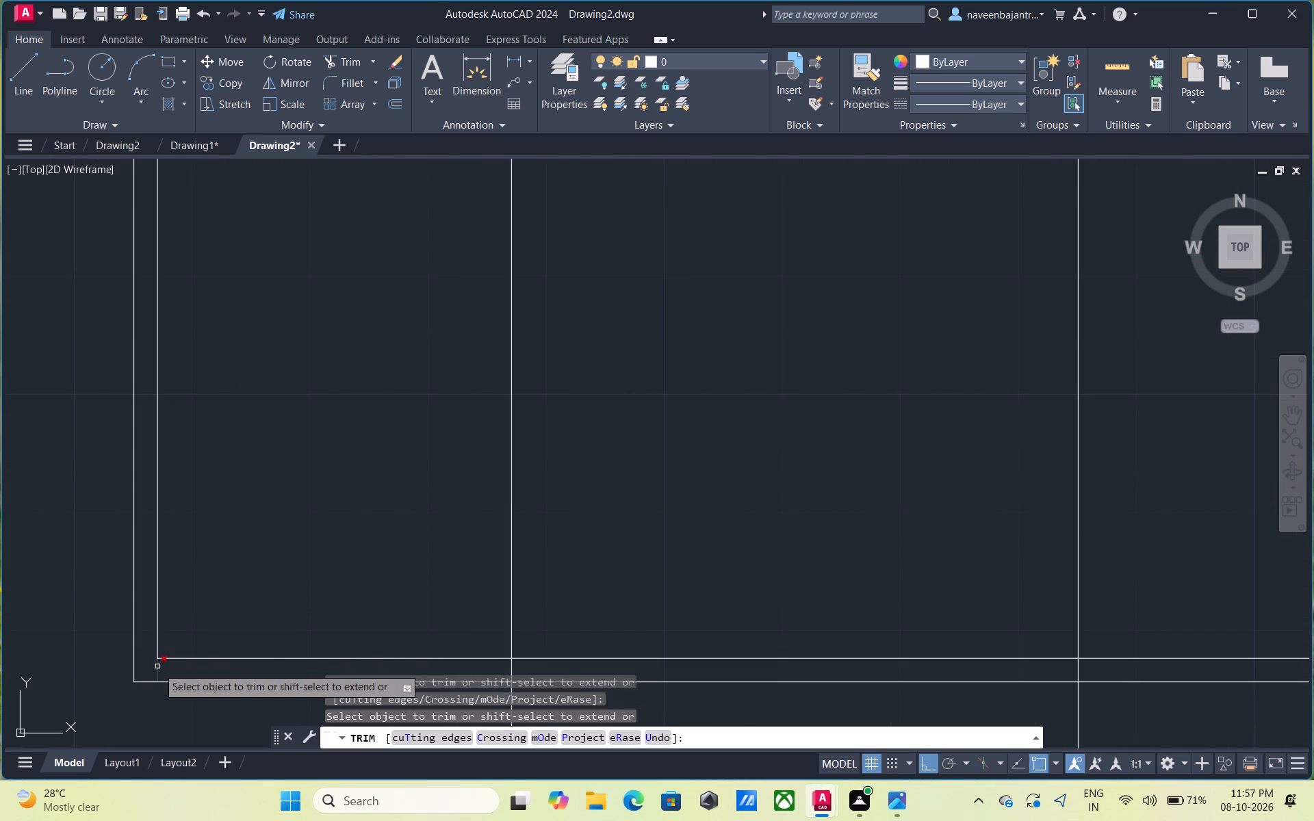
click(157, 667)
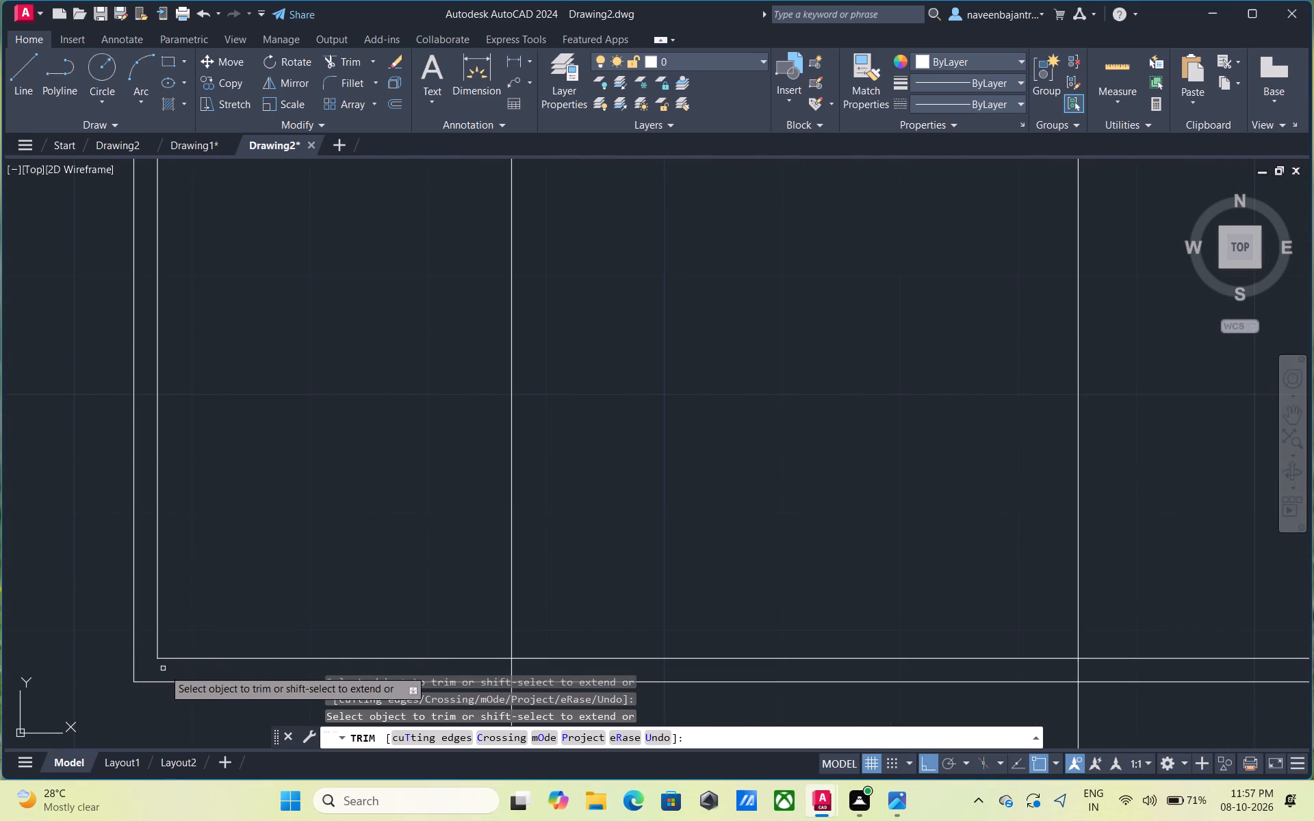
Trim both porch front lines between the door guide lines to open the entrance, and remove the guide lines outside the double edge.
scroll(171, 675, down, 2)
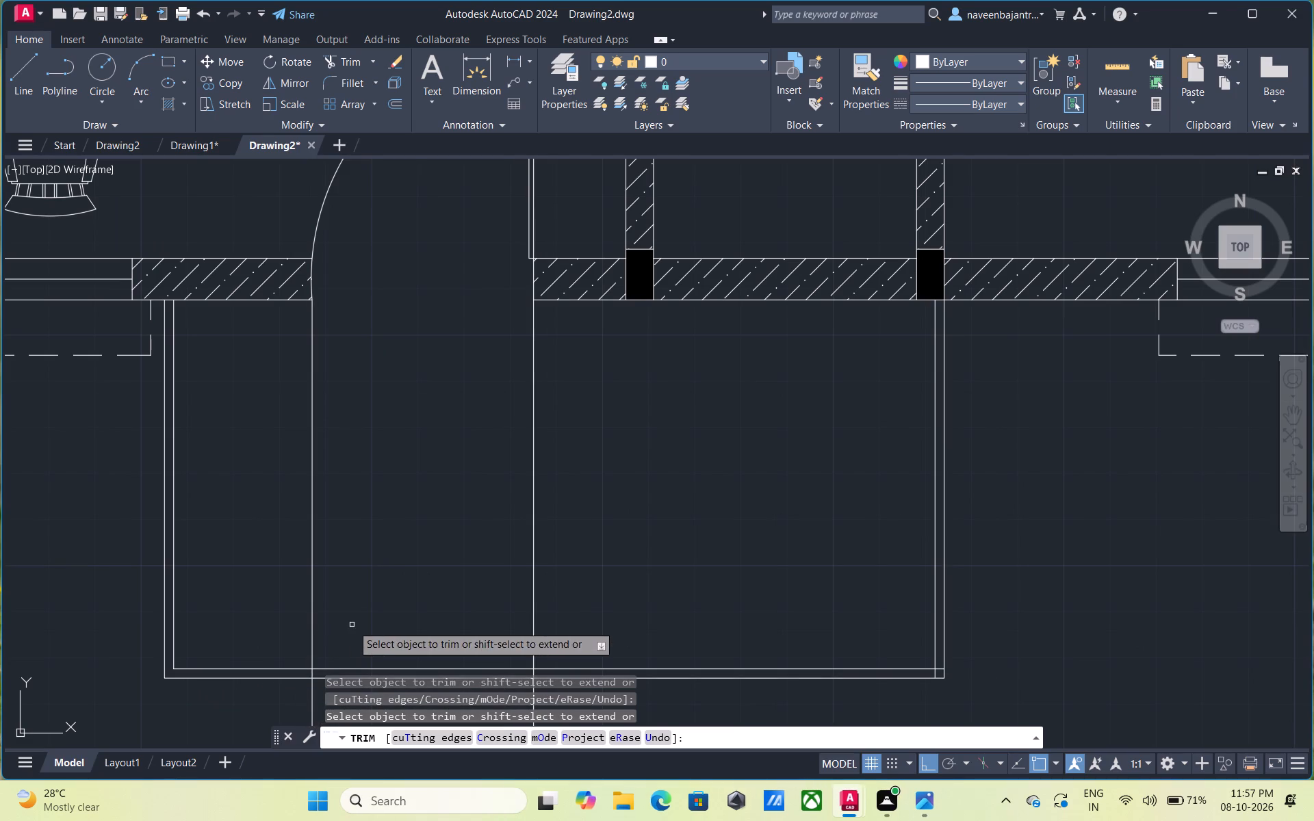
middle_drag(352, 625, 363, 497)
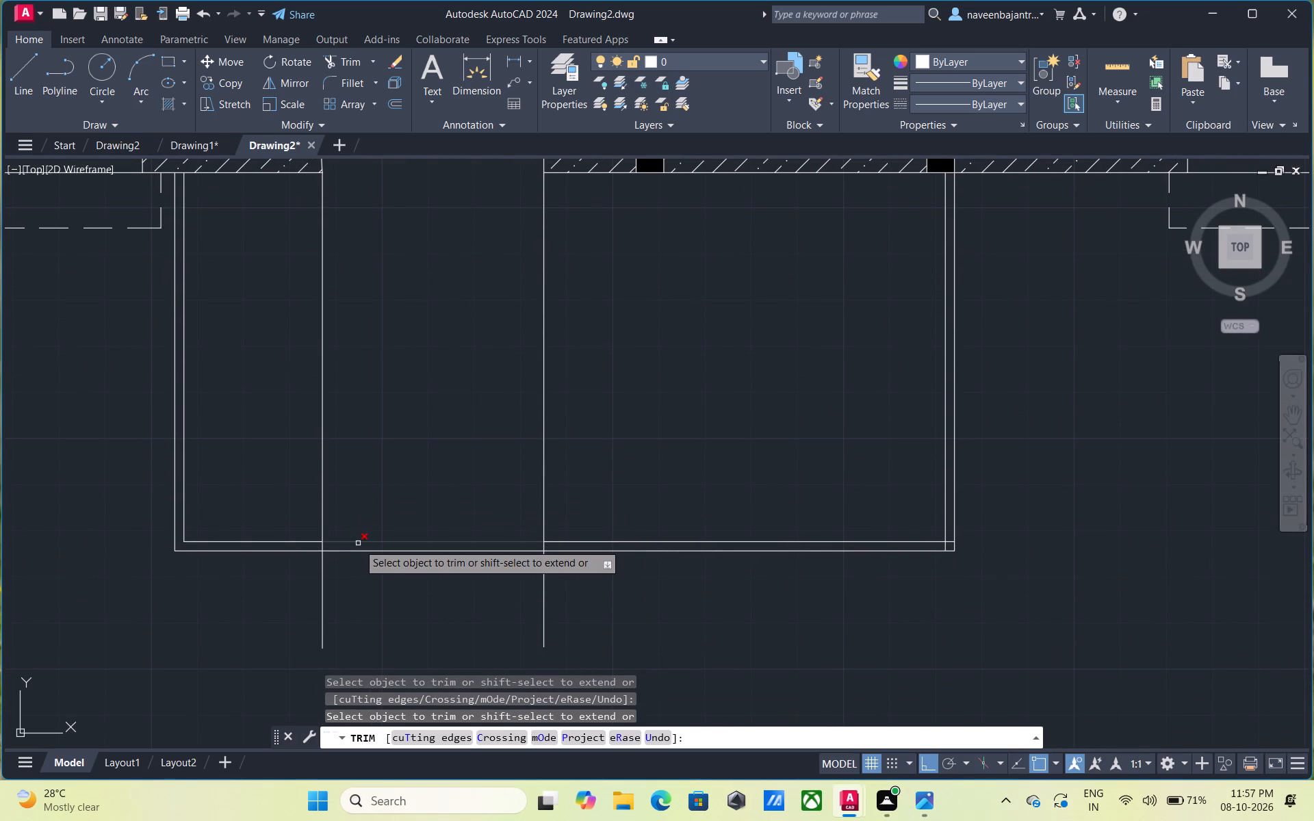
click(358, 543)
click(358, 549)
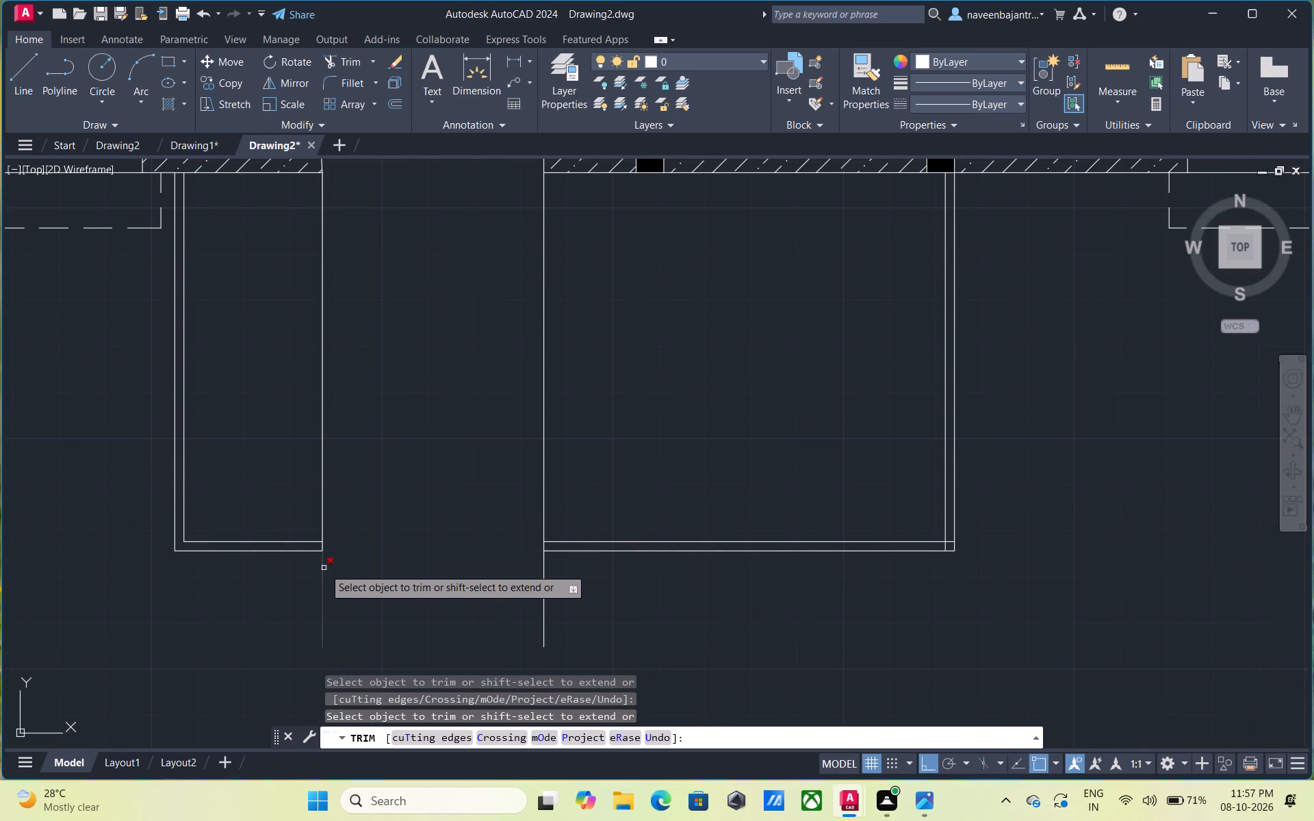
click(324, 568)
click(543, 586)
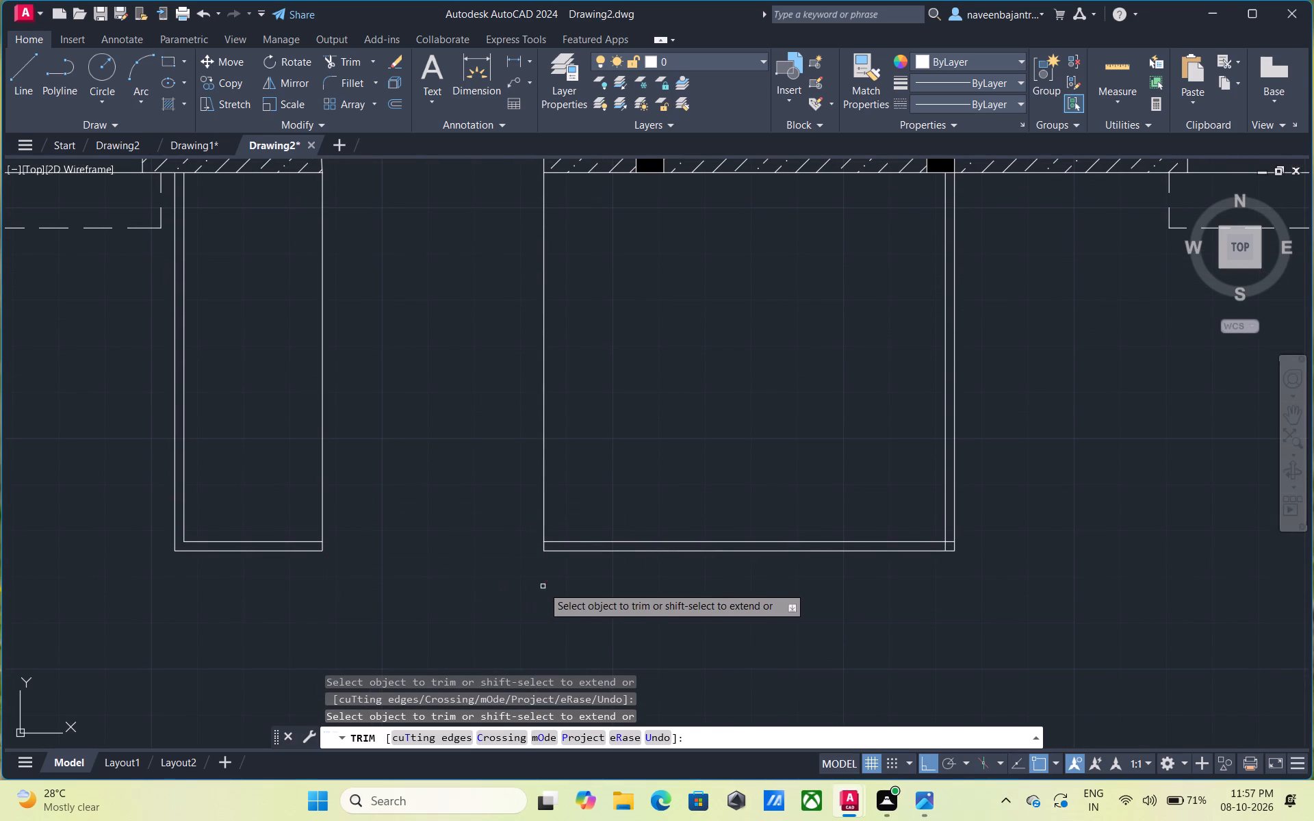
click(541, 491)
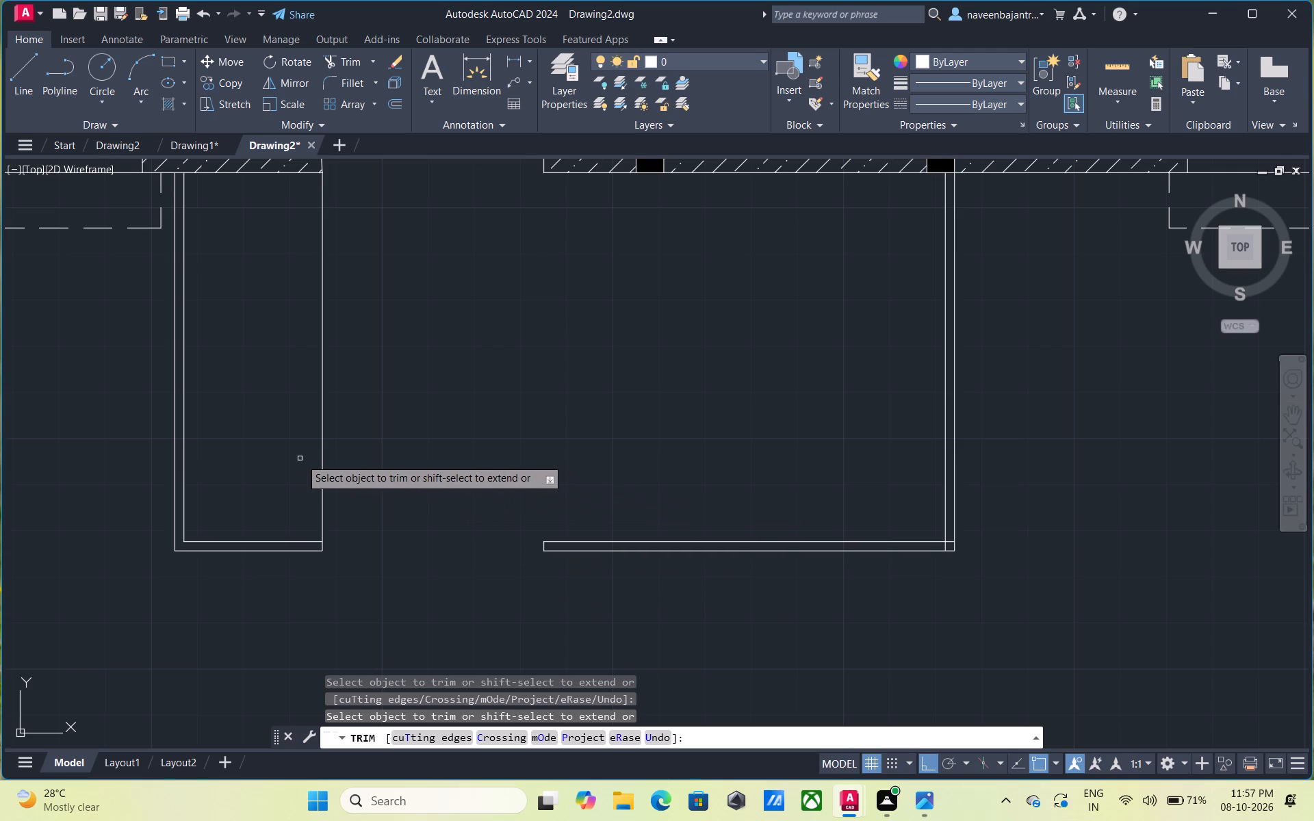
click(324, 458)
Trim the overlapping inner line ends at the porch's southeast corner and finish trimming.
scroll(324, 458, down, 2)
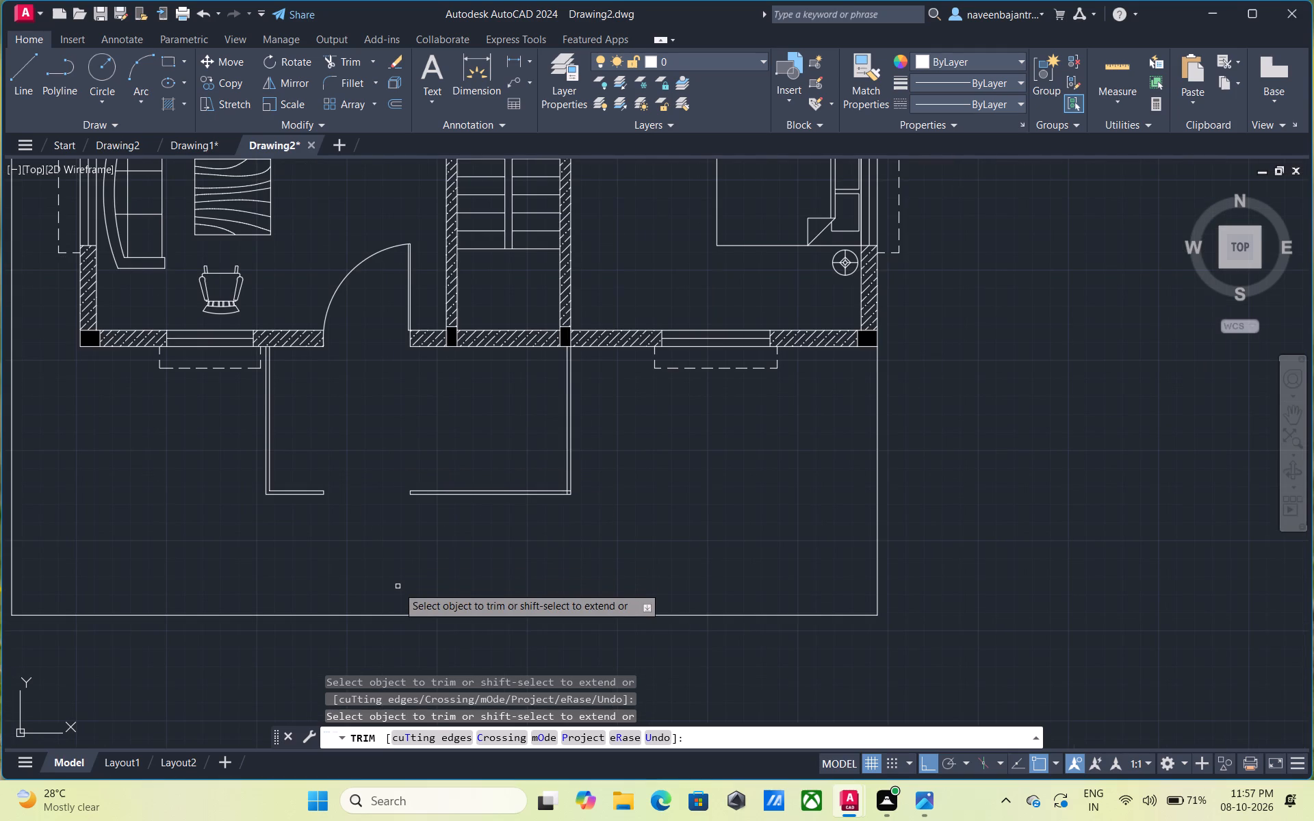
scroll(569, 501, up, 2)
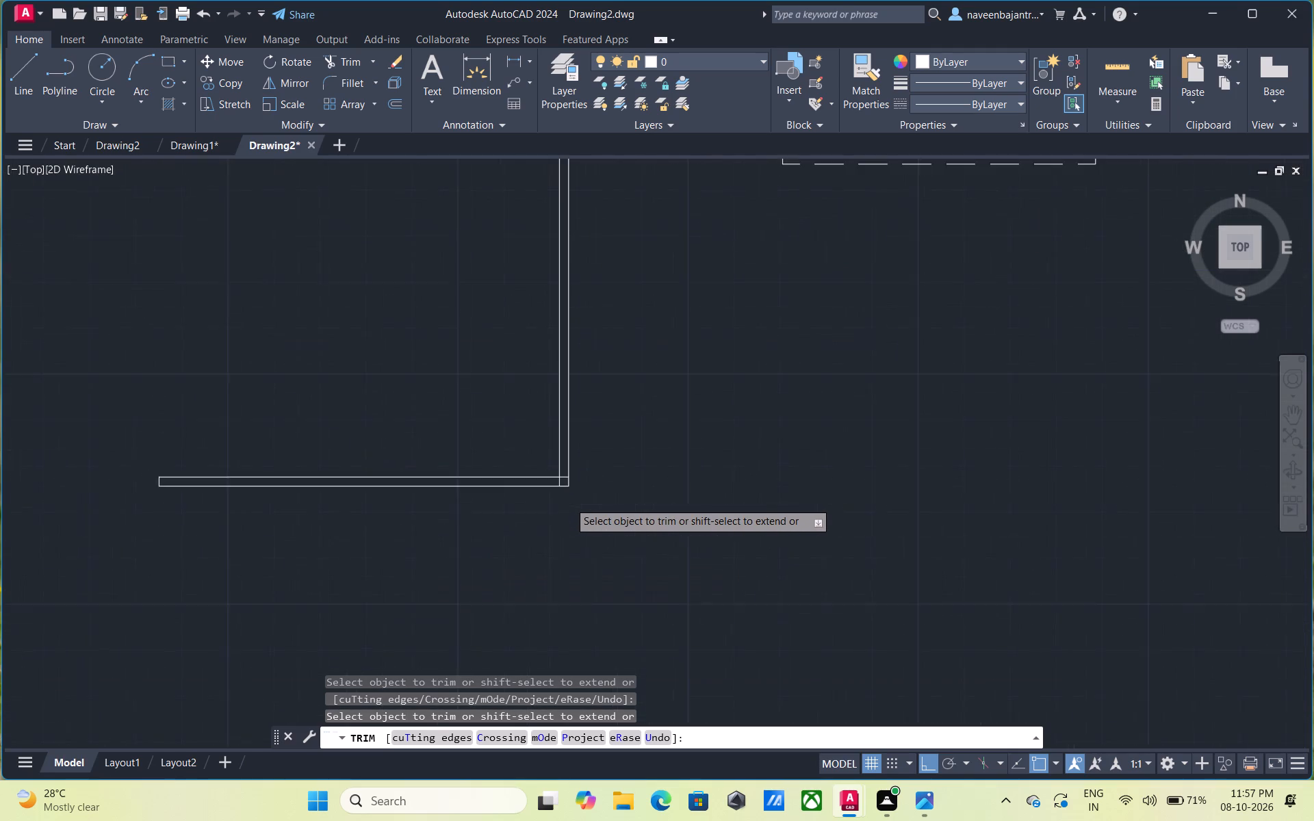
scroll(569, 501, up, 2)
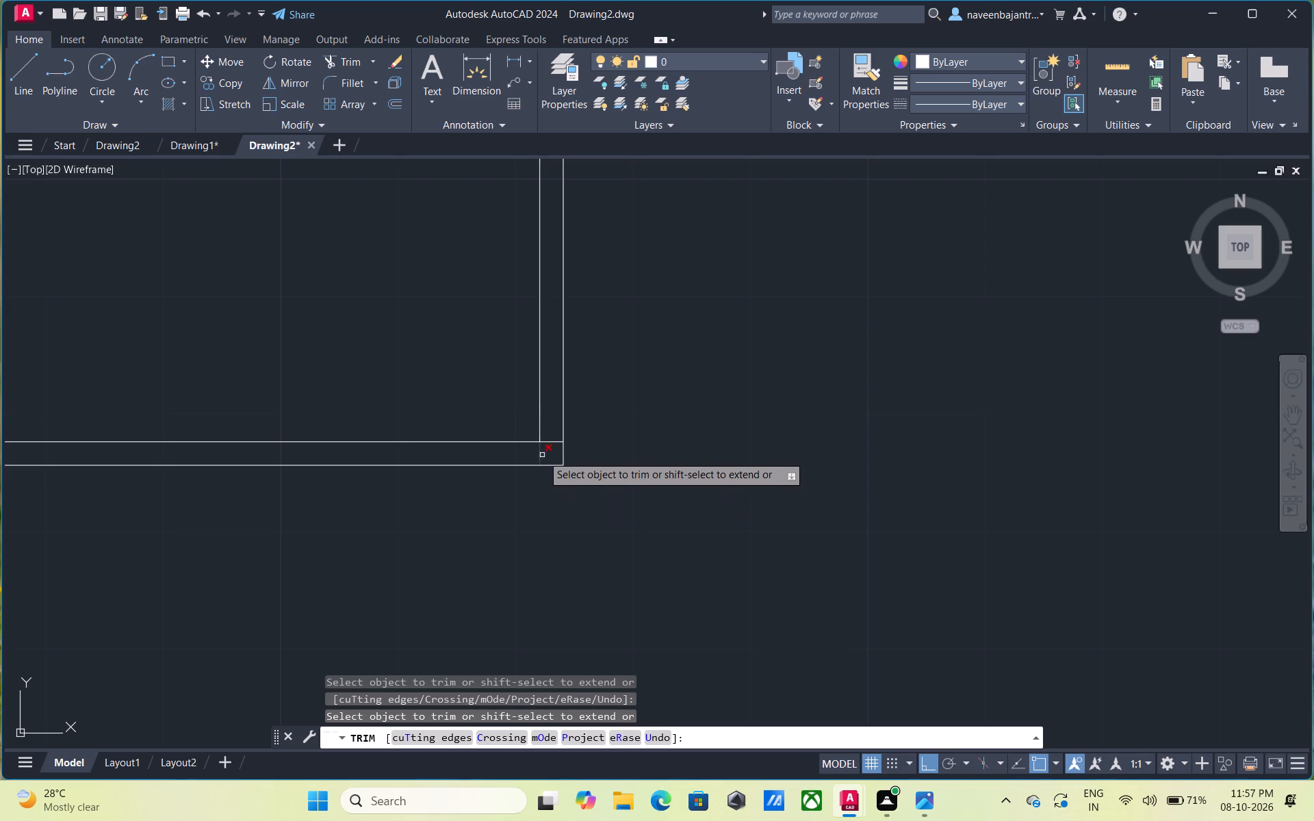
click(542, 455)
click(552, 443)
scroll(552, 447, down, 1)
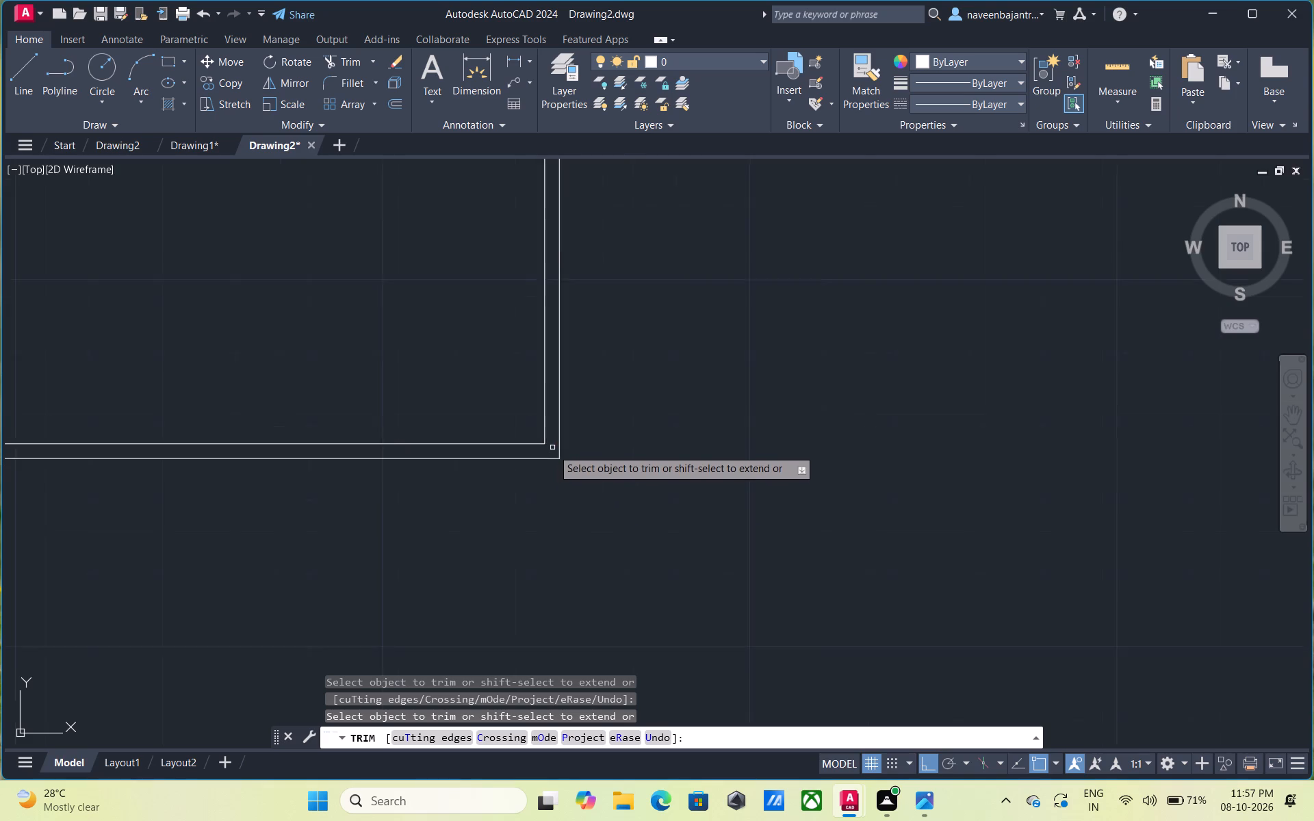
scroll(552, 449, down, 3)
middle_drag(472, 419, 475, 419)
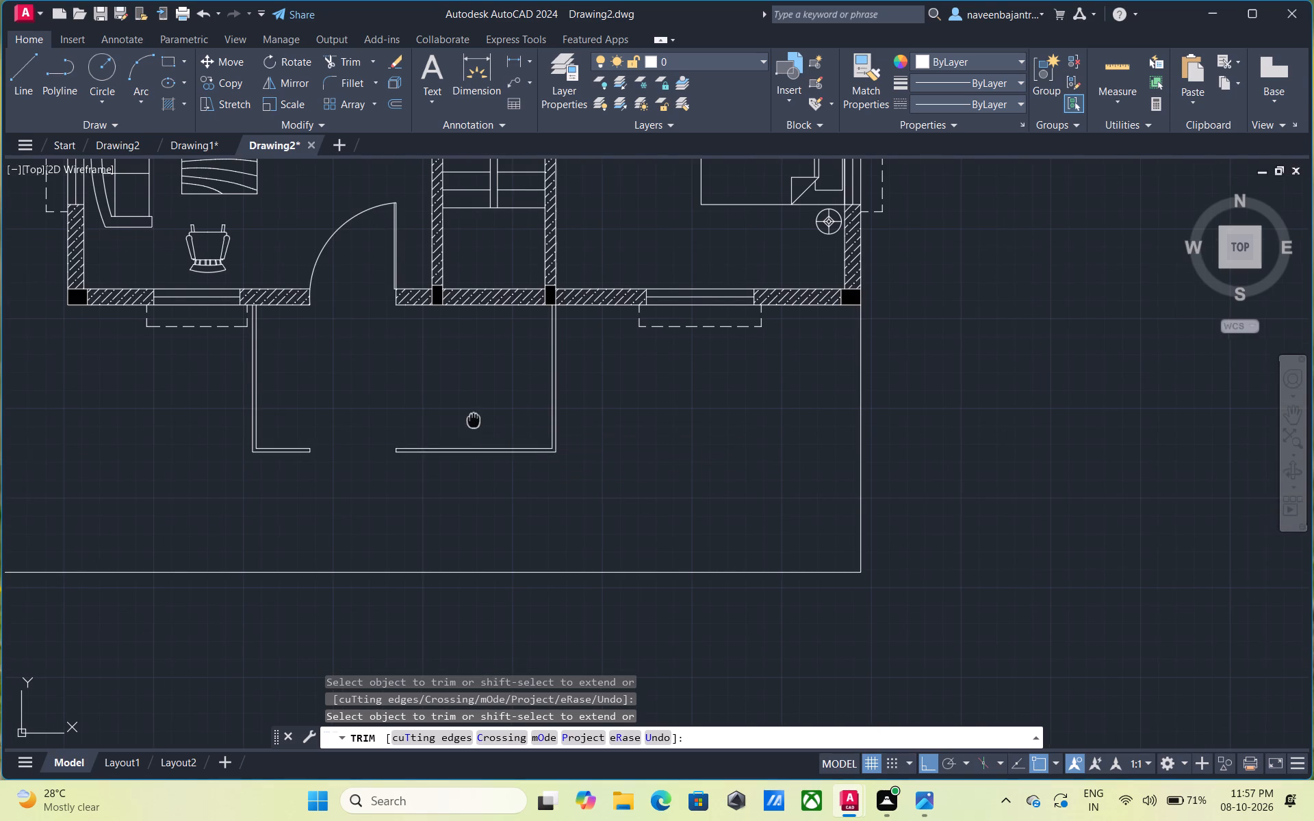
middle_drag(475, 419, 517, 460)
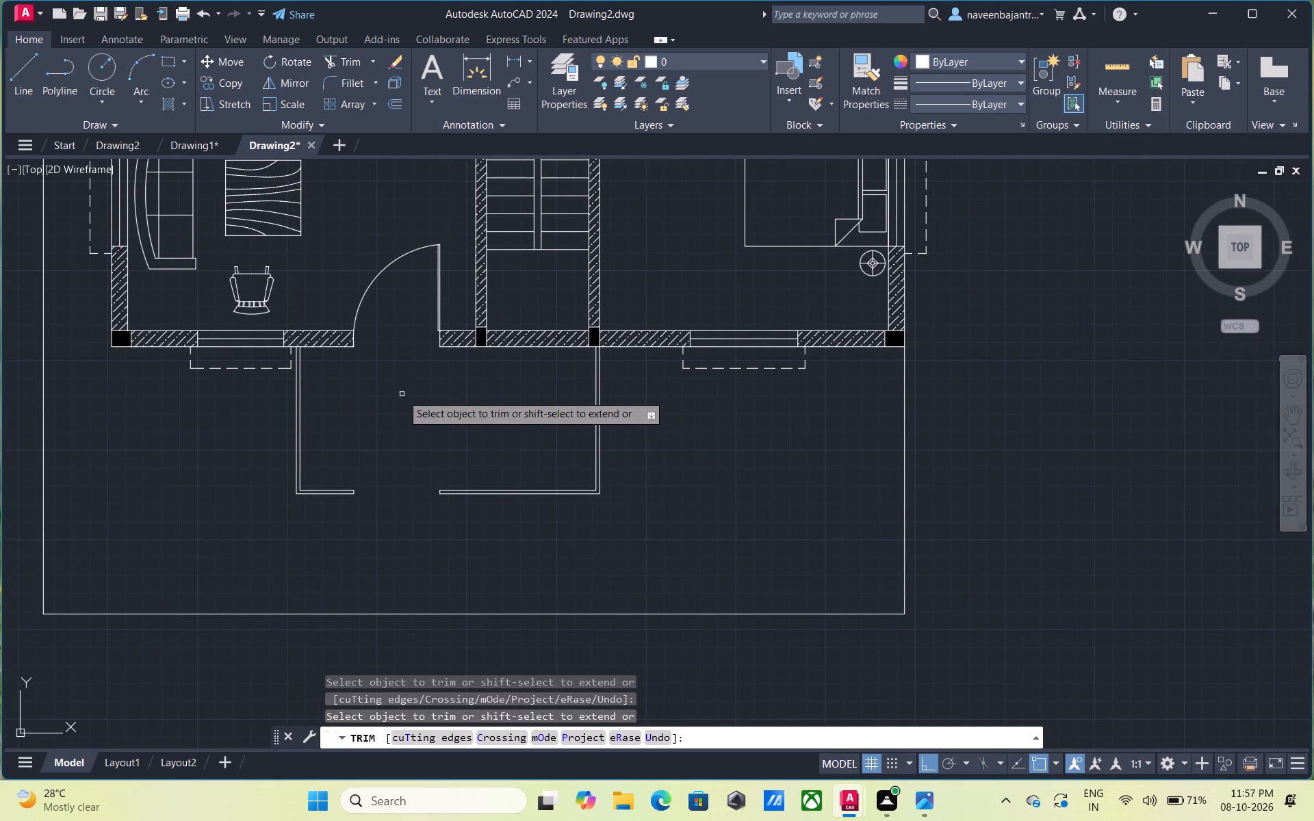
key(Escape)
Hatch both segments of the porch's double-line edge with the STEEL pattern, on either side of the entrance opening.
click(179, 99)
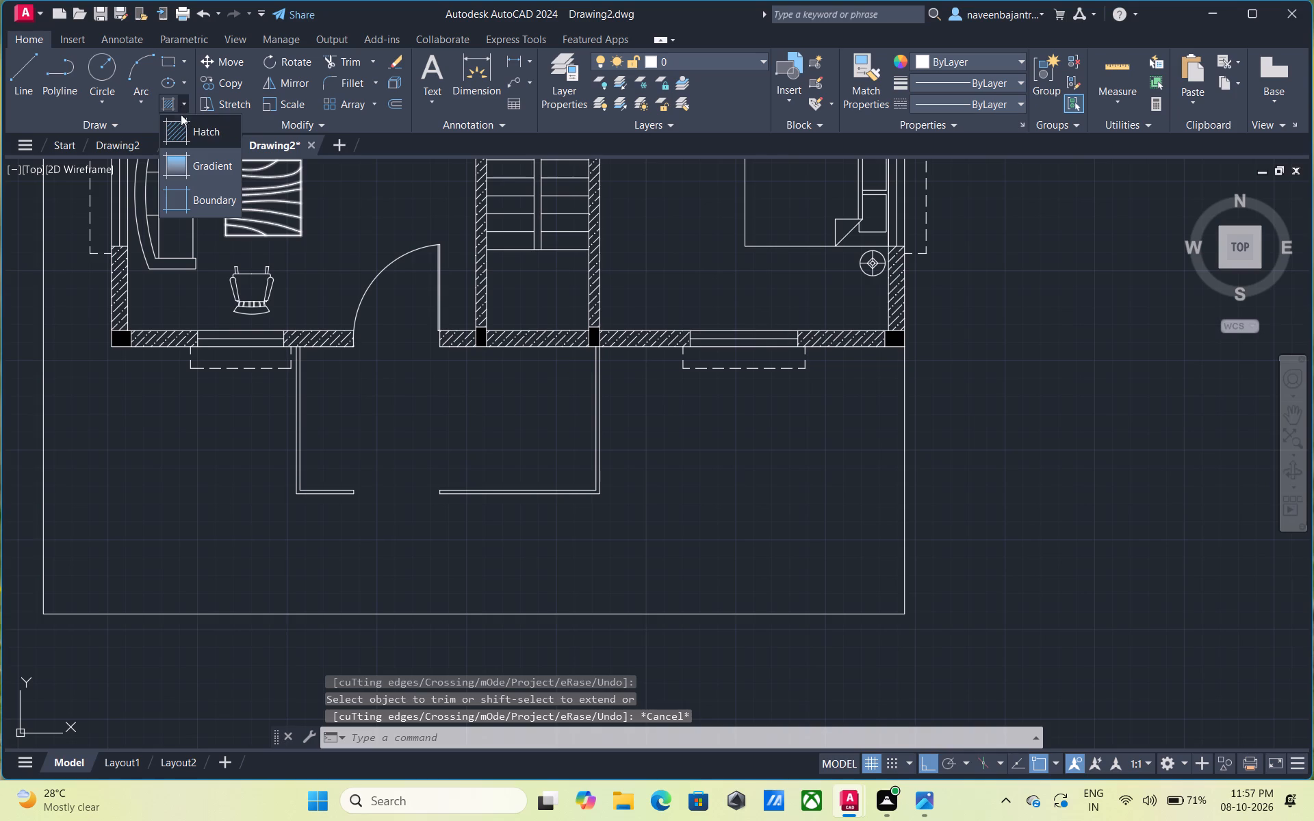
click(170, 101)
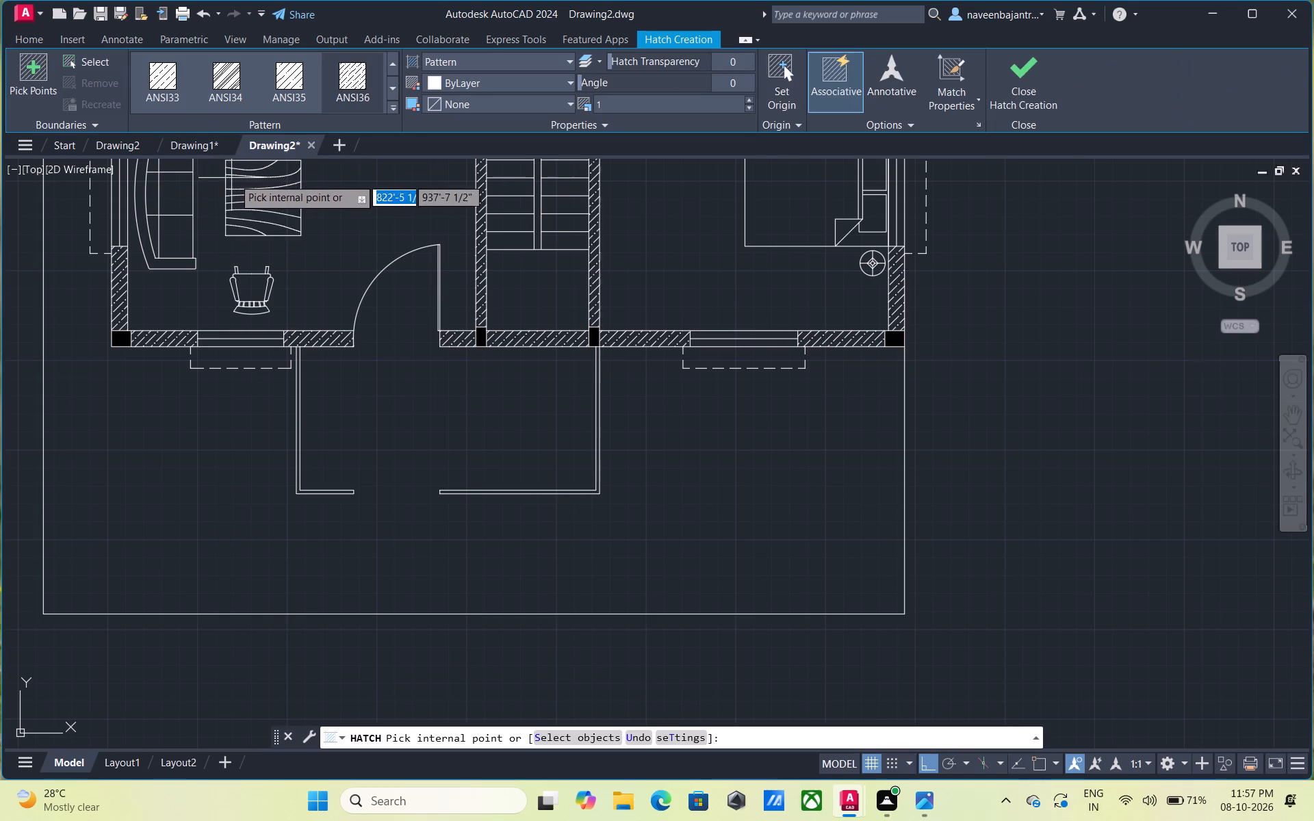
click(391, 106)
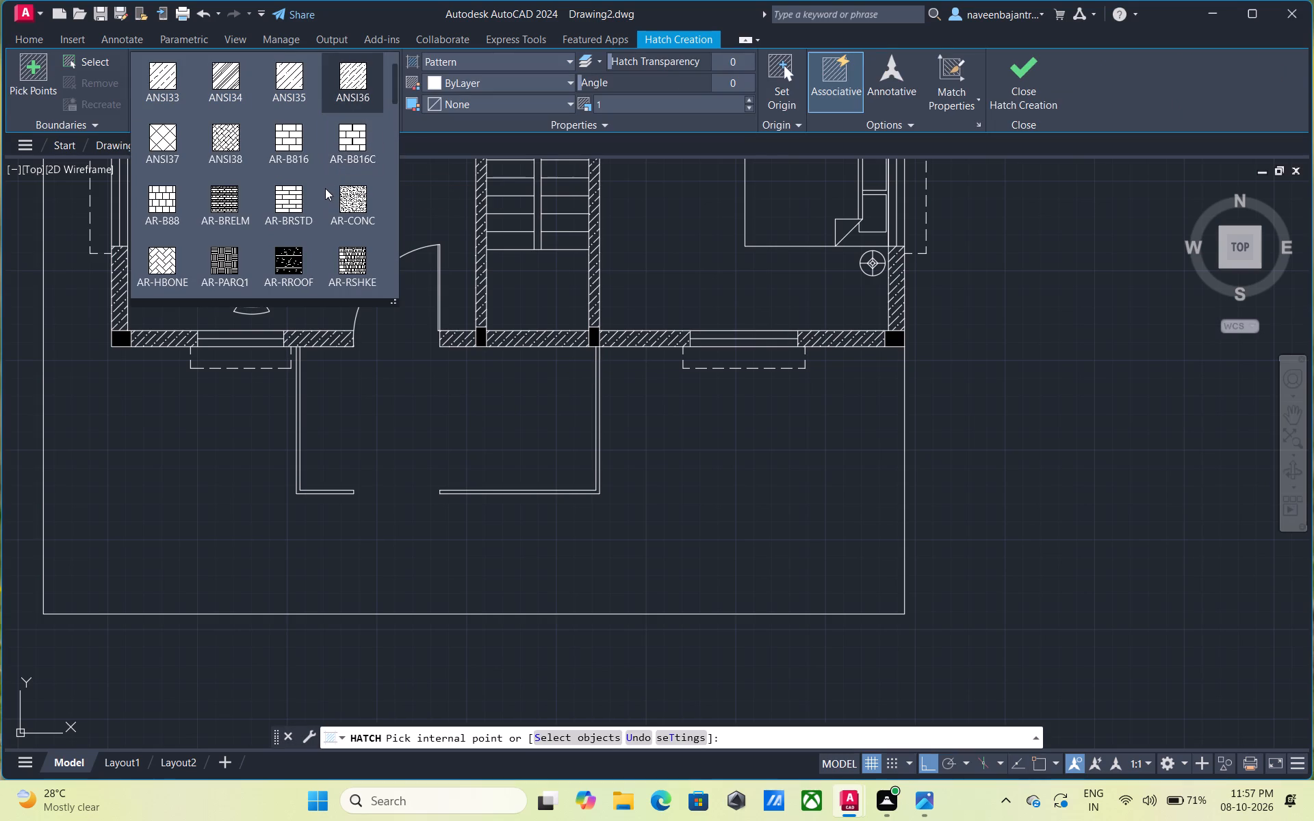
scroll(322, 191, up, 7)
scroll(322, 191, down, 4)
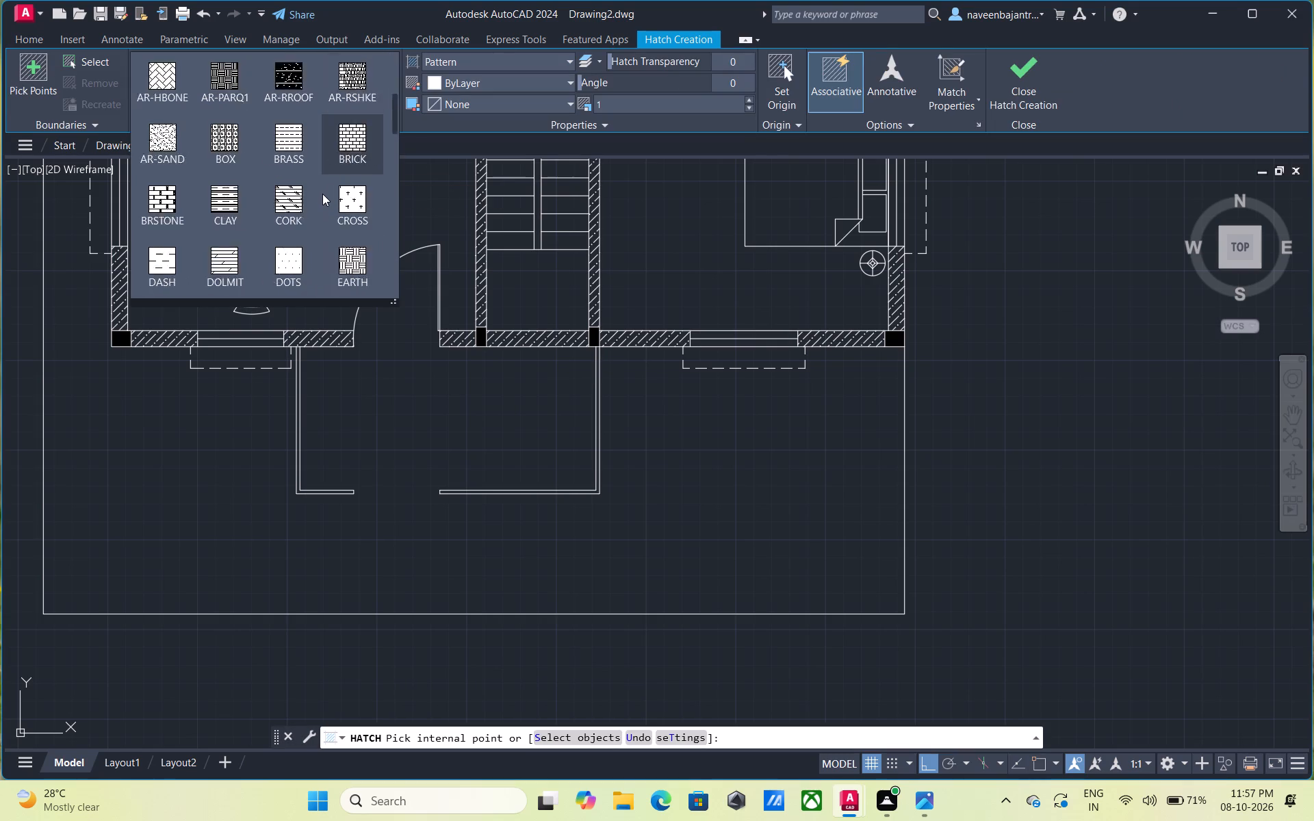
scroll(322, 194, down, 2)
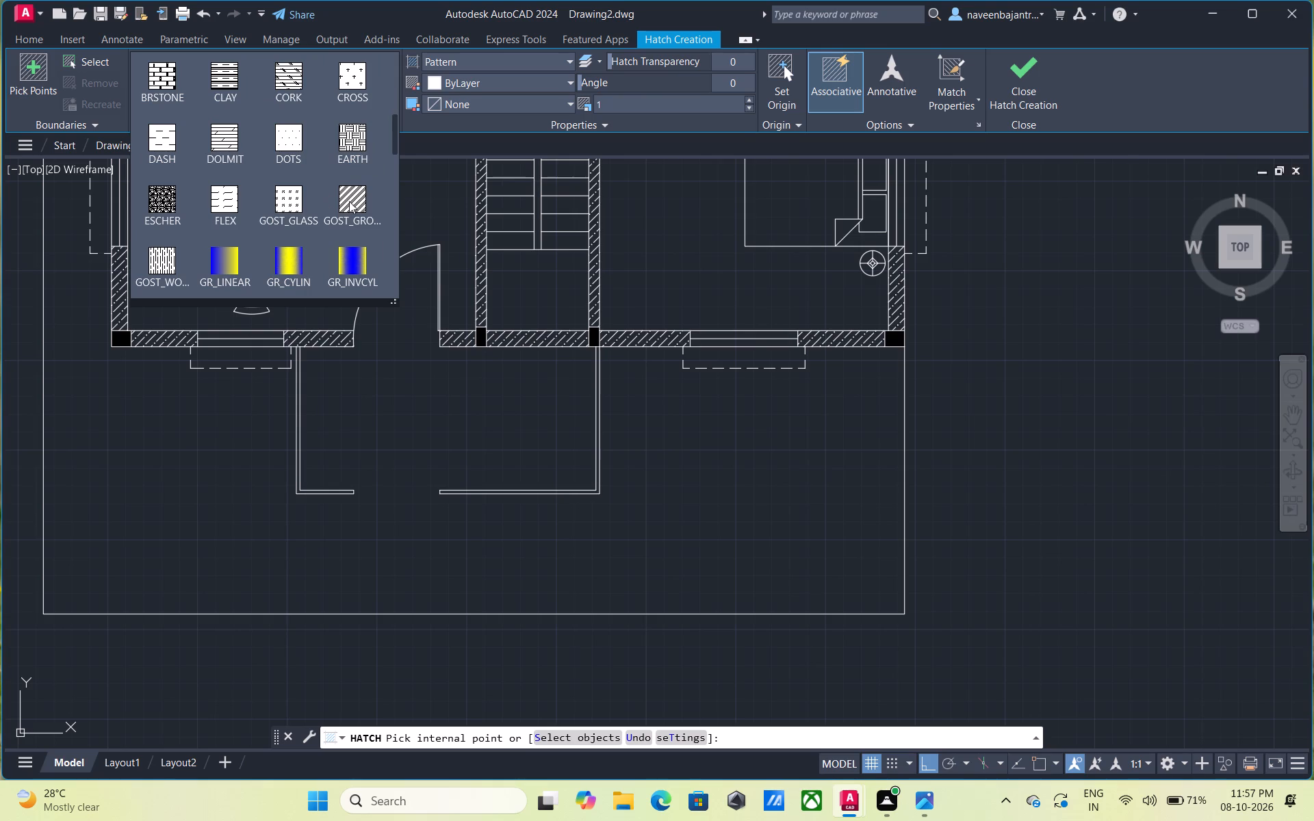
scroll(350, 201, down, 3)
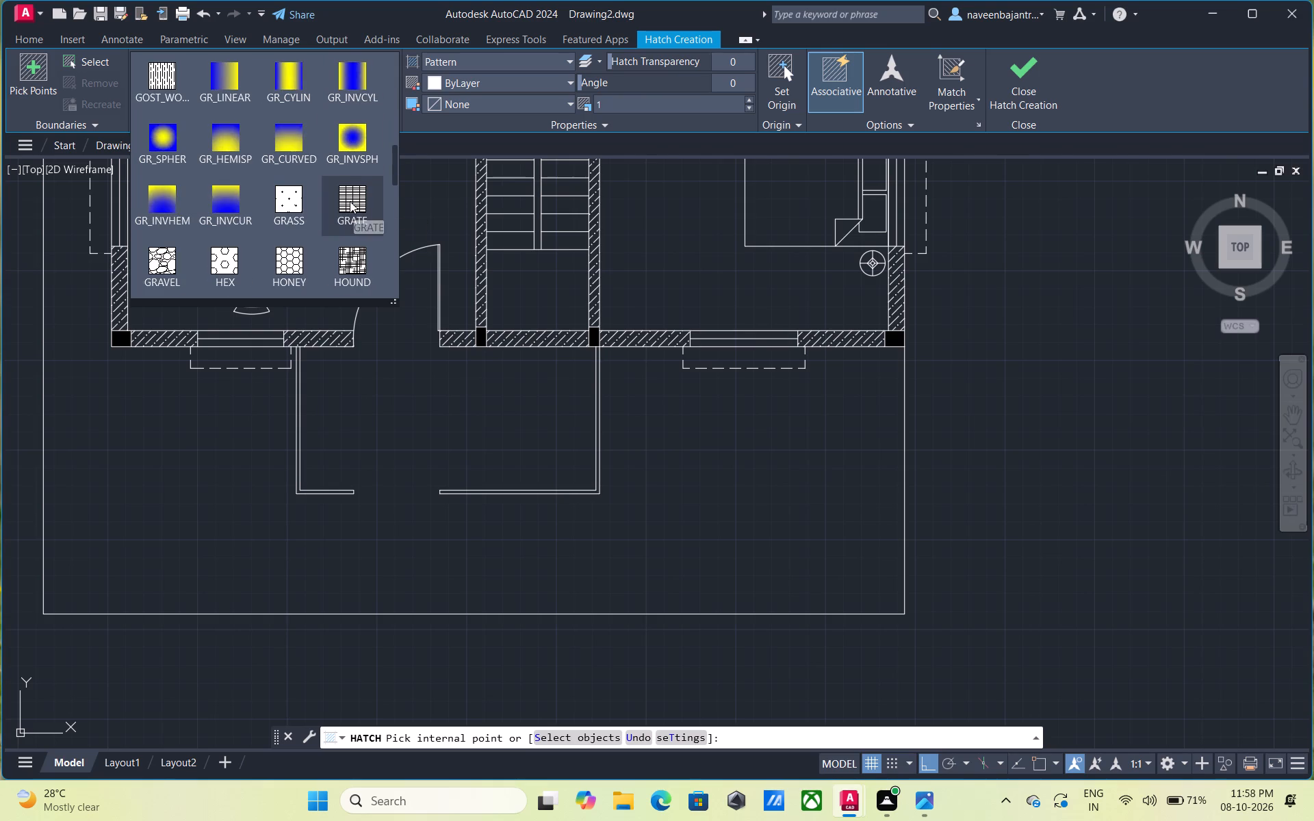
scroll(350, 201, down, 2)
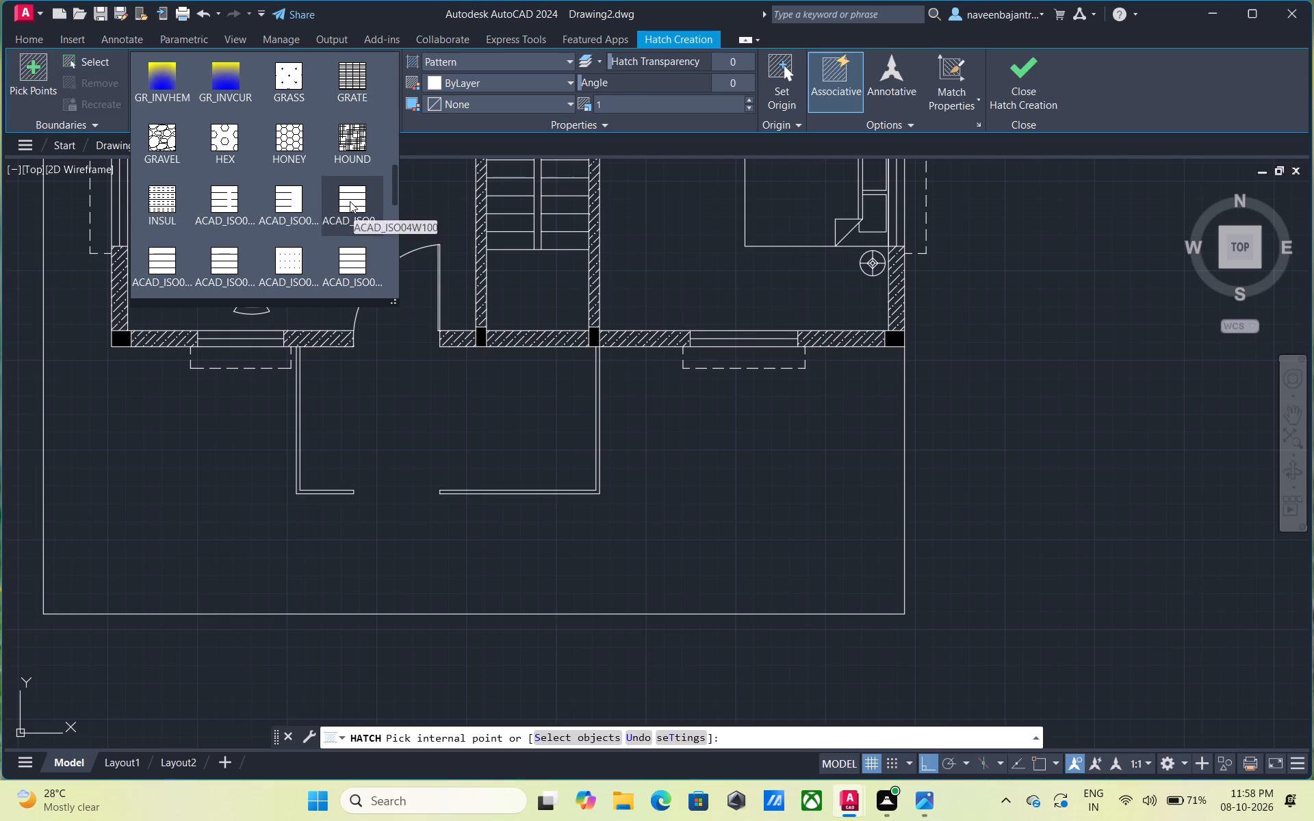
scroll(350, 201, down, 2)
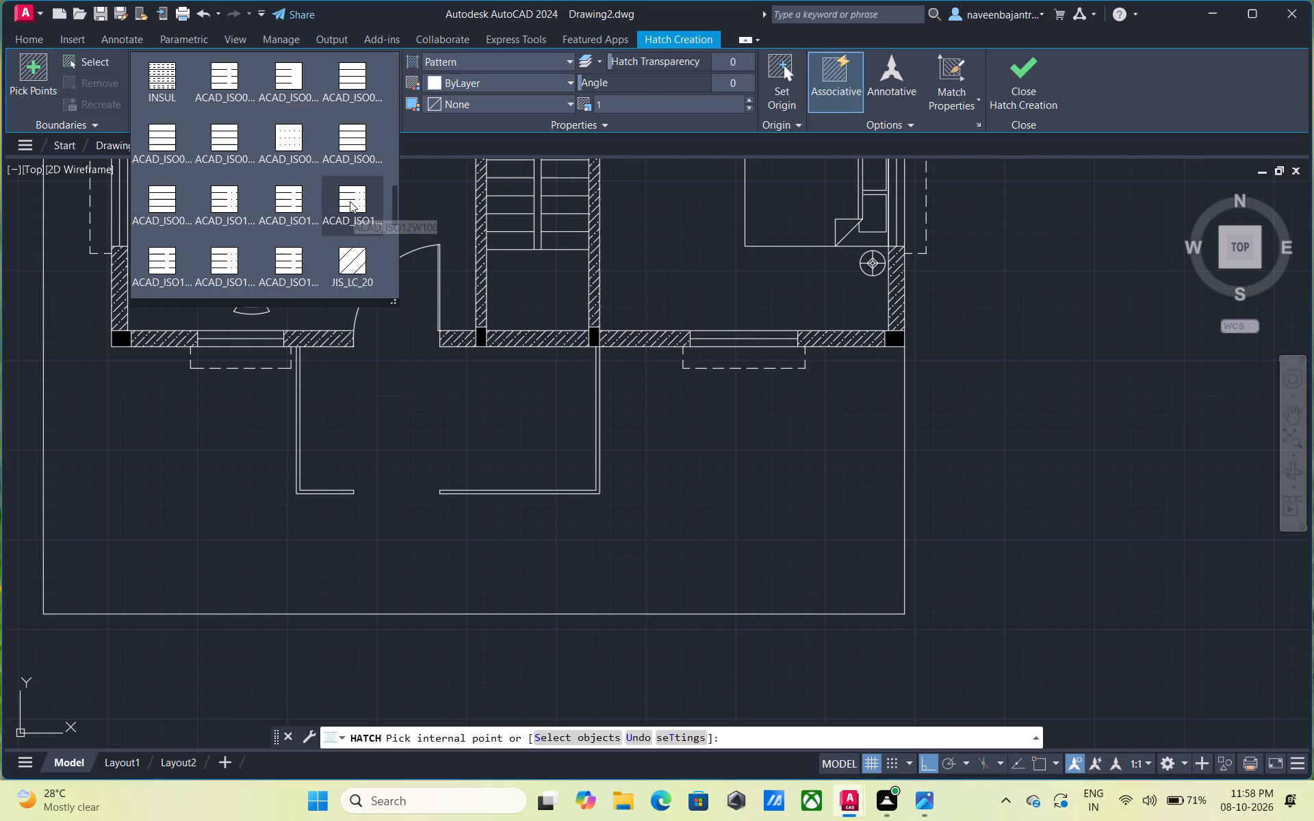
scroll(350, 201, down, 1)
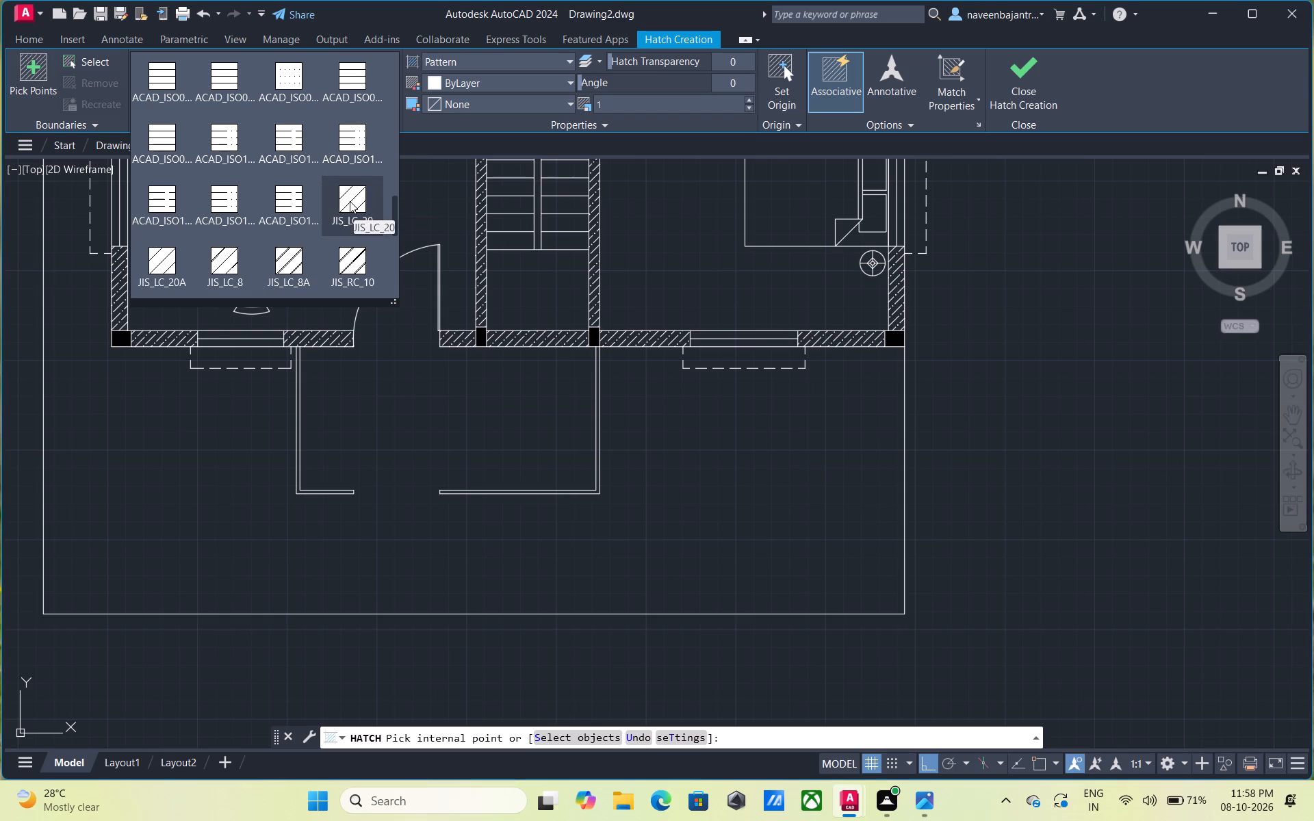
scroll(350, 201, down, 2)
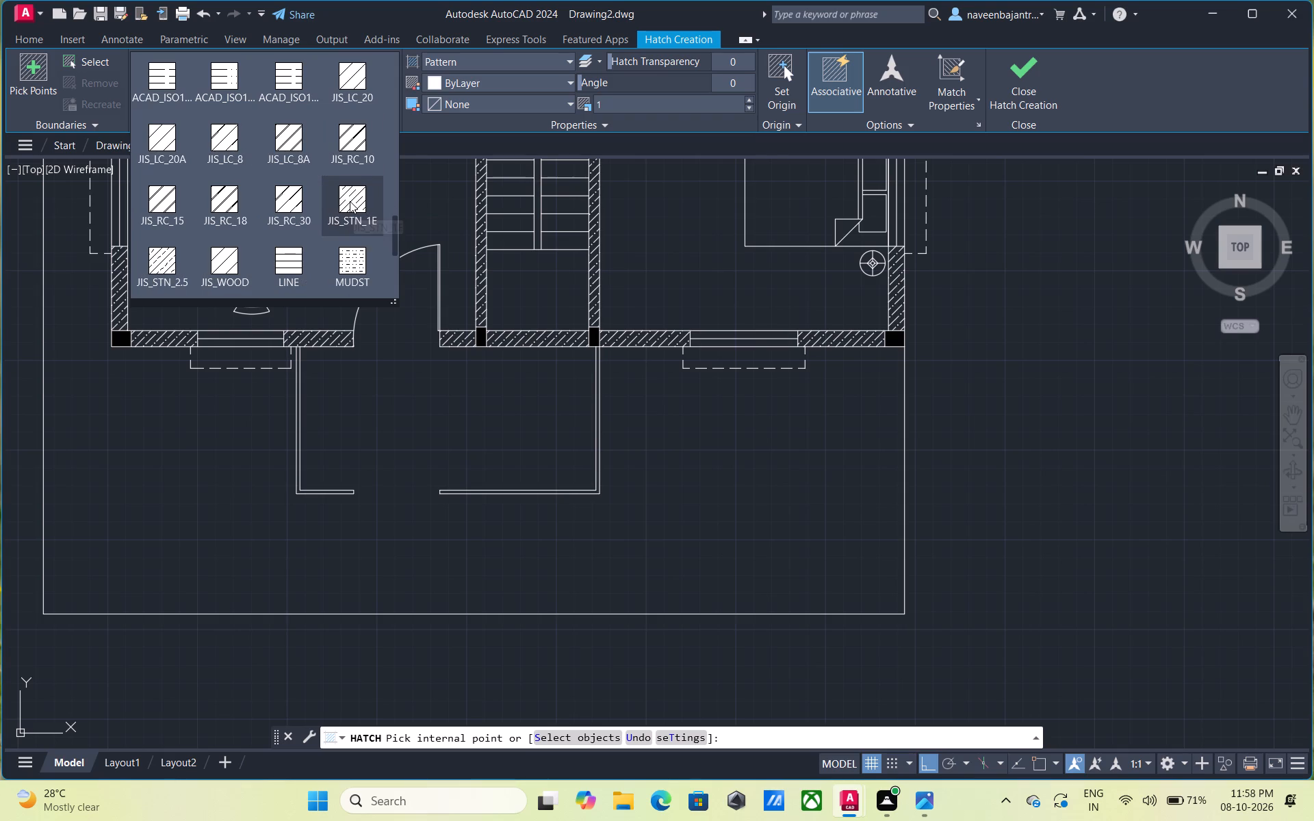
scroll(350, 201, down, 1)
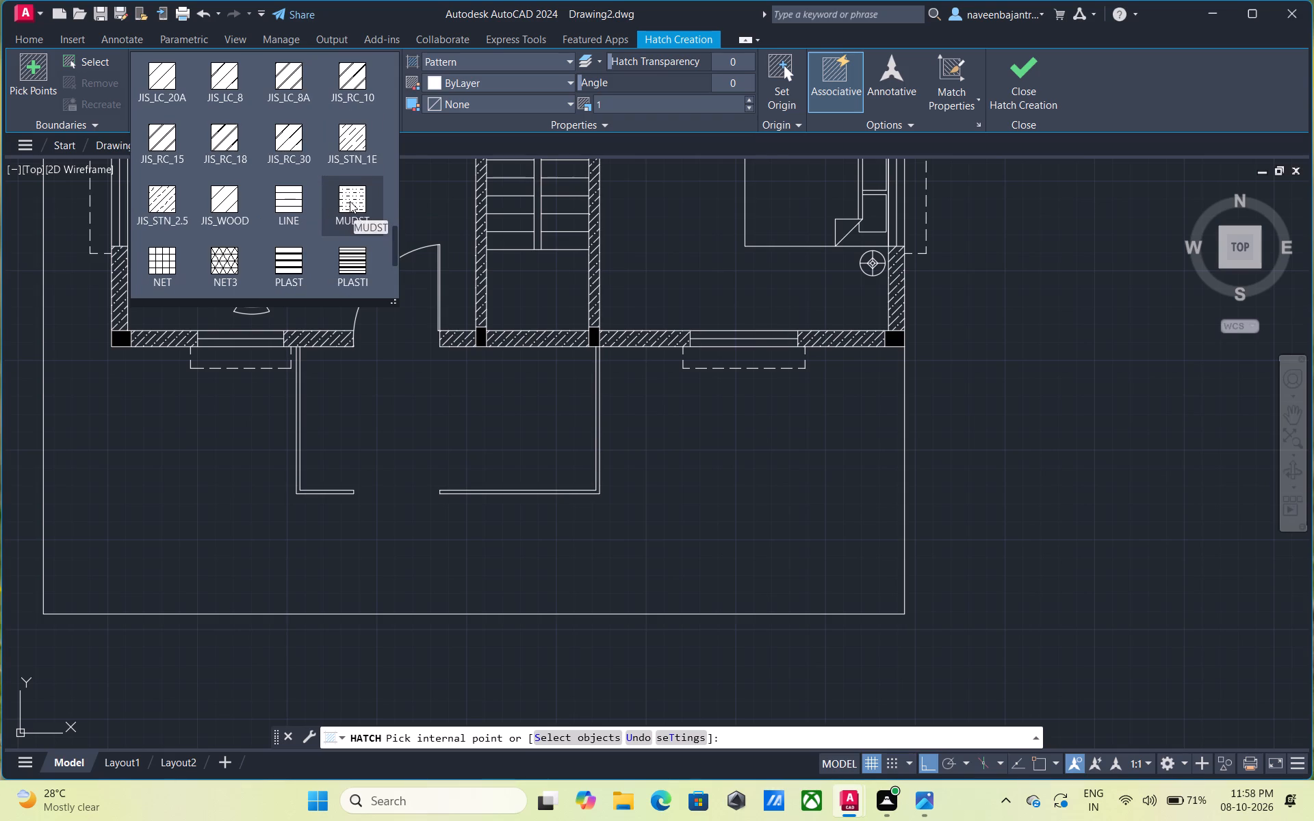
scroll(350, 201, down, 1)
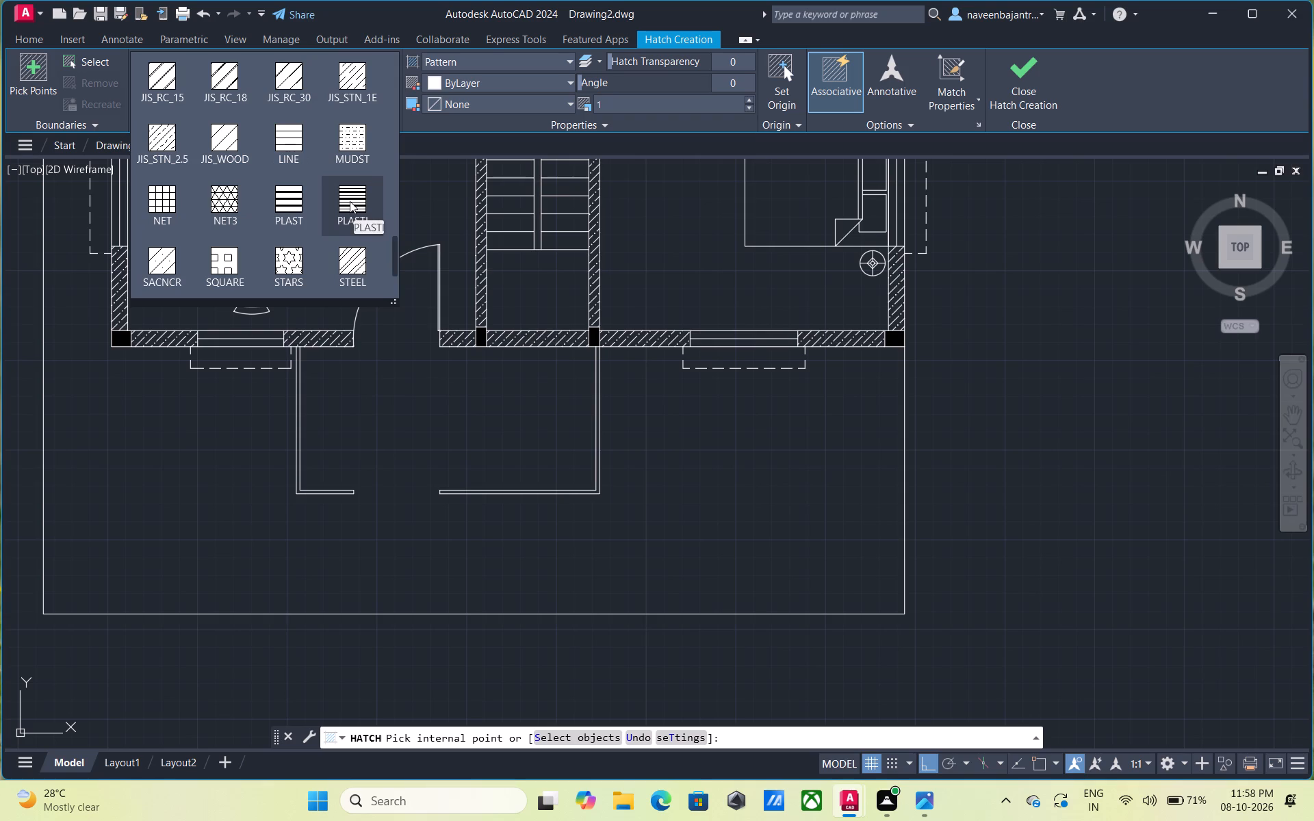
scroll(352, 229, down, 1)
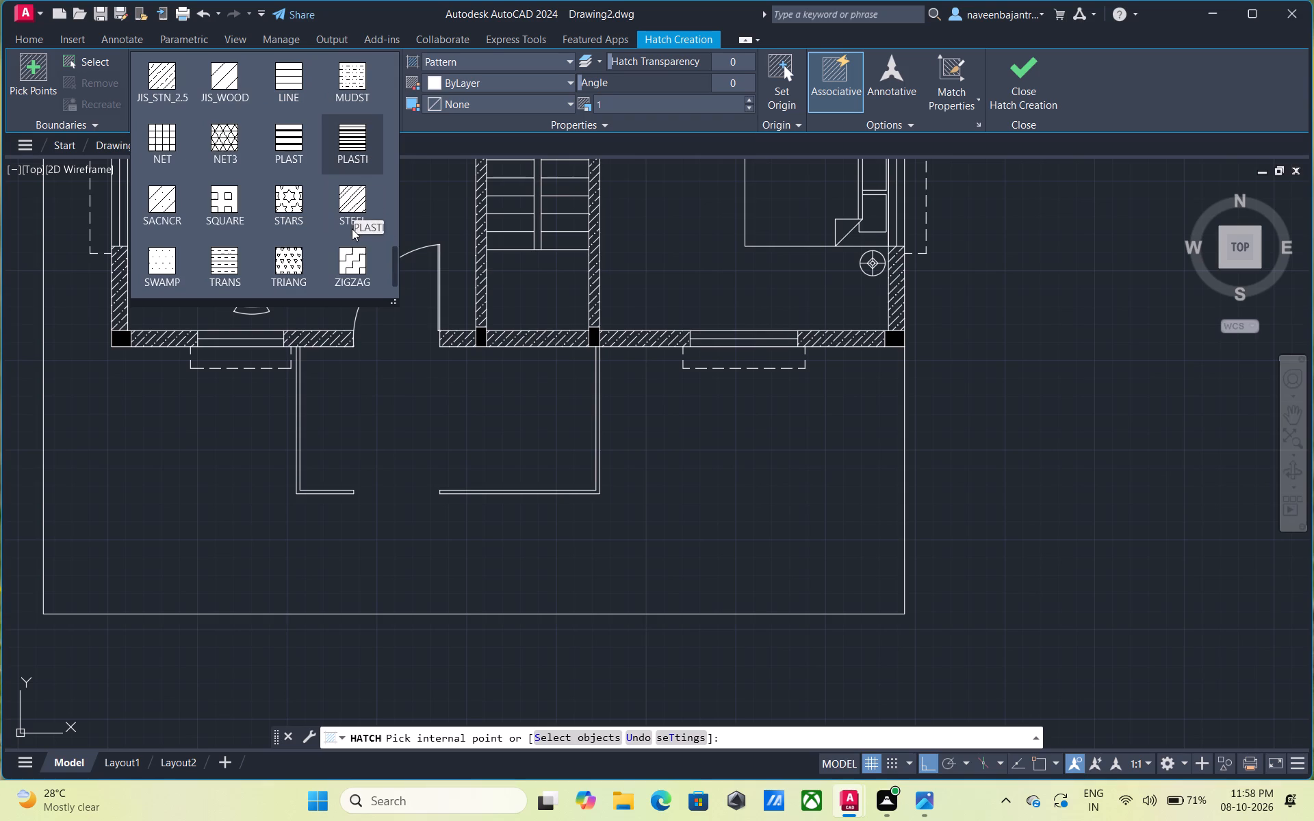
scroll(352, 229, down, 1)
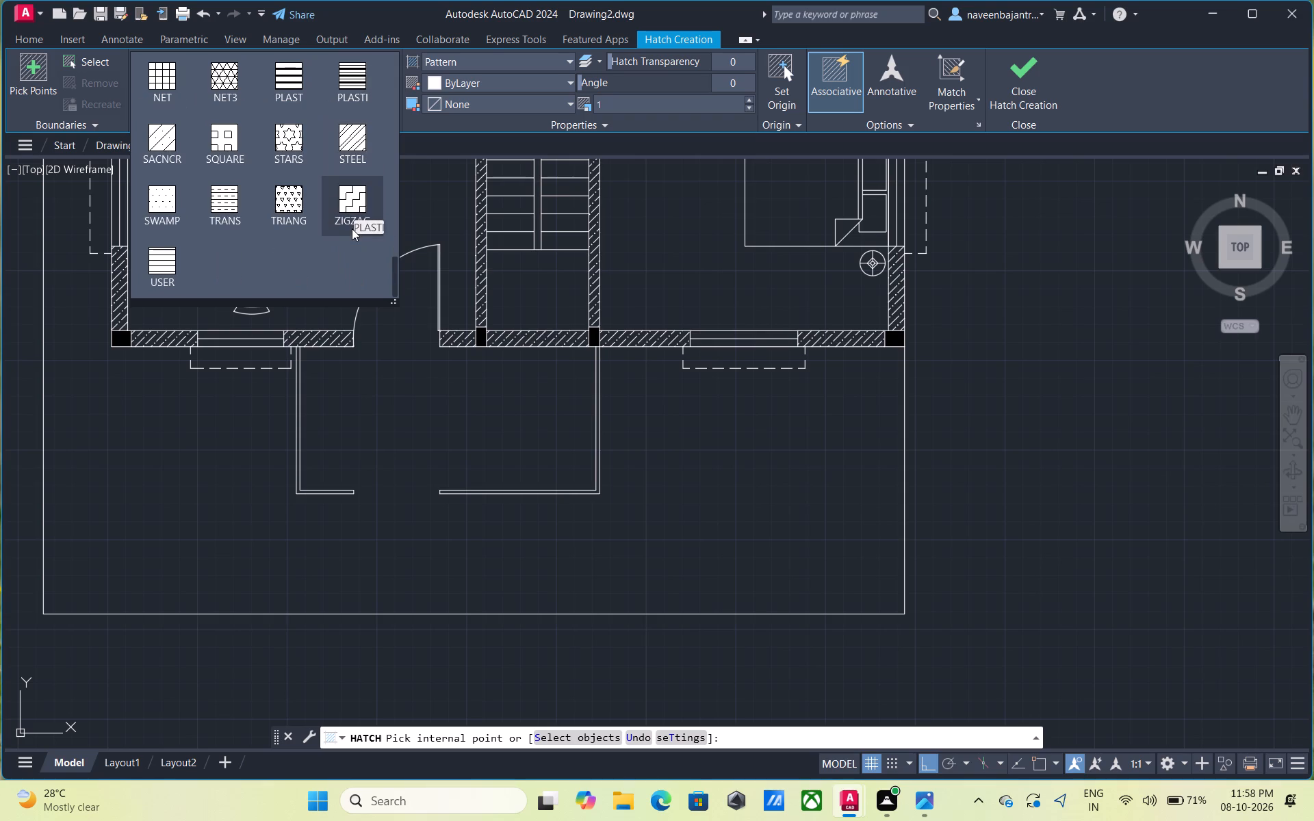
click(352, 149)
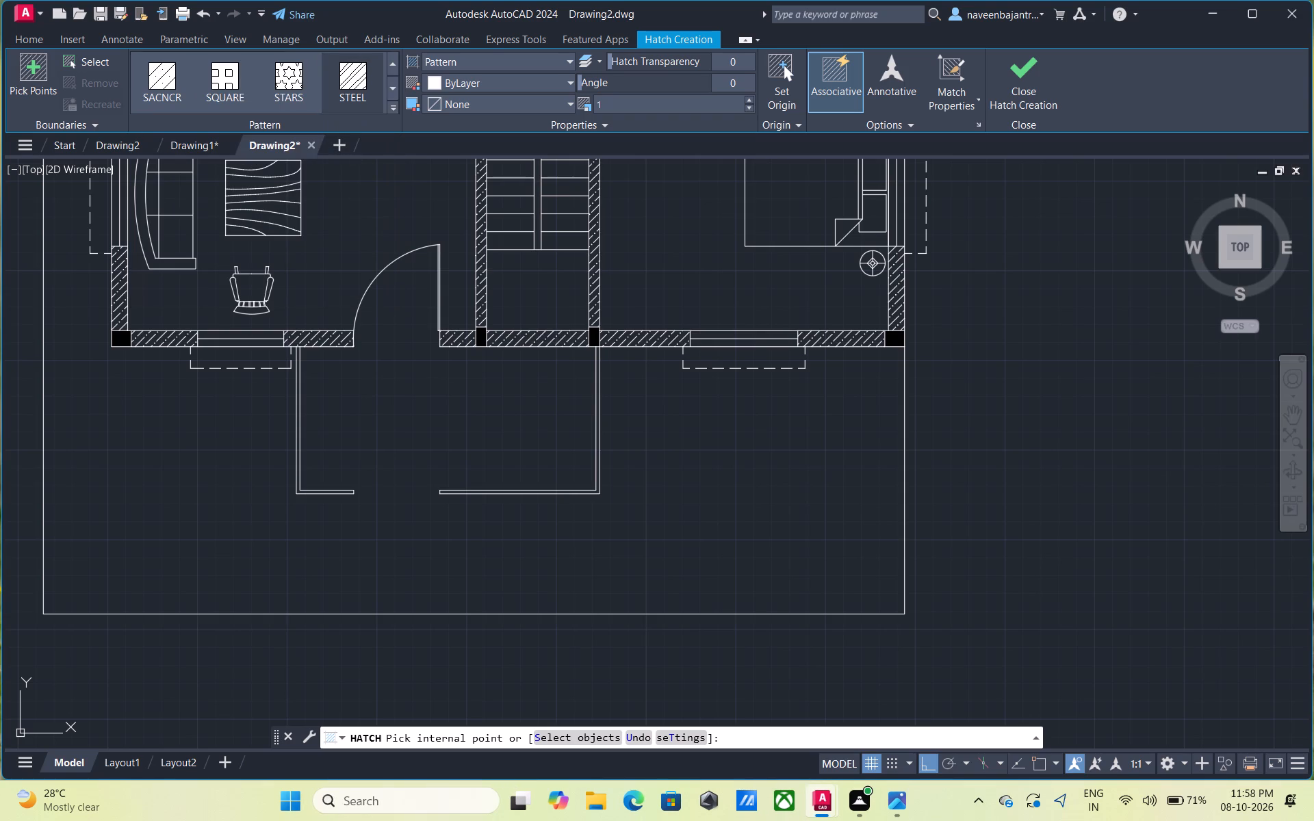
click(597, 390)
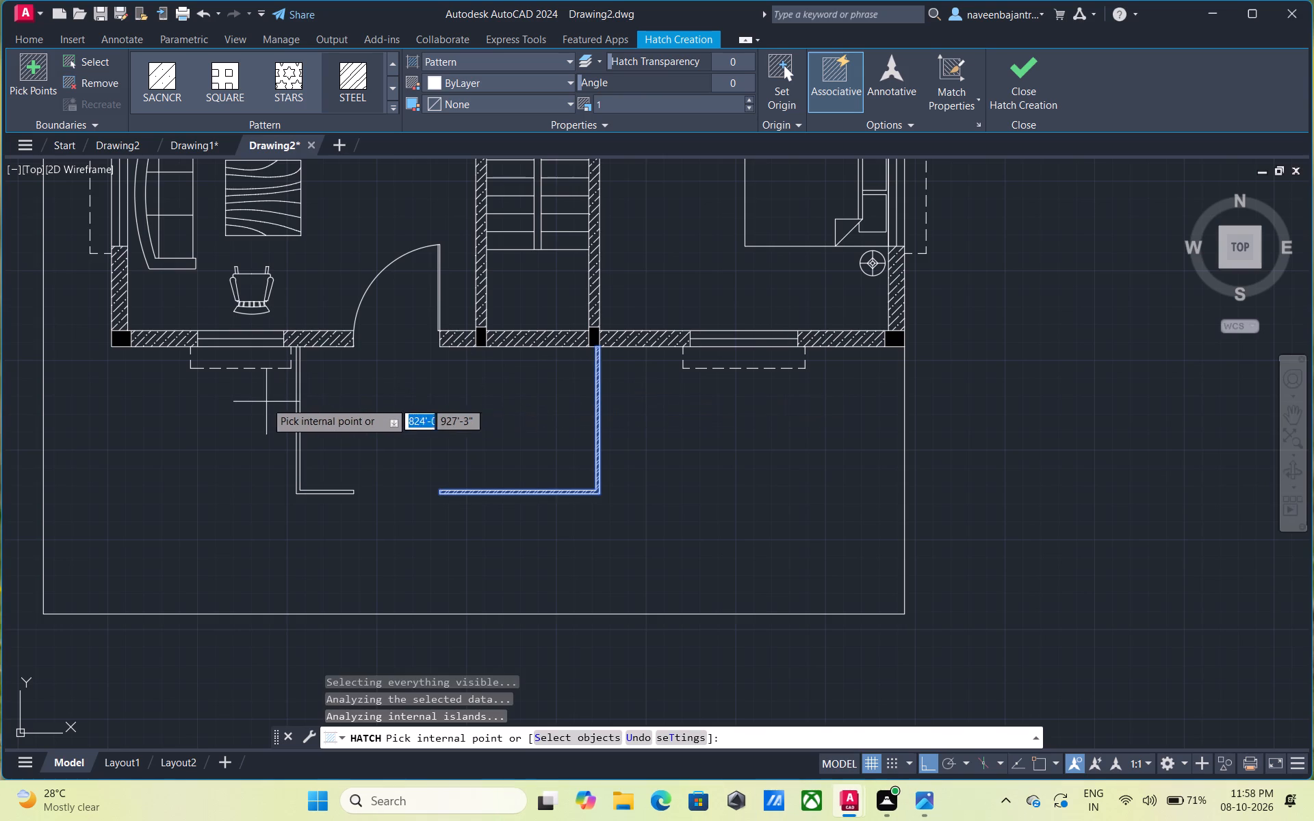
scroll(293, 402, up, 2)
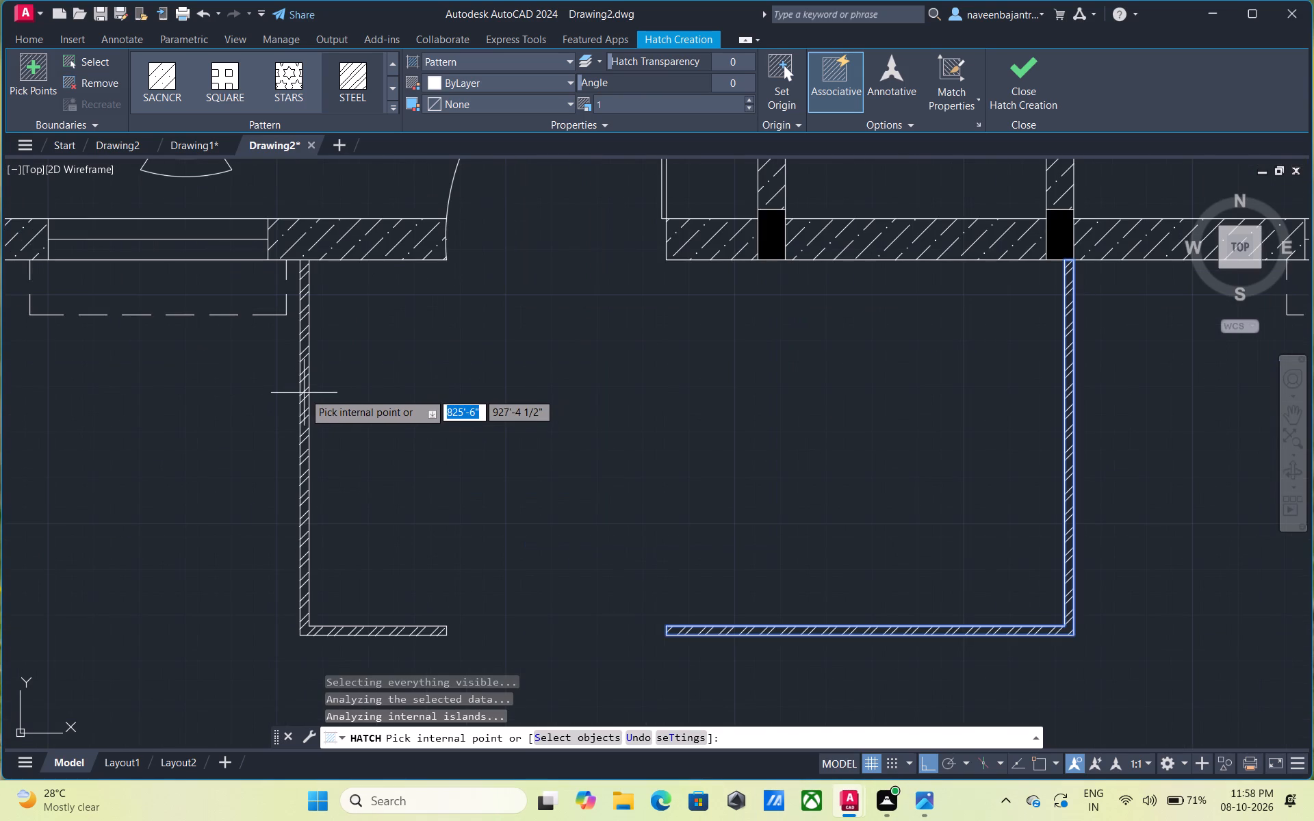
click(304, 393)
key(Escape)
scroll(461, 421, down, 1)
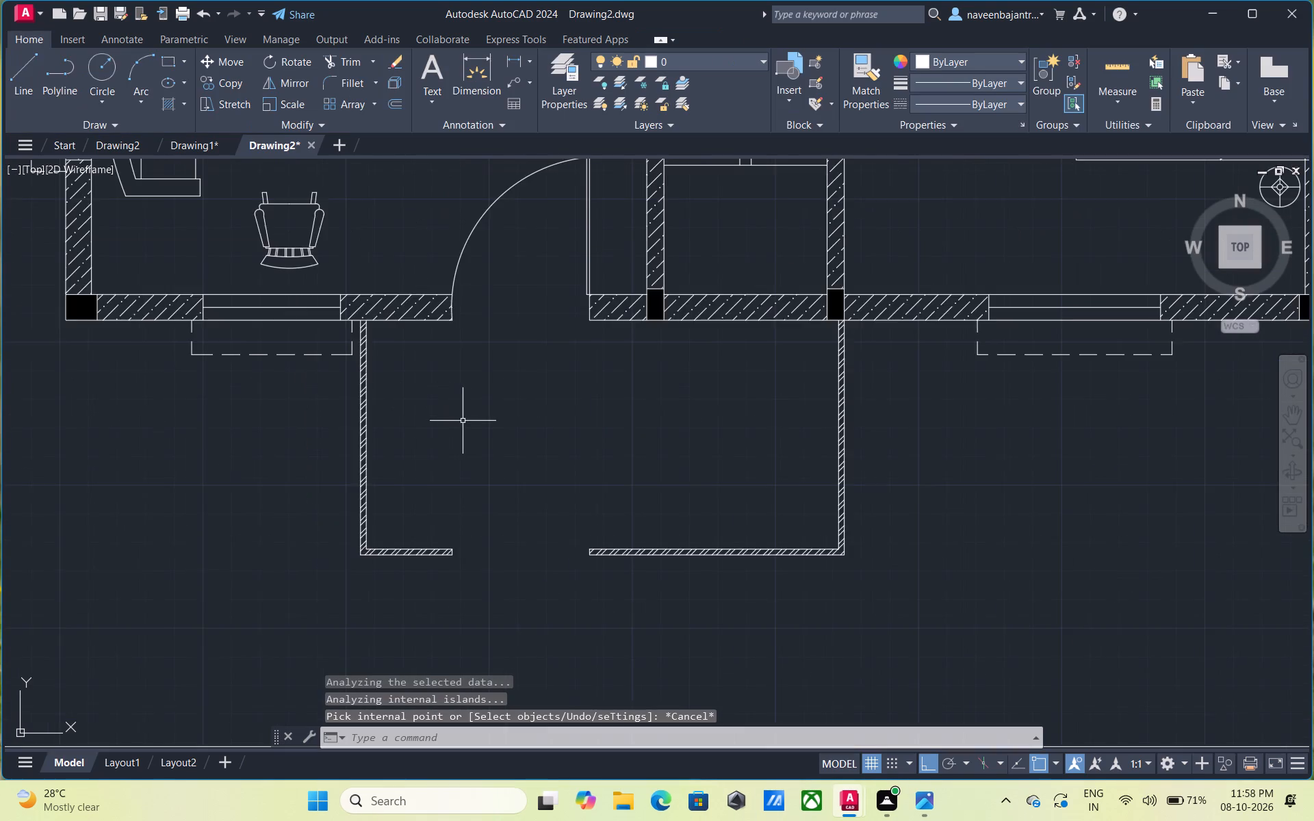
scroll(463, 421, down, 1)
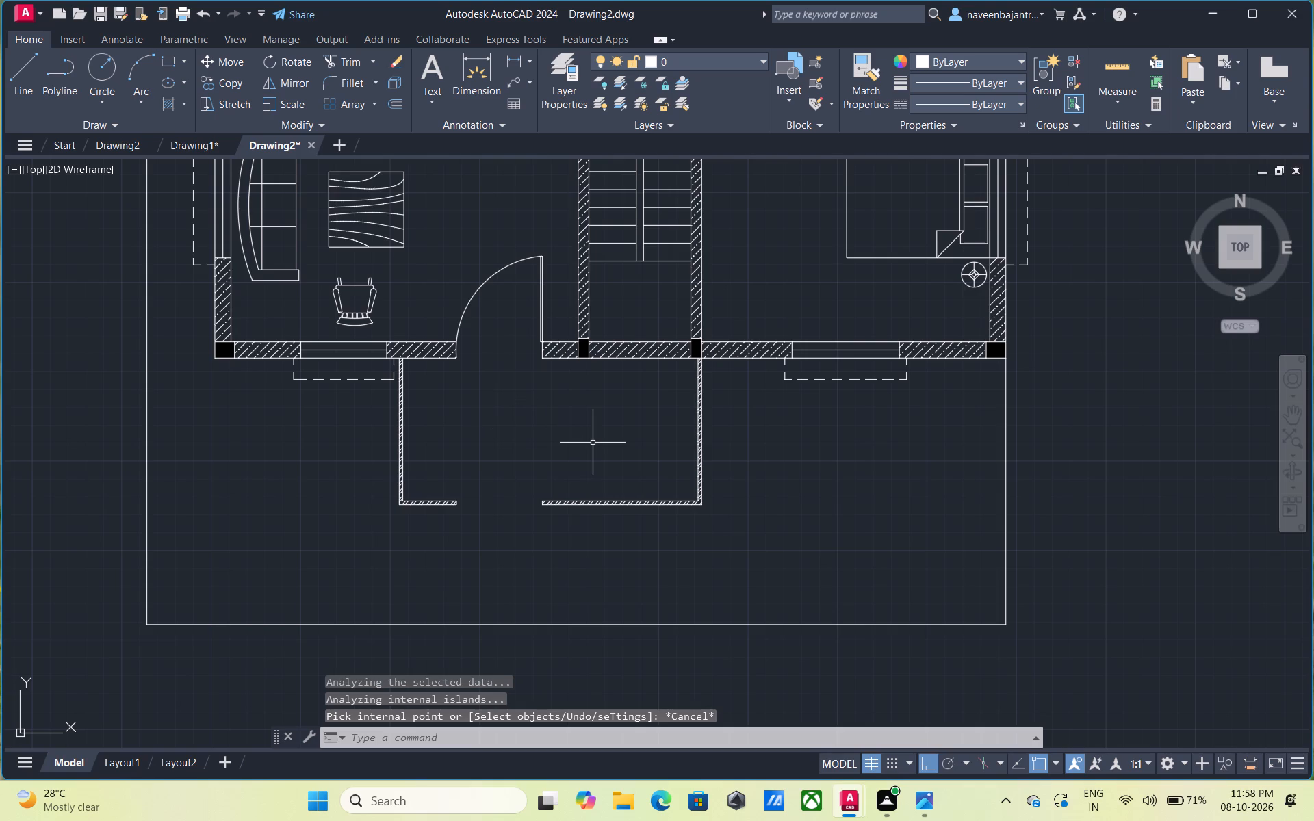
Draw a line across the porch's entrance opening, joining the outer corners of the two hatched edge ends.
middle_click(593, 443)
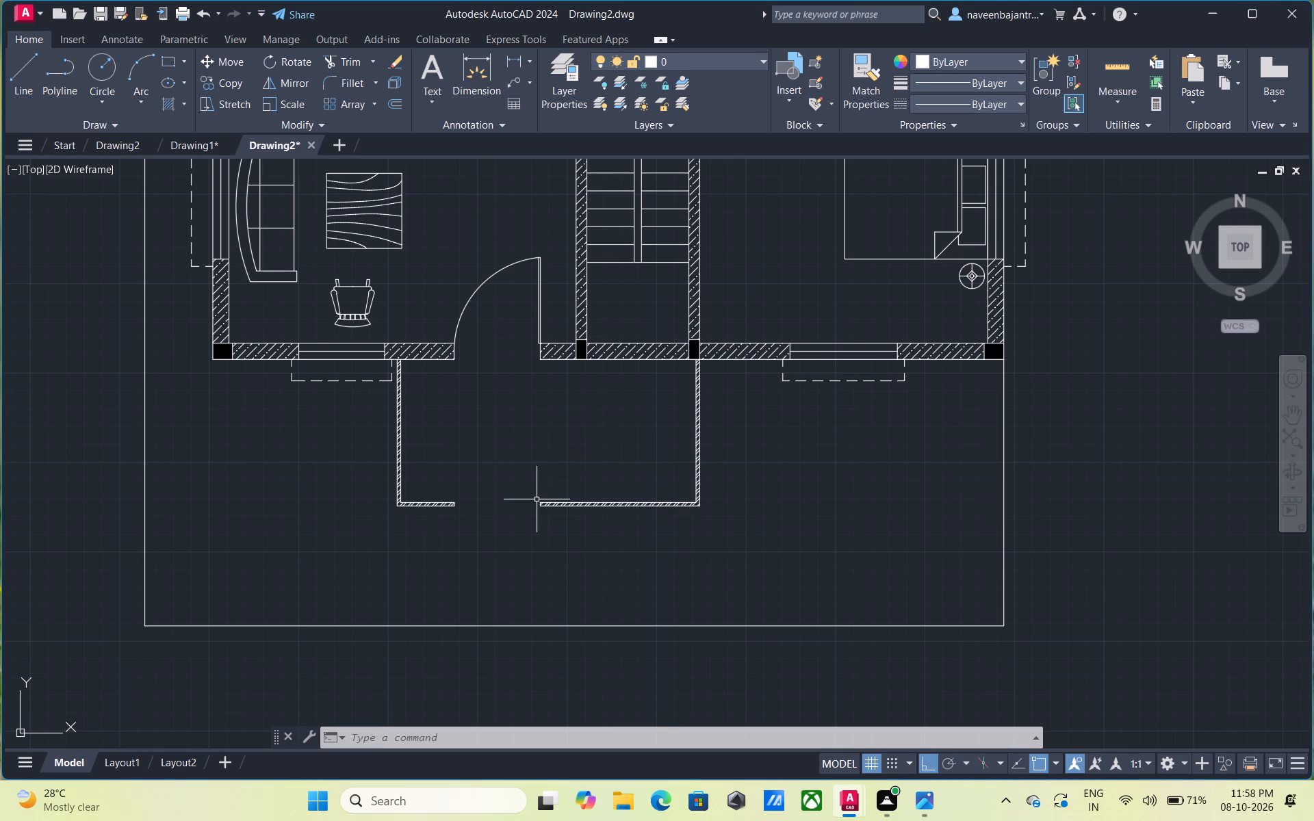
scroll(535, 499, up, 3)
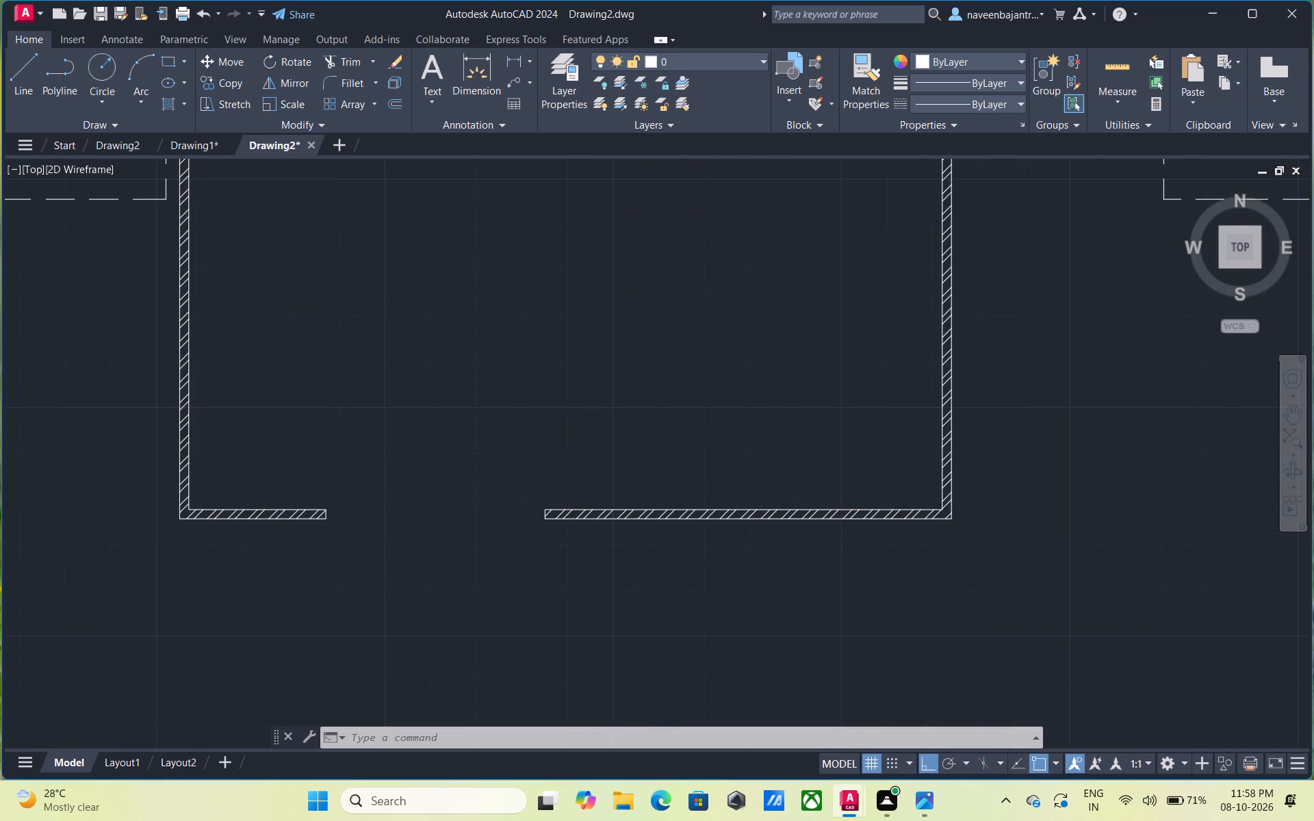
key(Escape)
text(l)
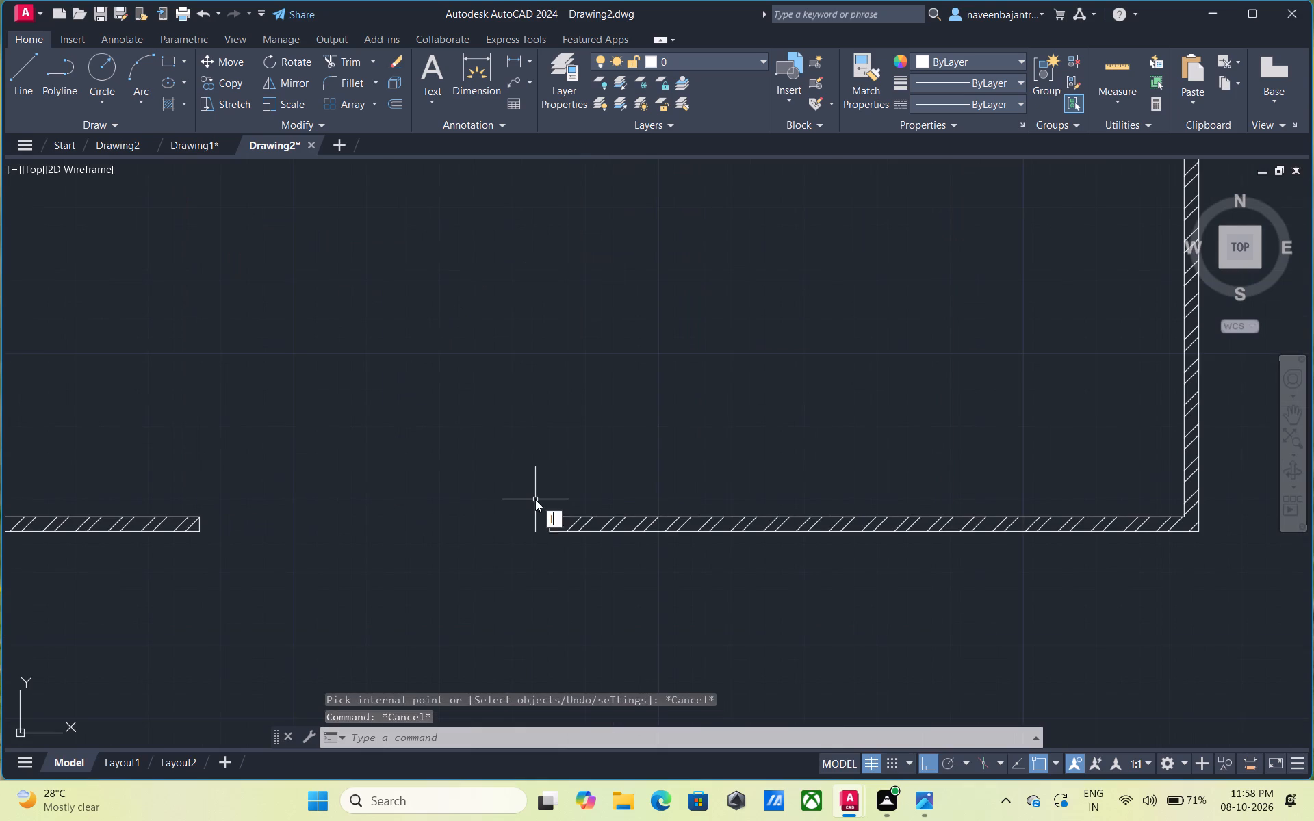
key(space)
click(196, 536)
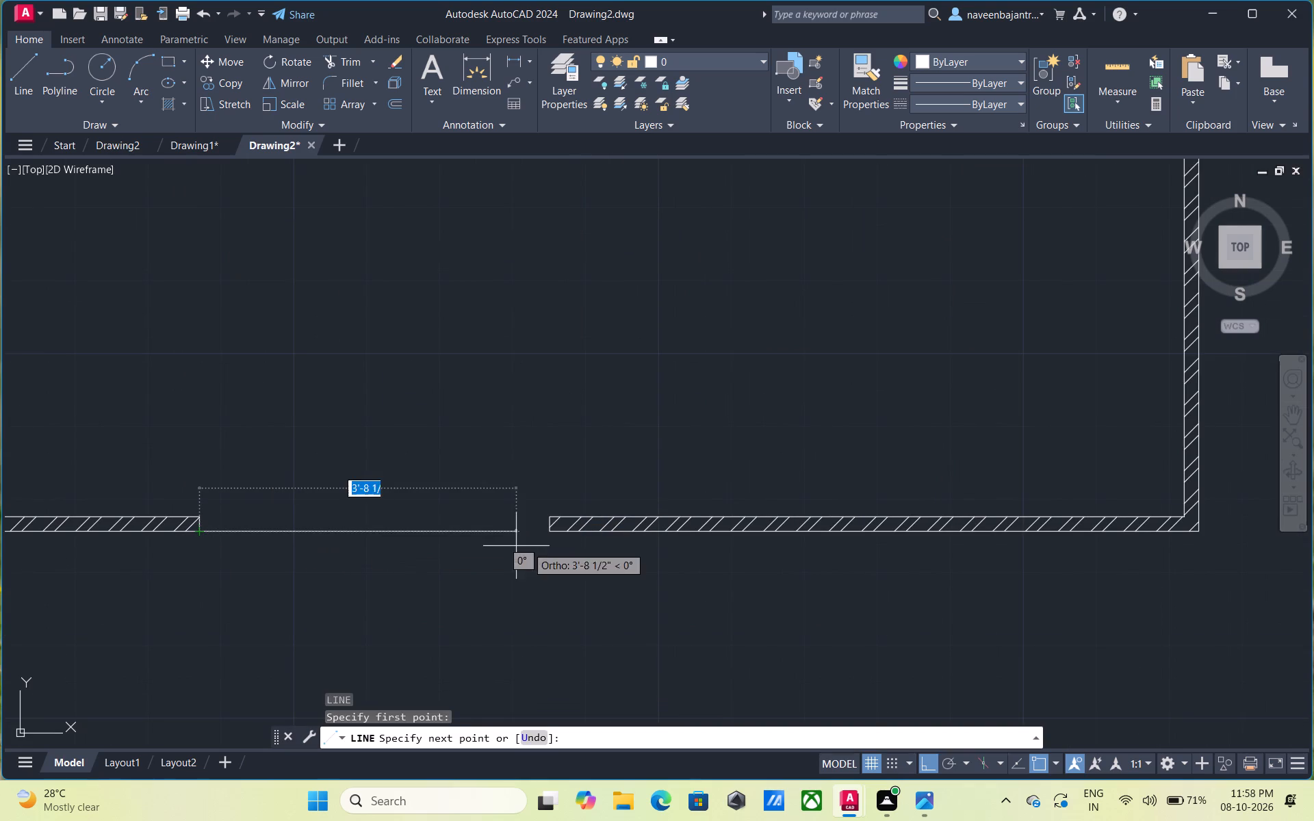
click(547, 534)
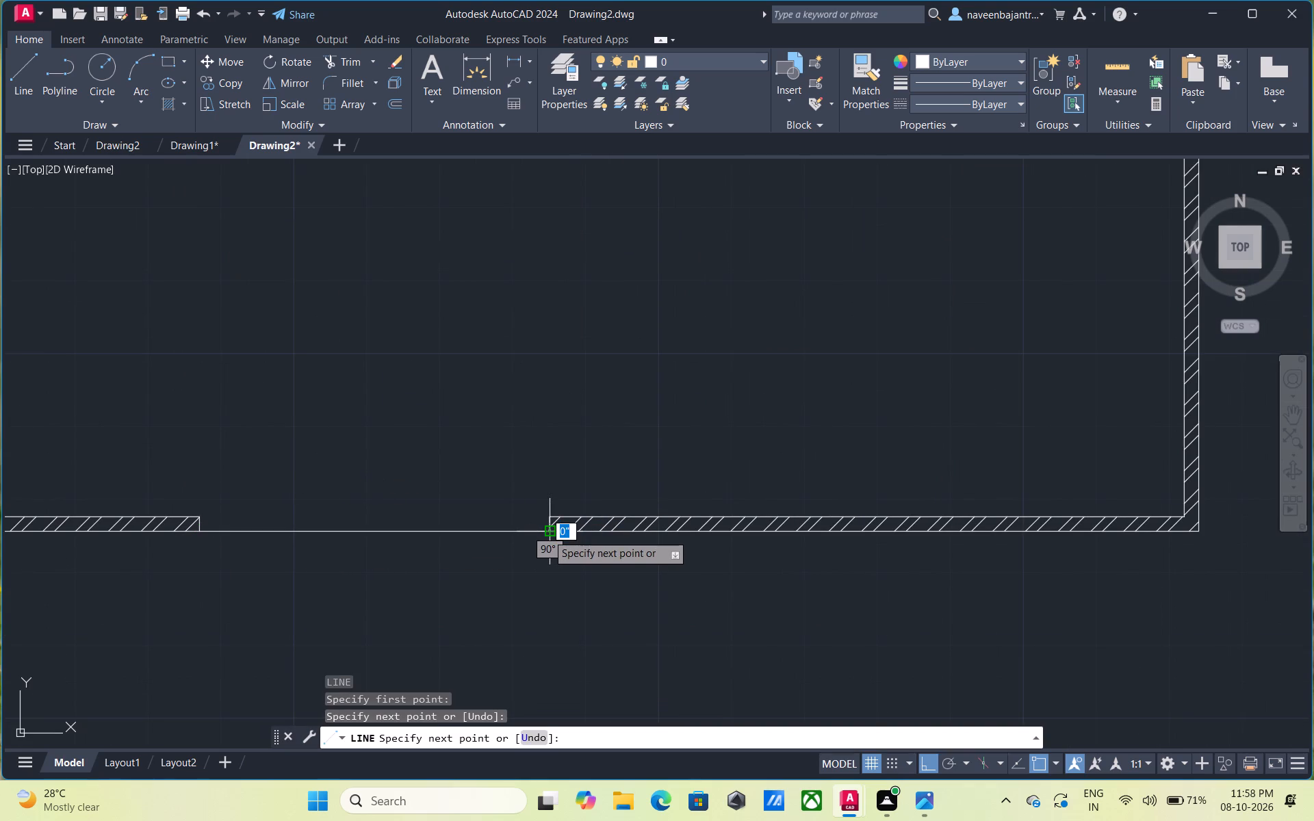
key(Escape)
Offset the entrance line 10" south, and offset the resulting line another 10" south to form the first two entrance step lines.
text(o)
key(space)
key(space)
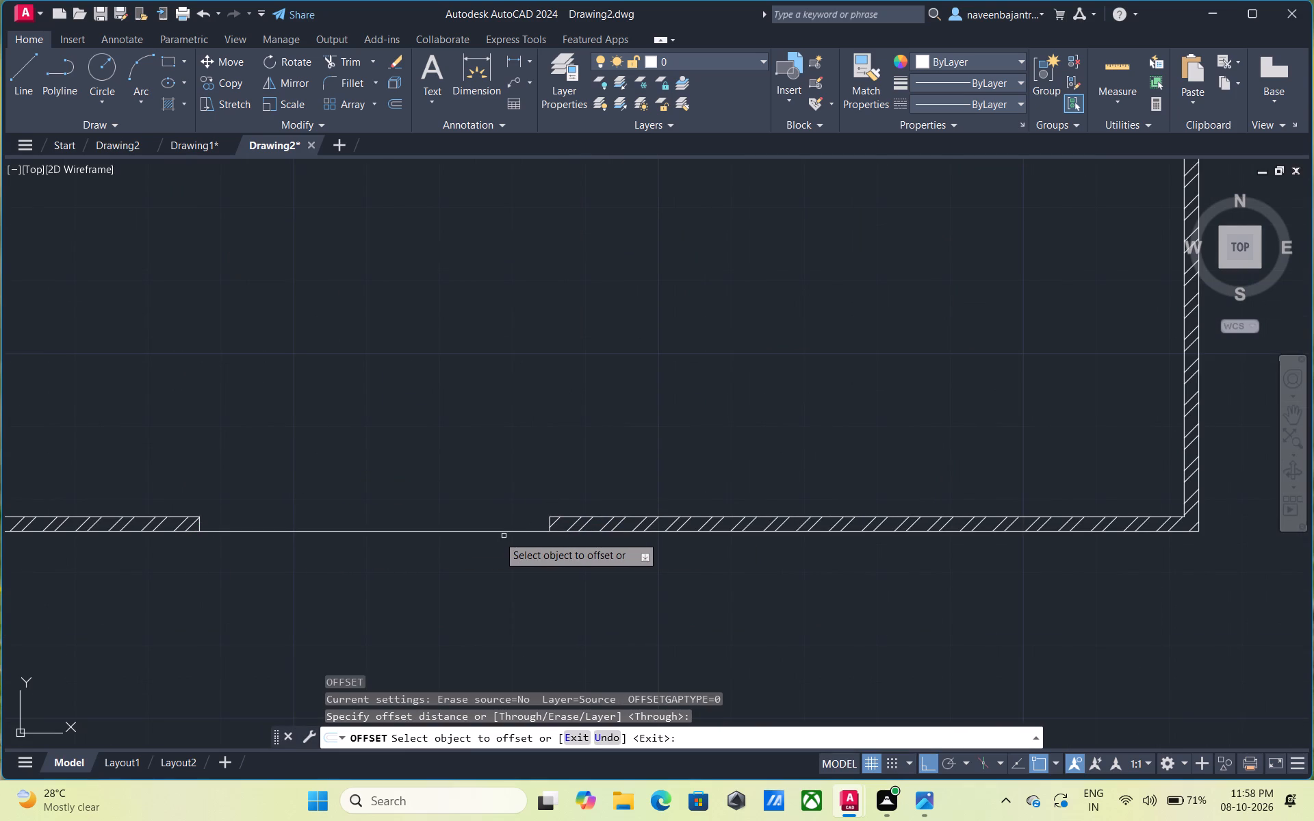
click(496, 532)
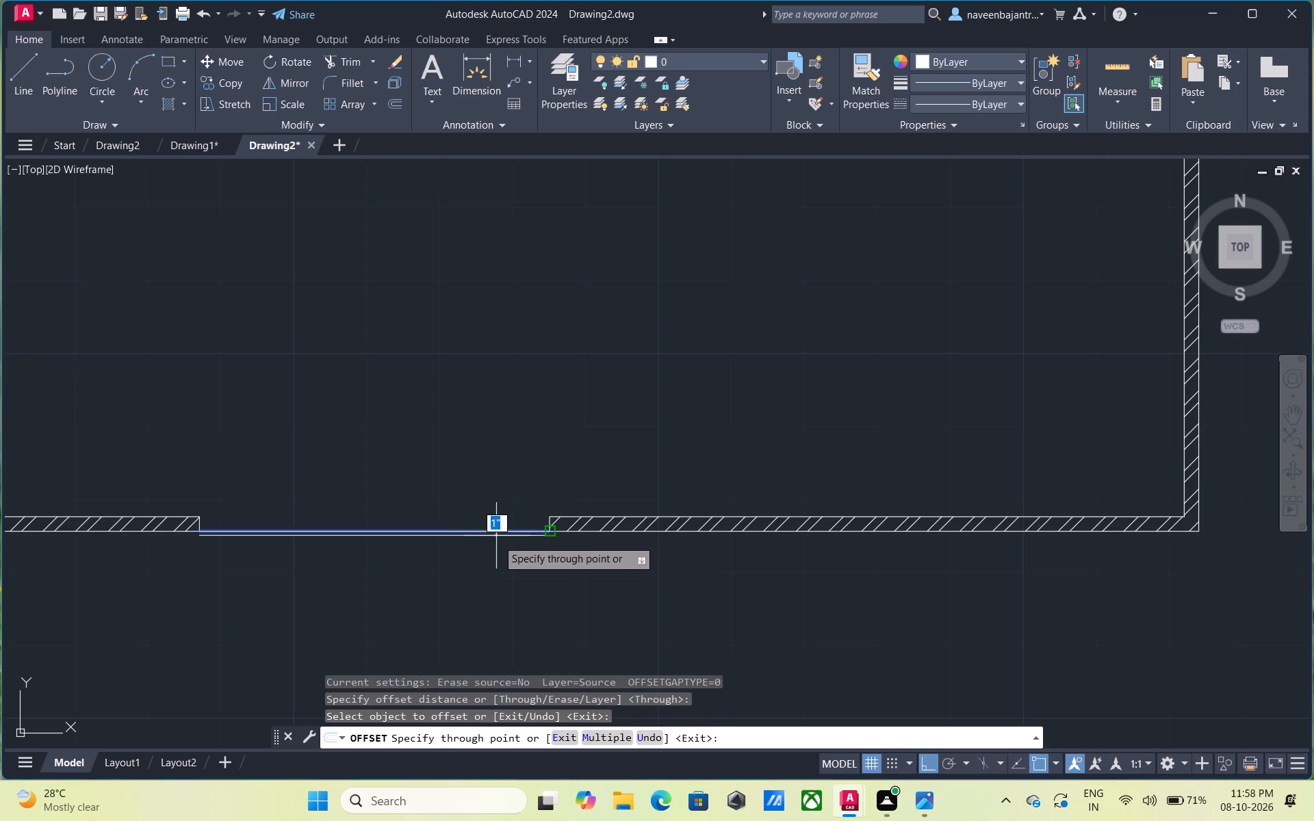
text(10")
key(Return)
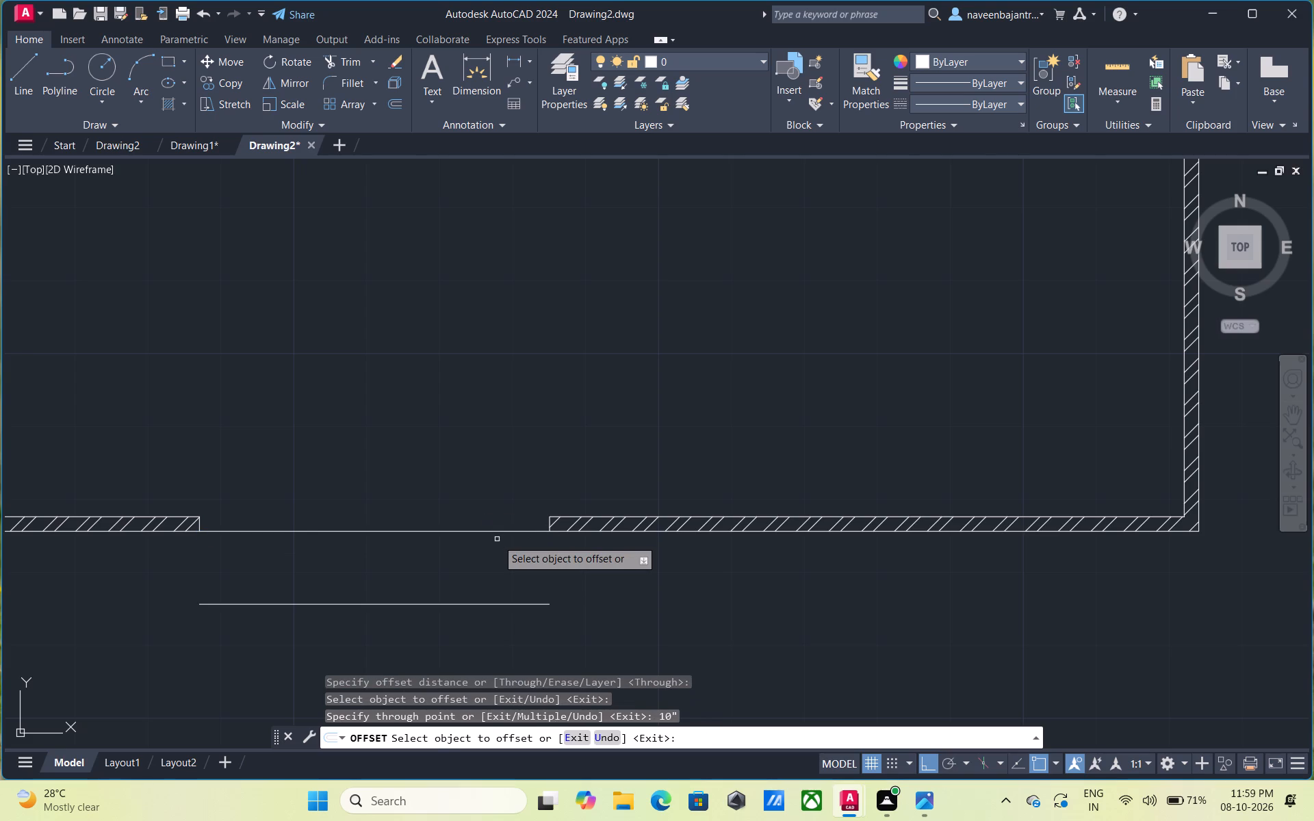
scroll(497, 539, down, 1)
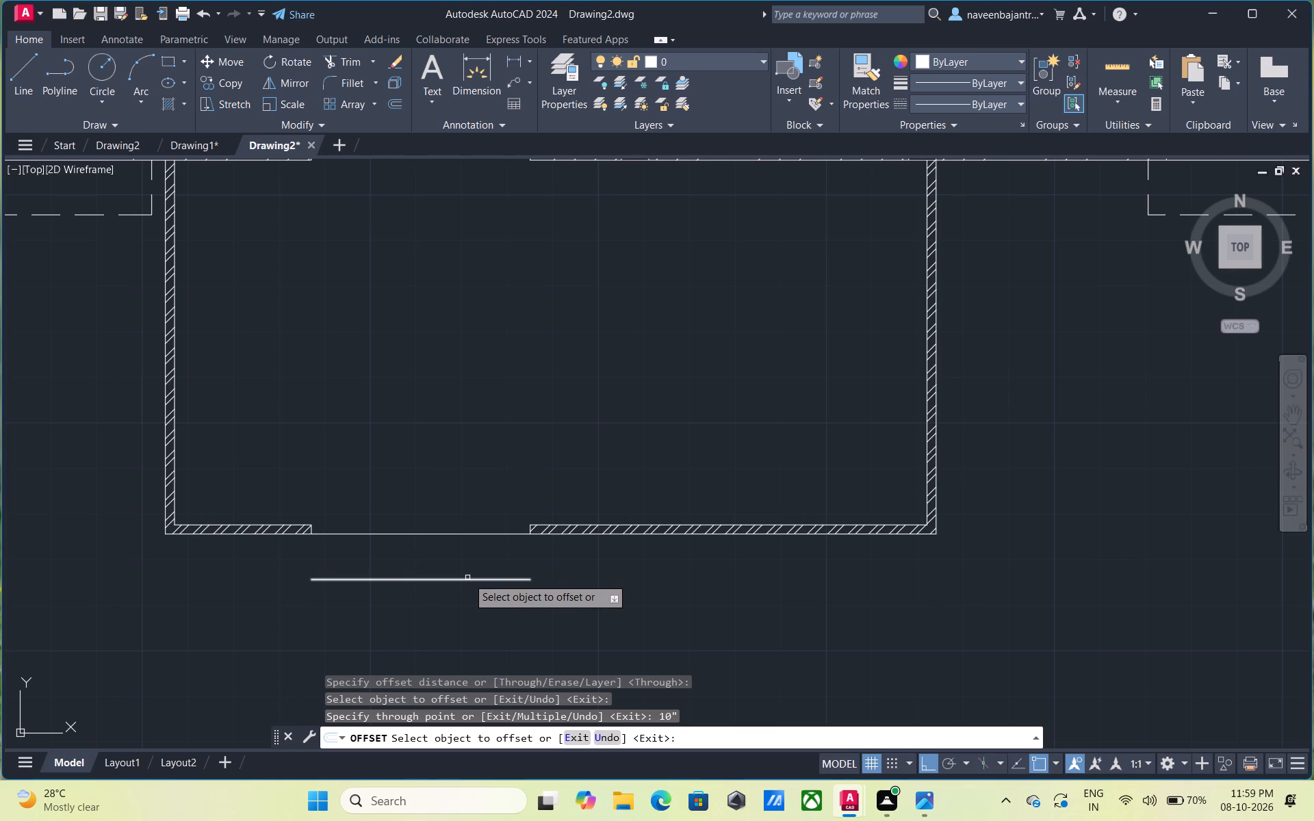
click(466, 581)
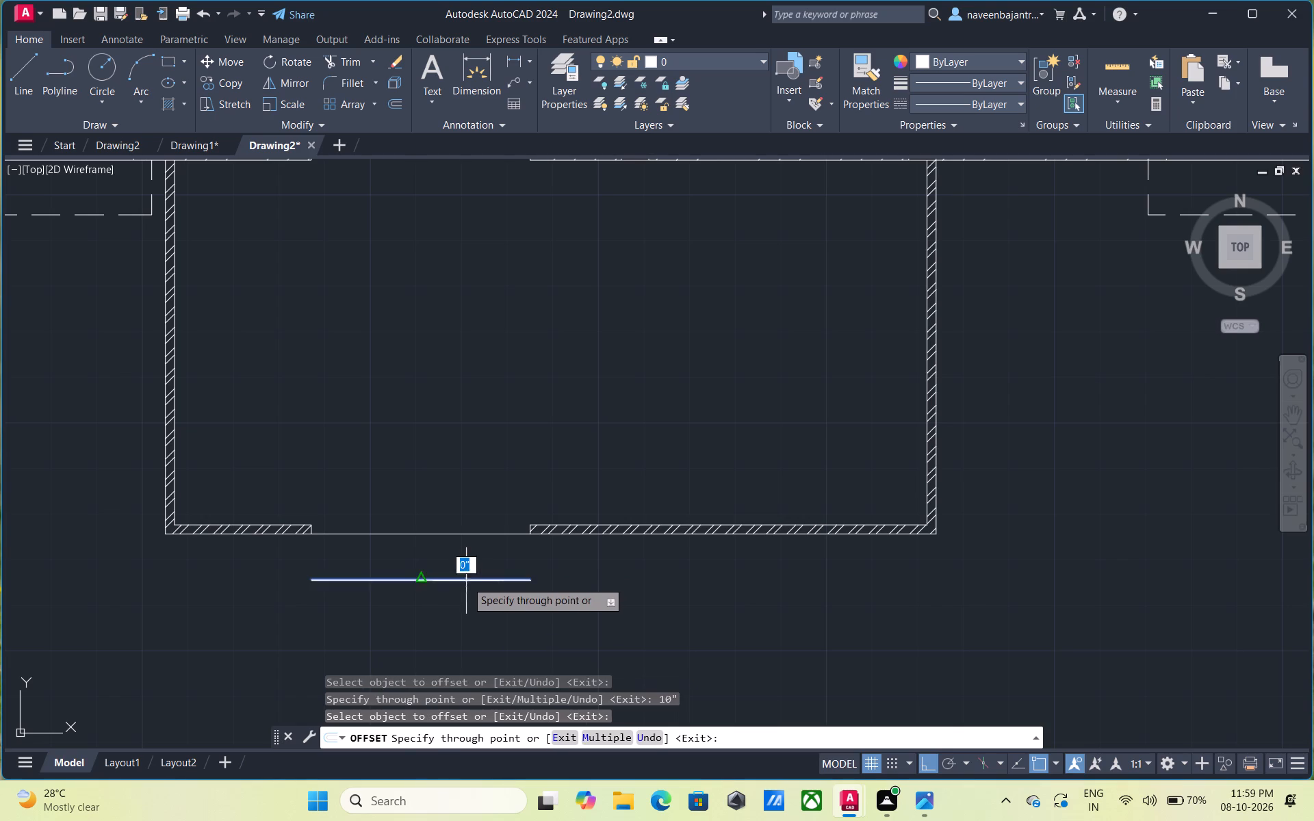
text(10")
key(Return)
Add two more entrance step lines to the south, offsetting each from the previous outermost line by 10".
scroll(468, 599, down, 1)
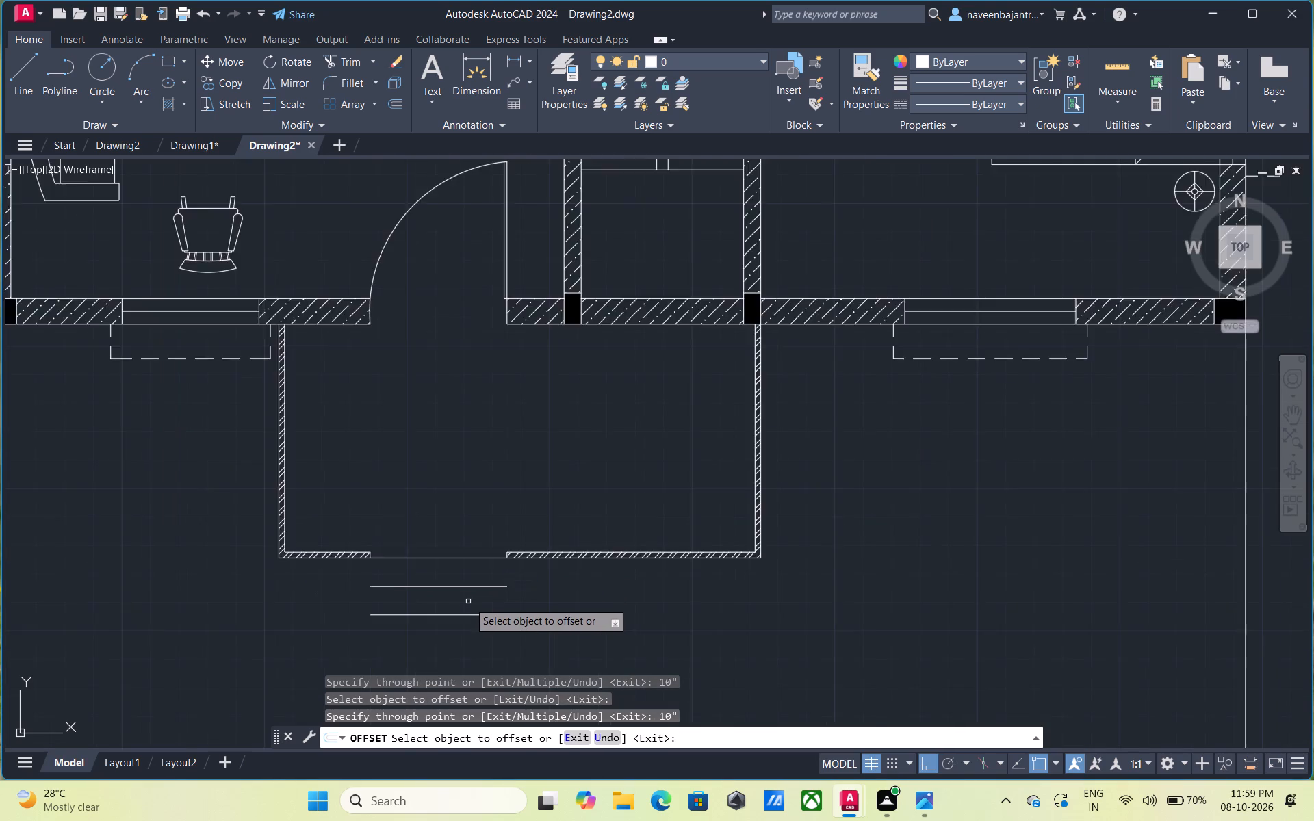
scroll(468, 601, down, 1)
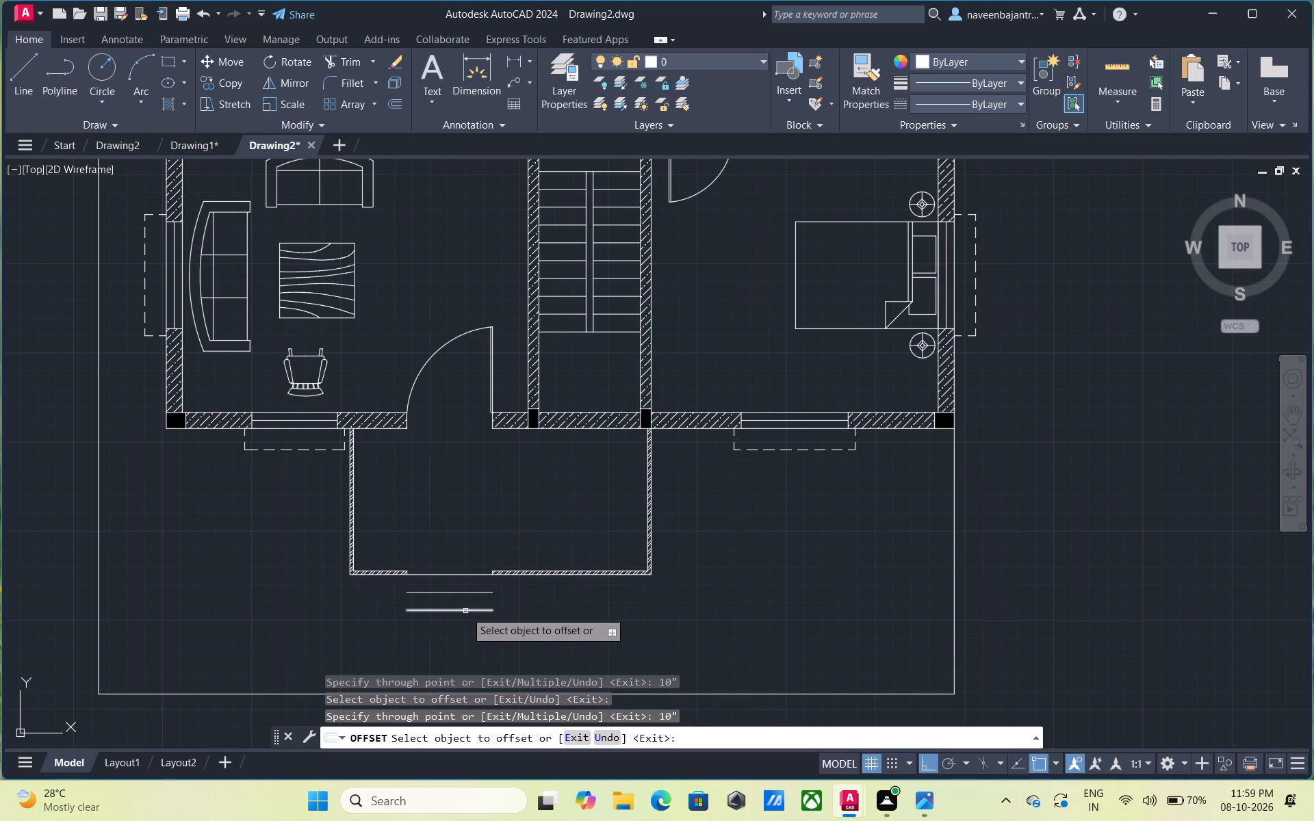
click(465, 611)
text(10")
key(Return)
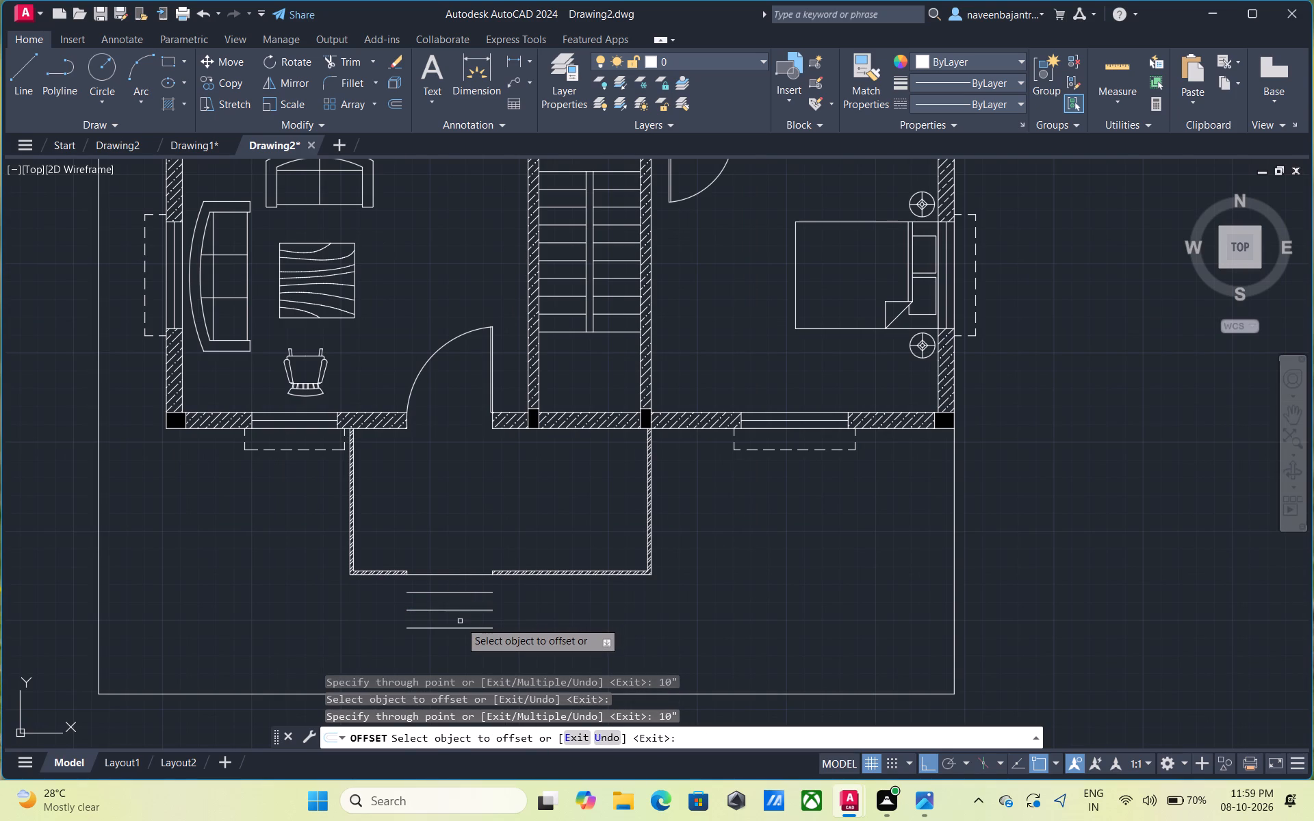
click(456, 629)
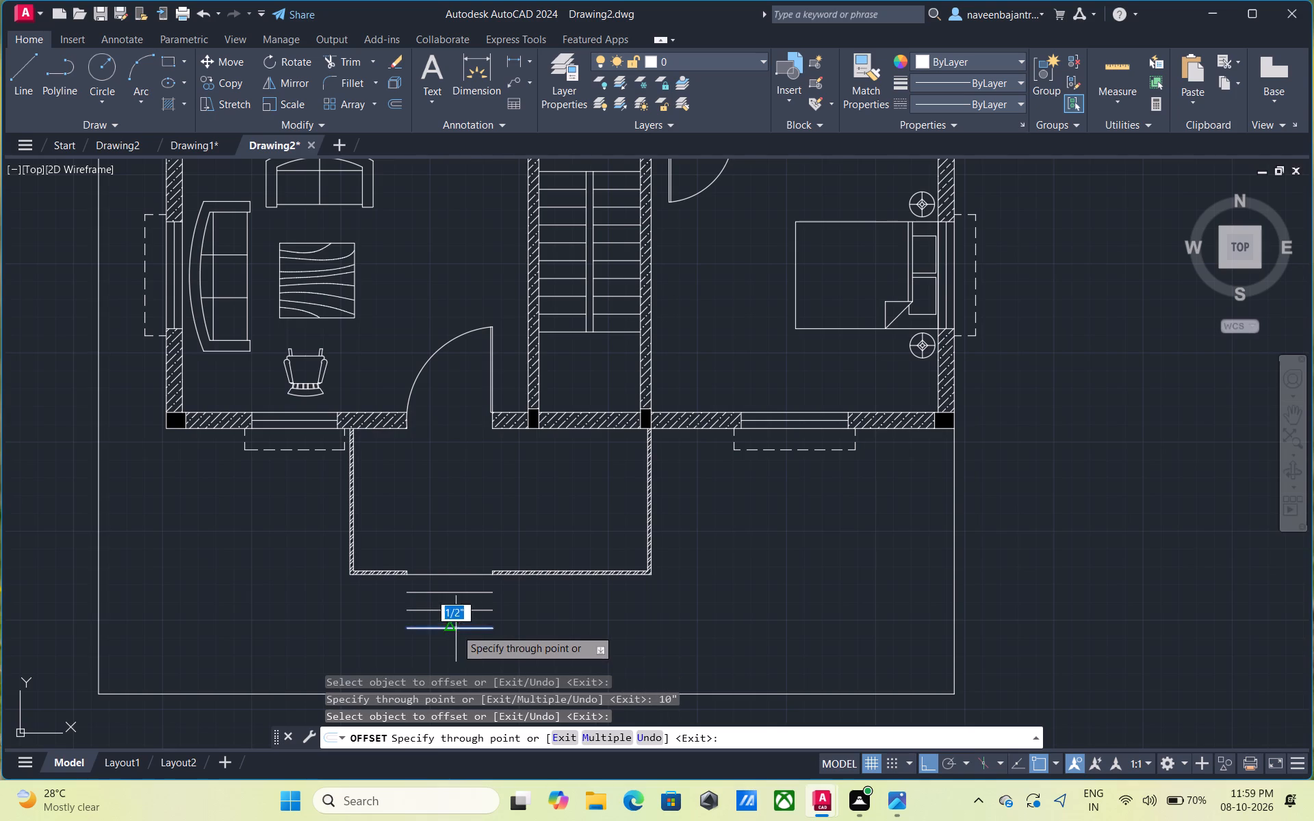
text(10)
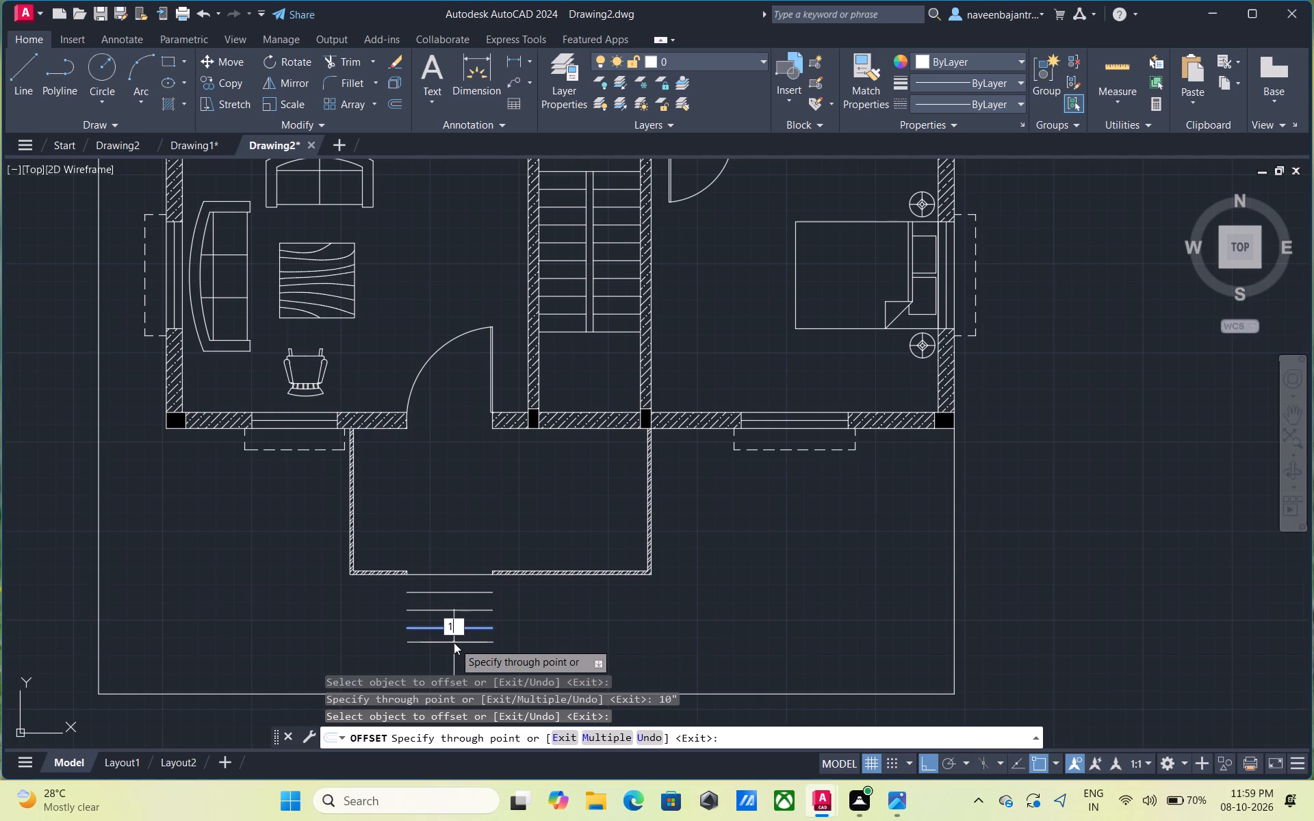
key(shift+quotedbl)
key(Return)
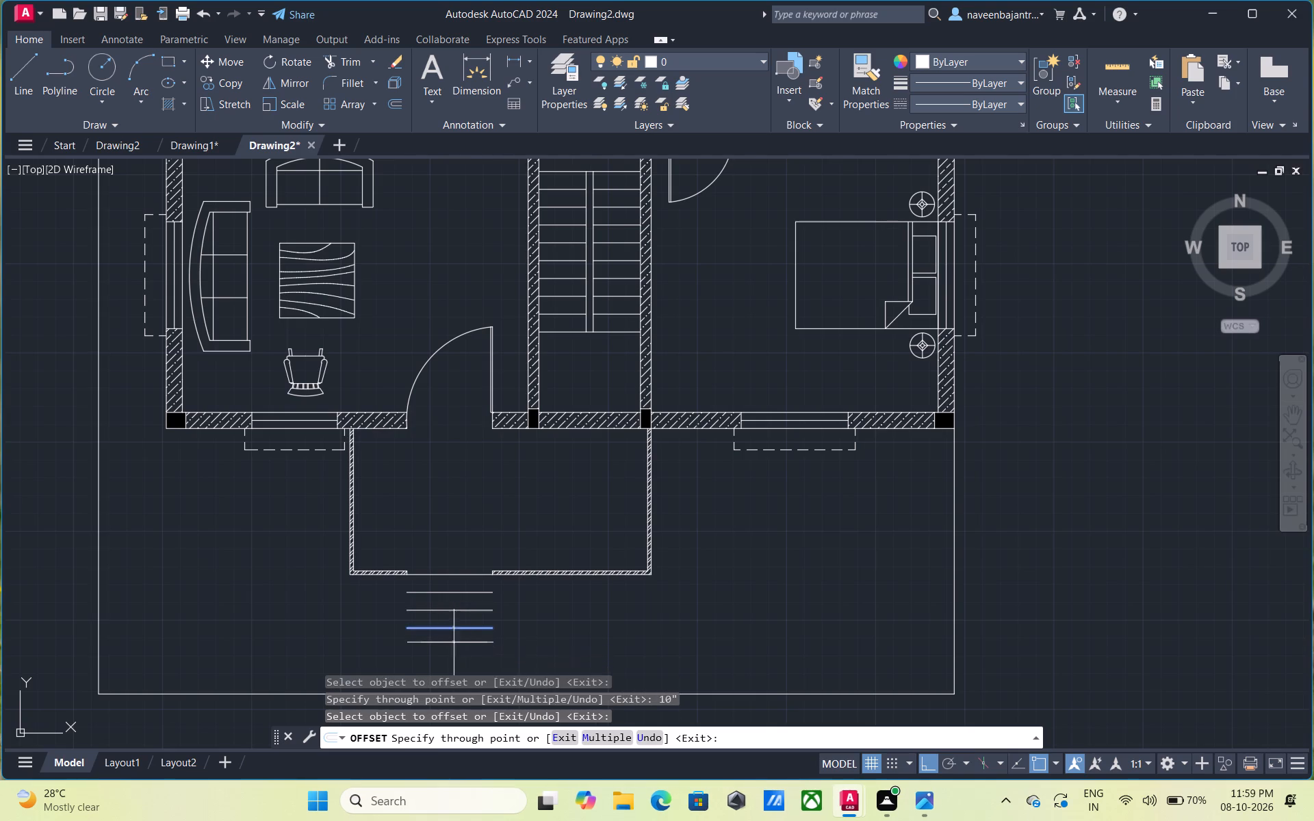
Draw lines along both sides of the entrance steps, from the opening's outer corners south to the ends of the outermost step line.
key(Escape)
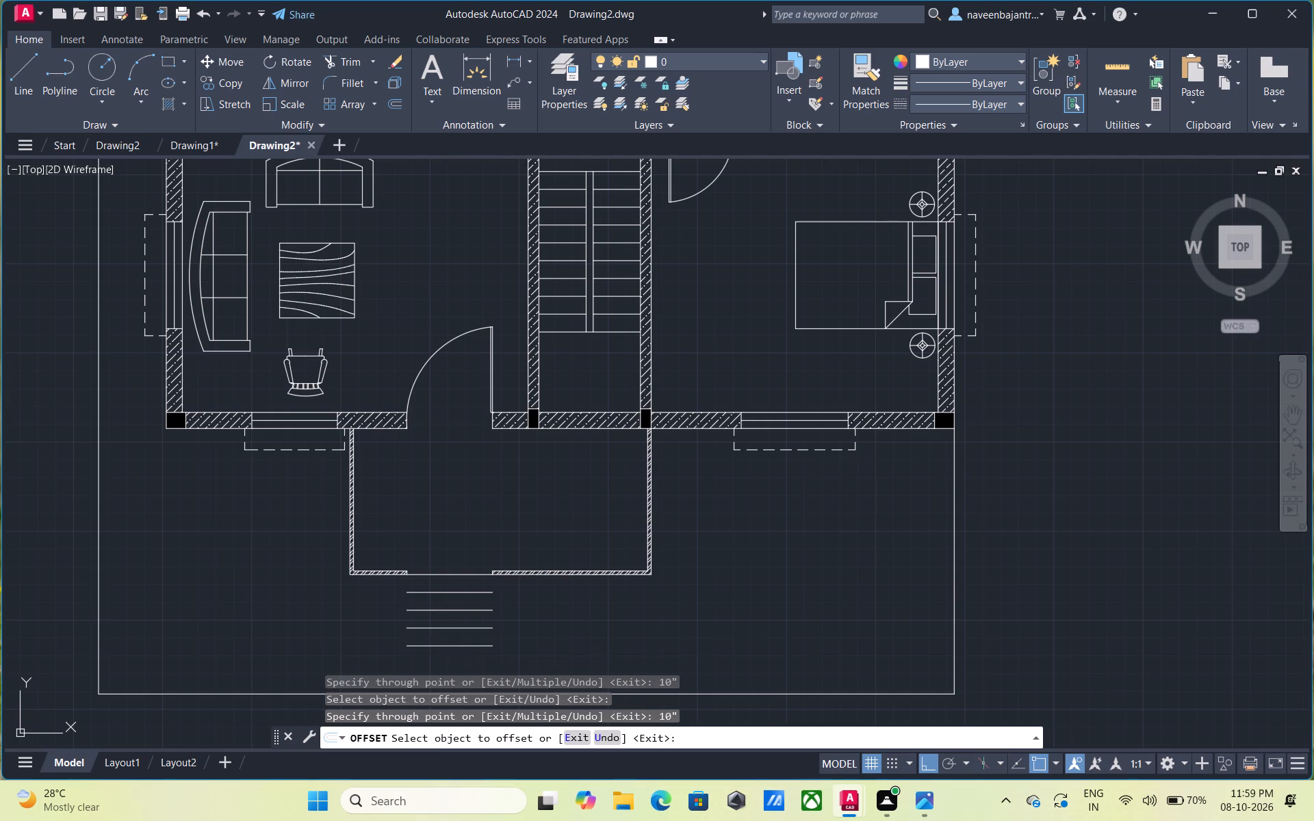
middle_drag(584, 660, 622, 570)
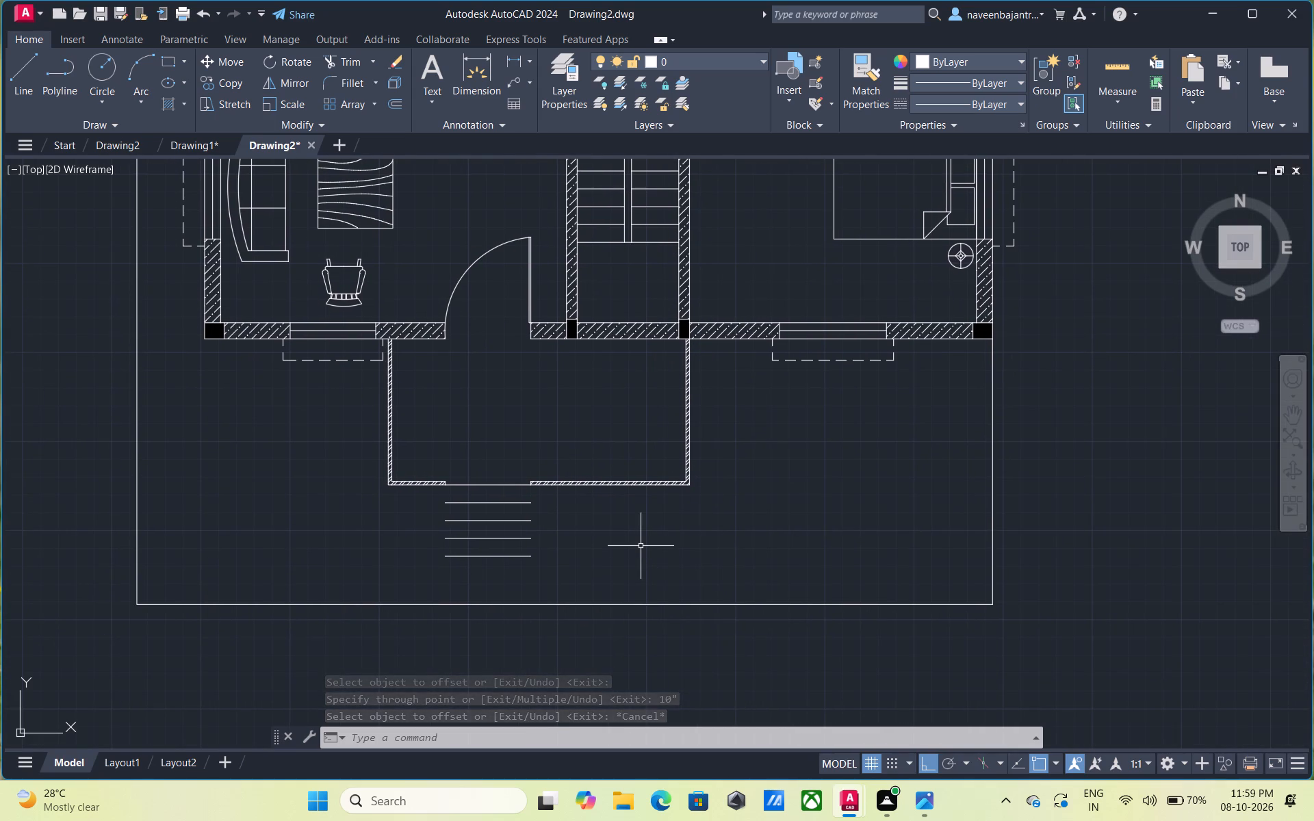
key(Escape)
text(l)
key(space)
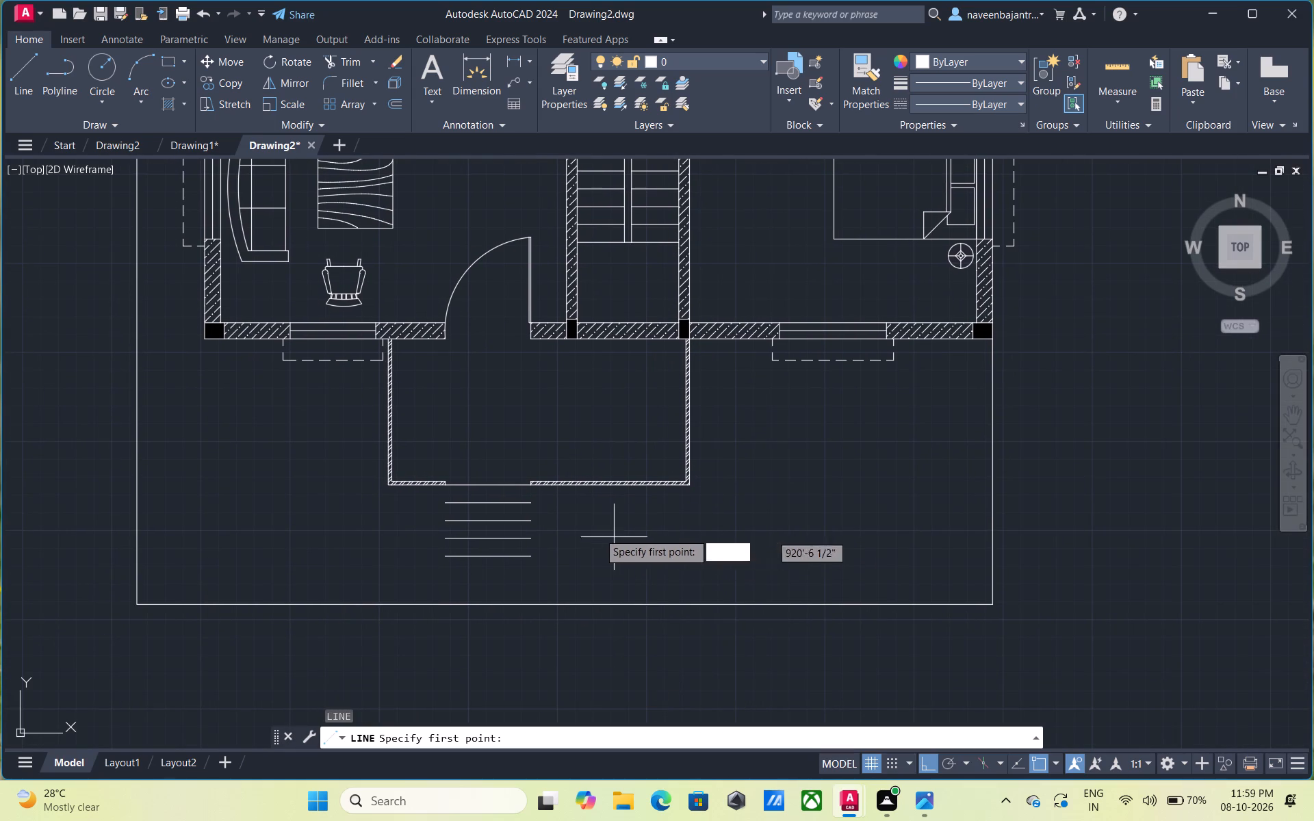
scroll(590, 531, up, 2)
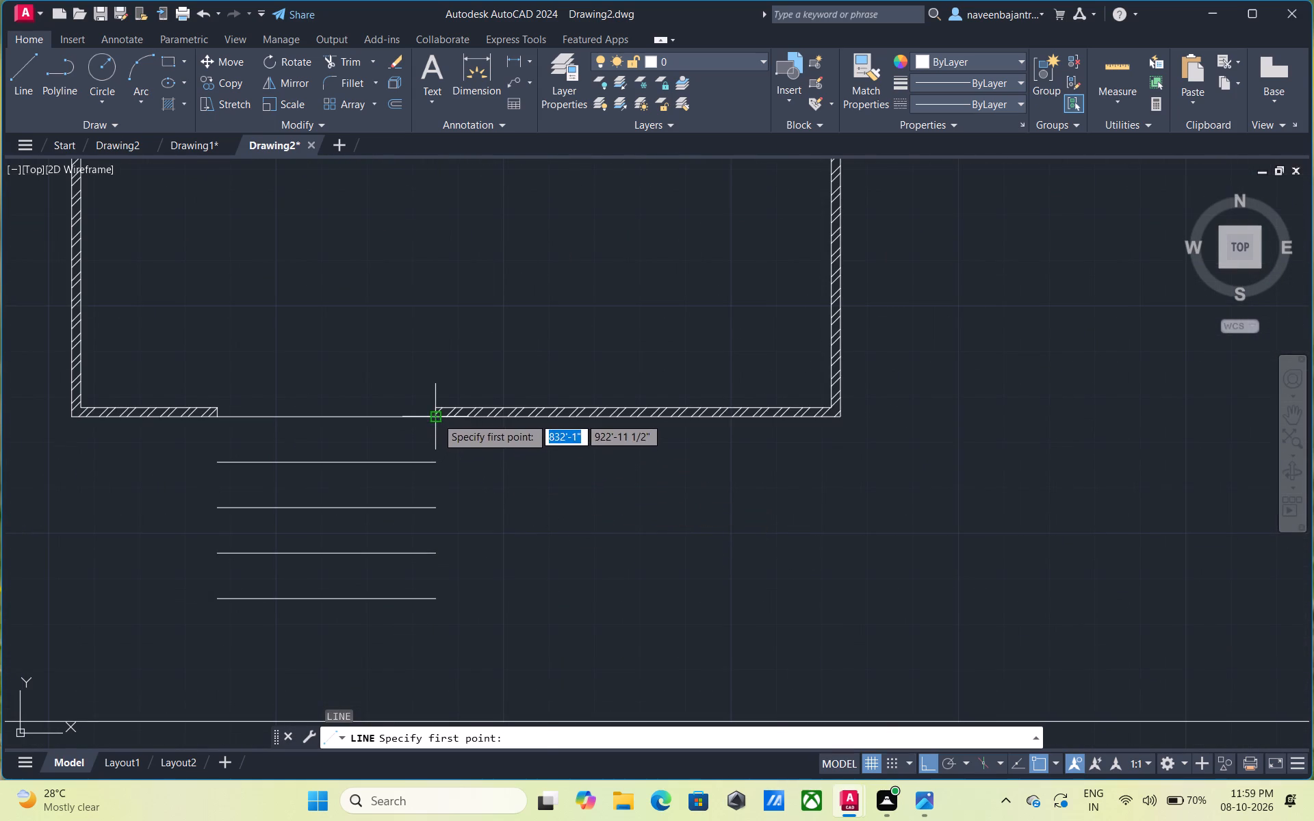
click(437, 417)
click(440, 601)
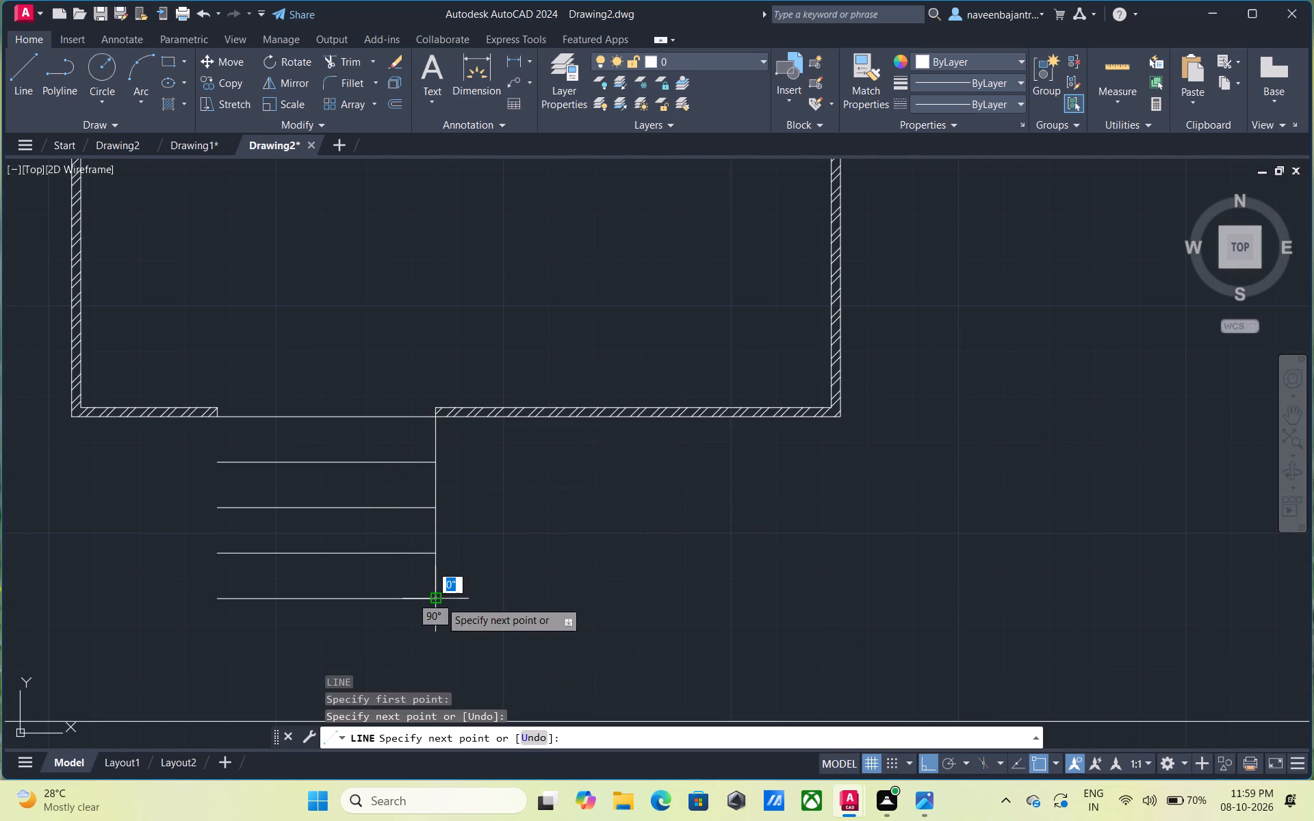
key(Escape)
key(l)
key(space)
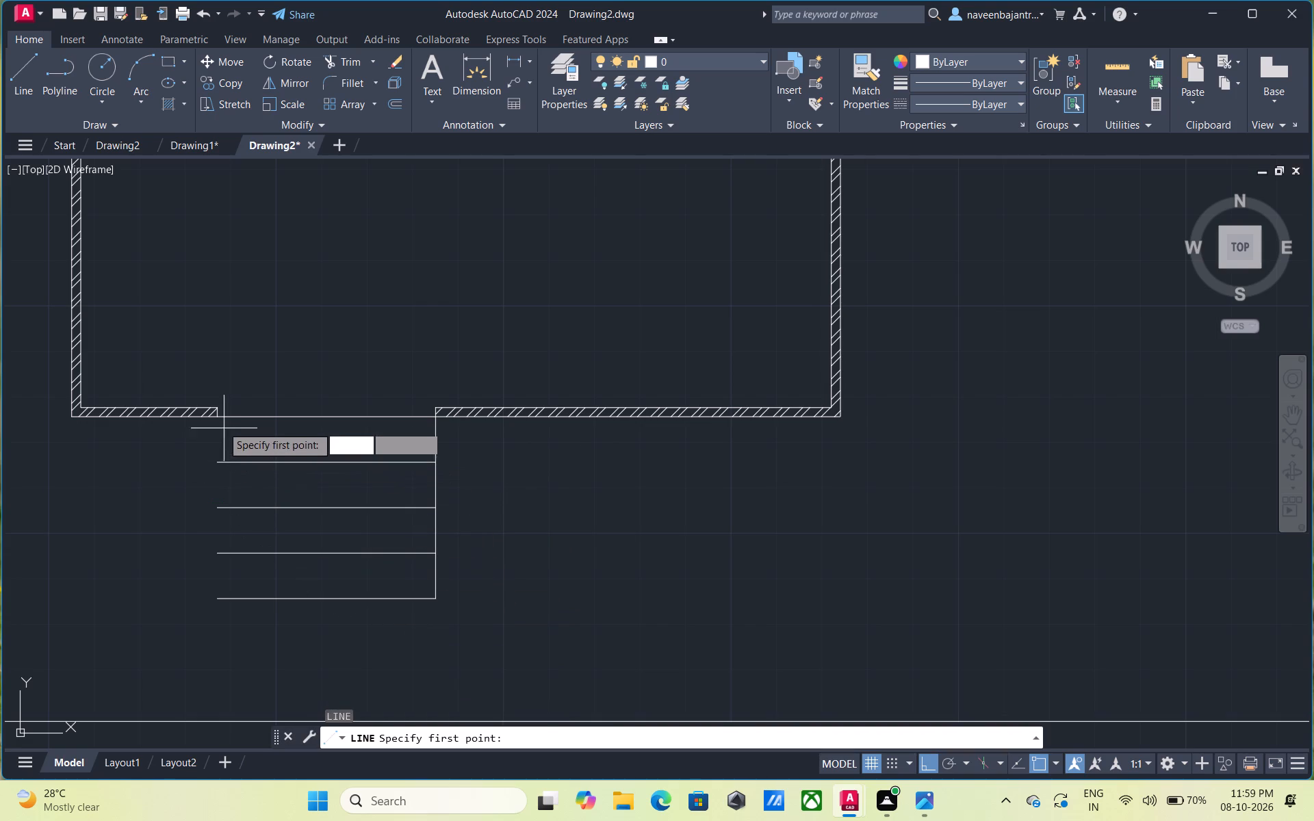
click(218, 419)
click(220, 597)
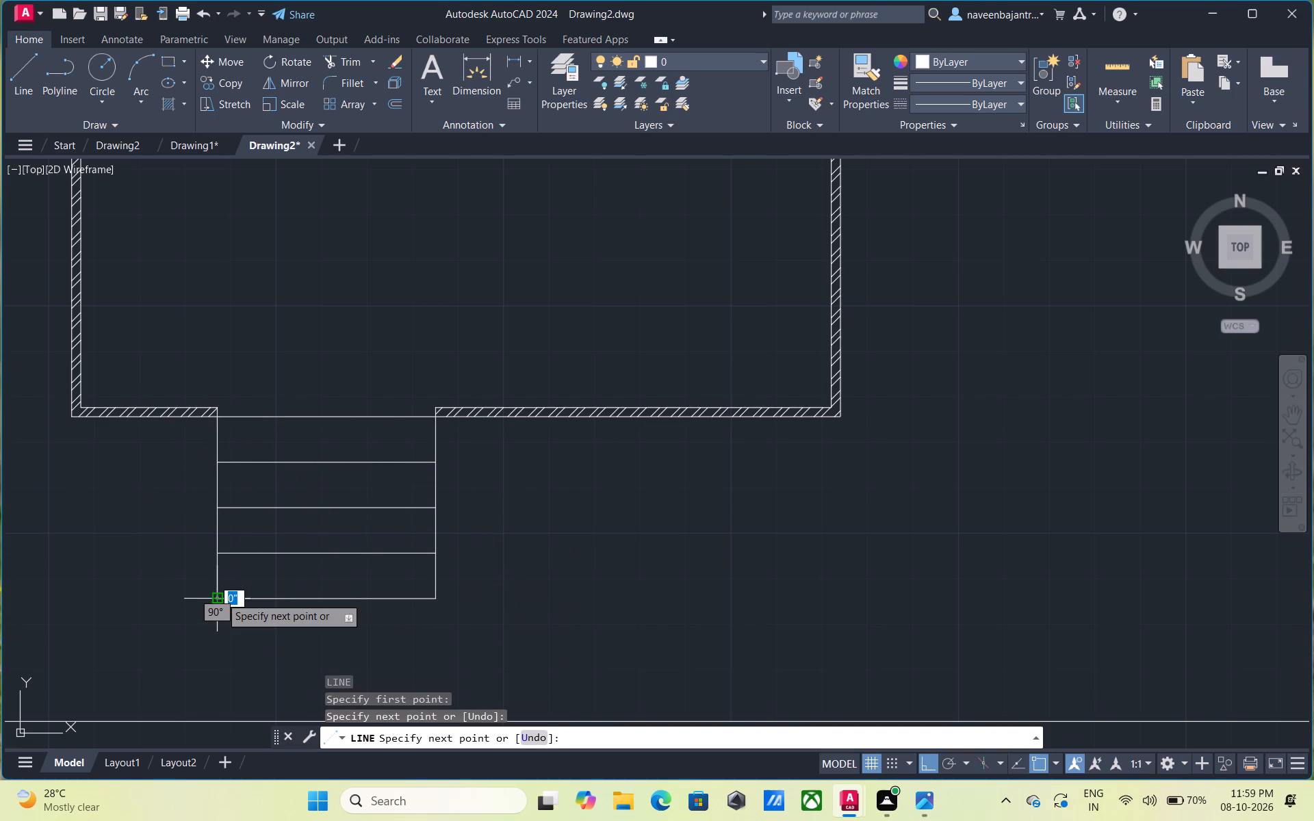
key(Escape)
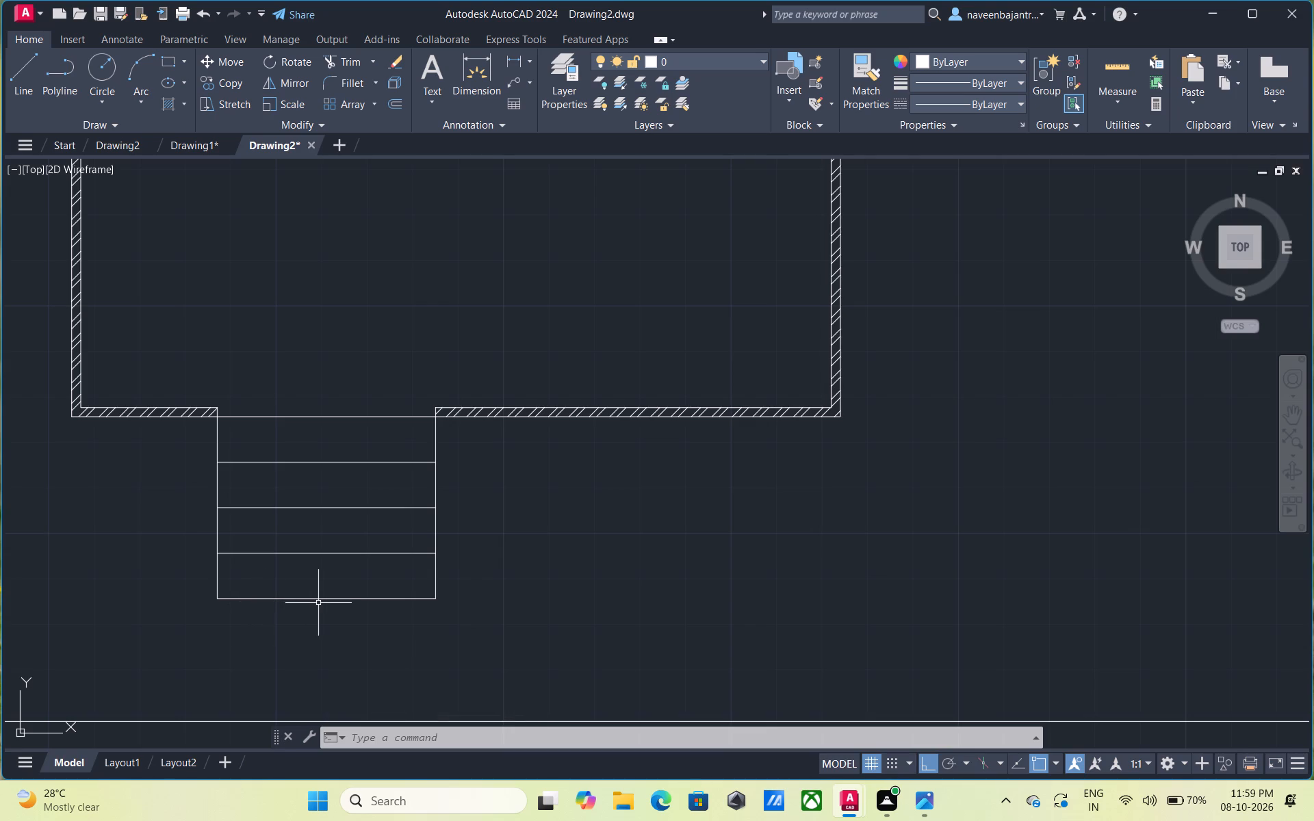
key(Escape)
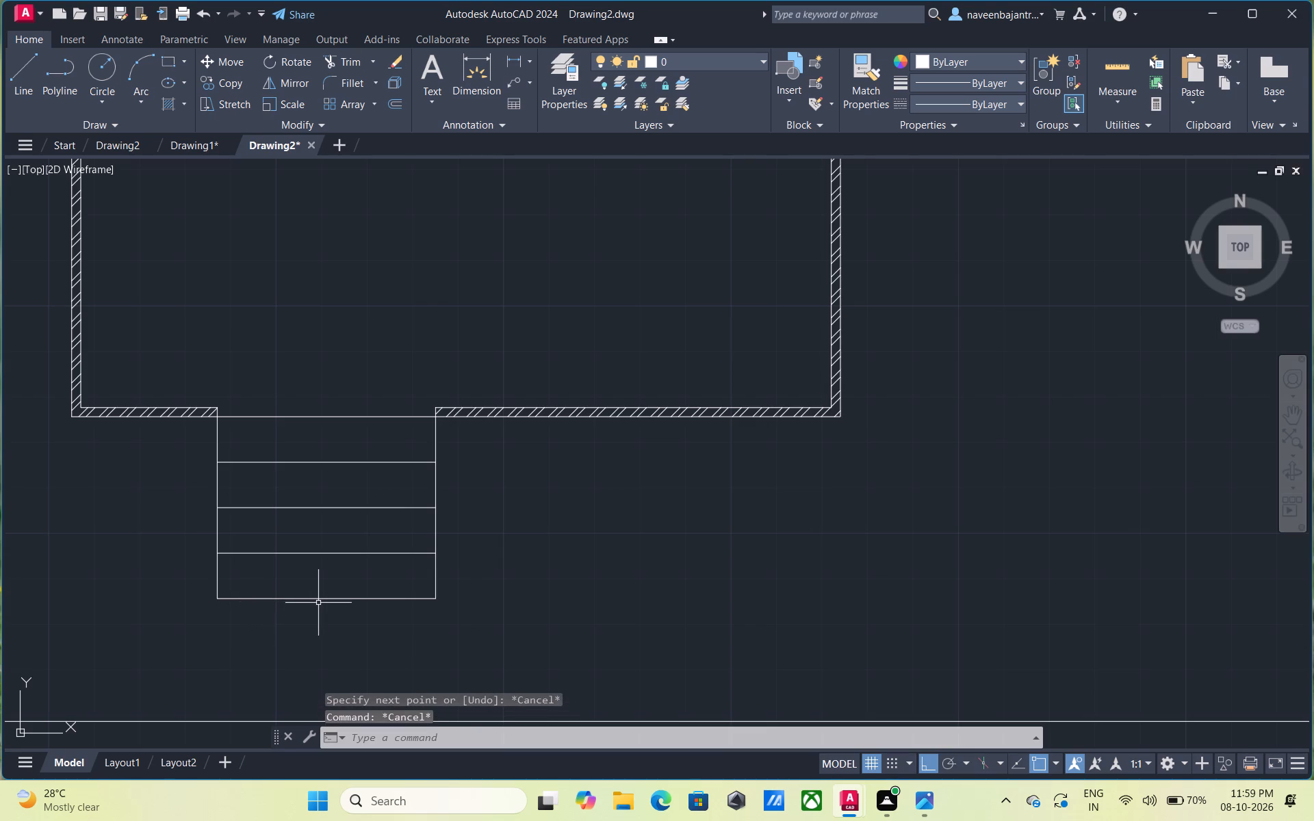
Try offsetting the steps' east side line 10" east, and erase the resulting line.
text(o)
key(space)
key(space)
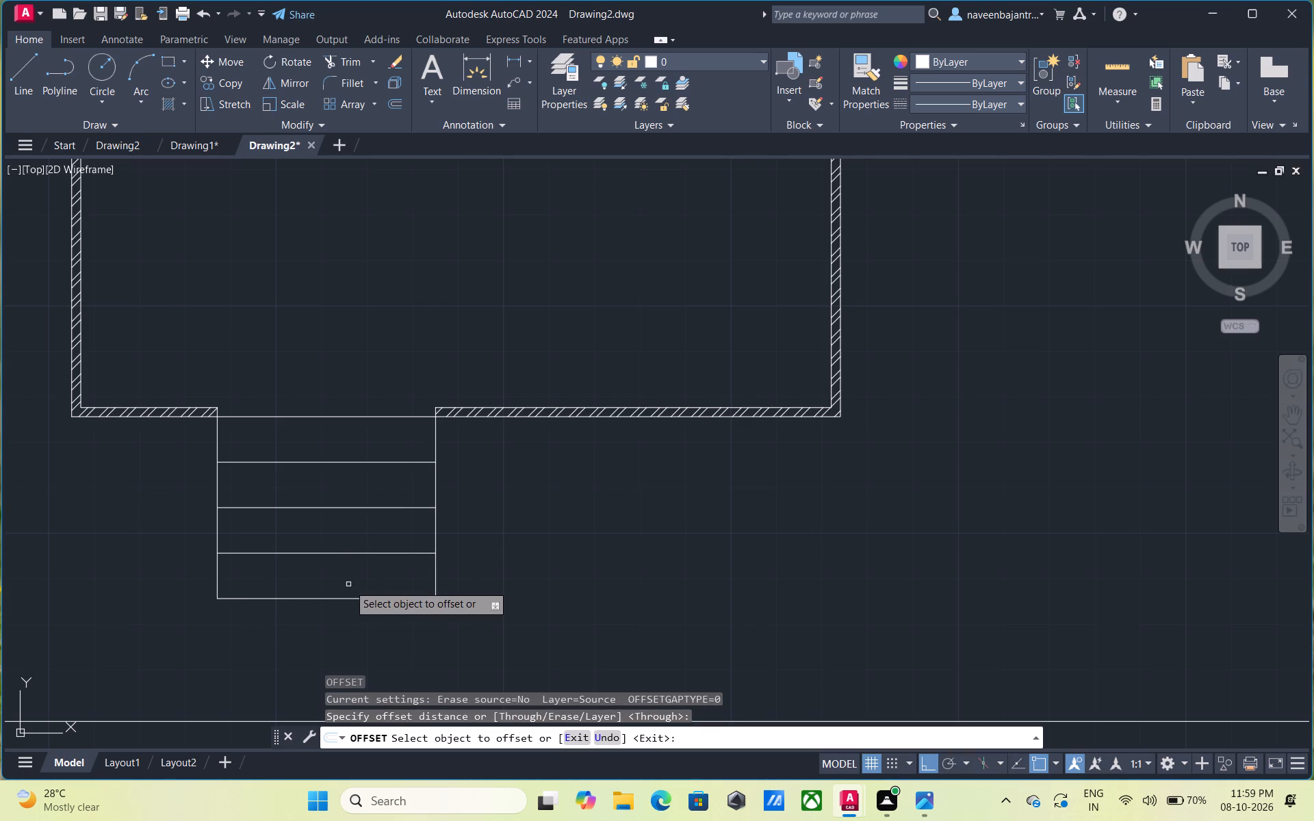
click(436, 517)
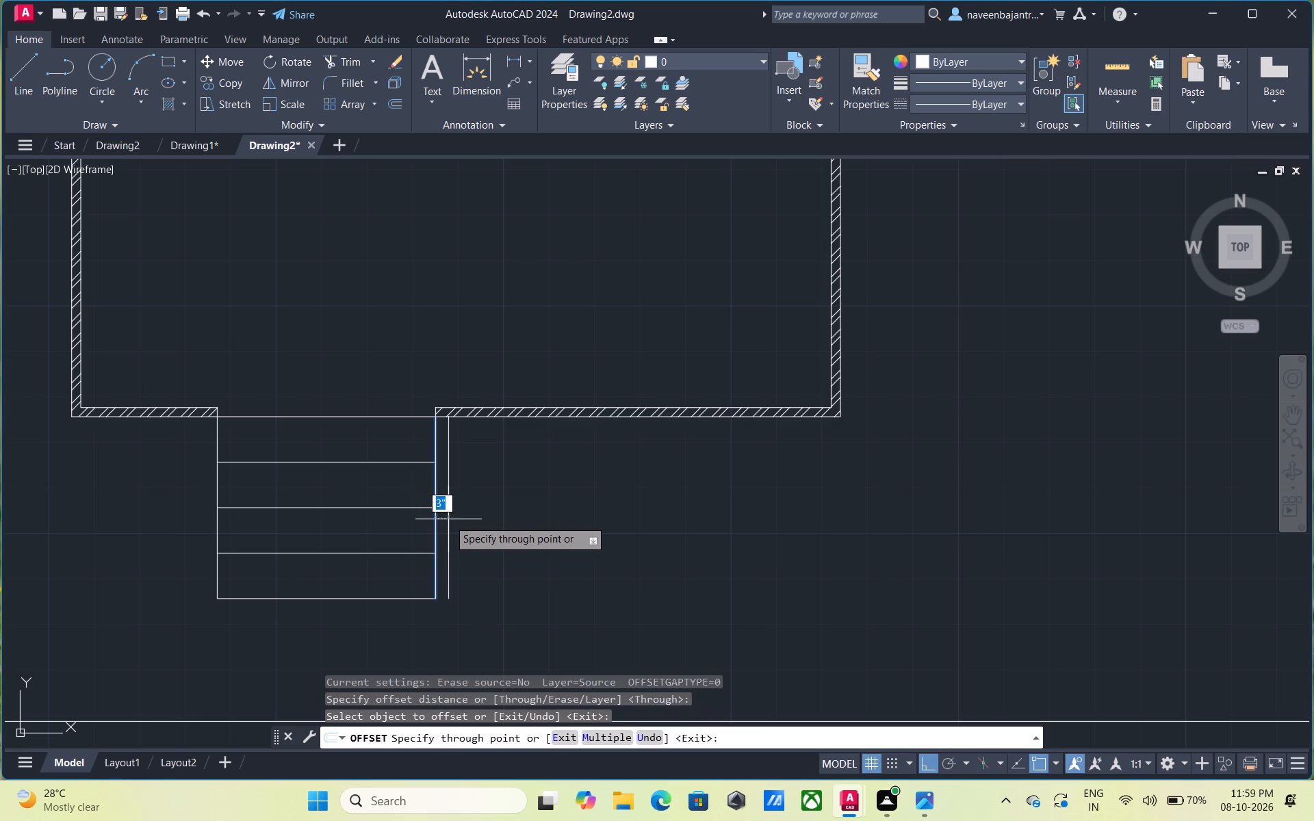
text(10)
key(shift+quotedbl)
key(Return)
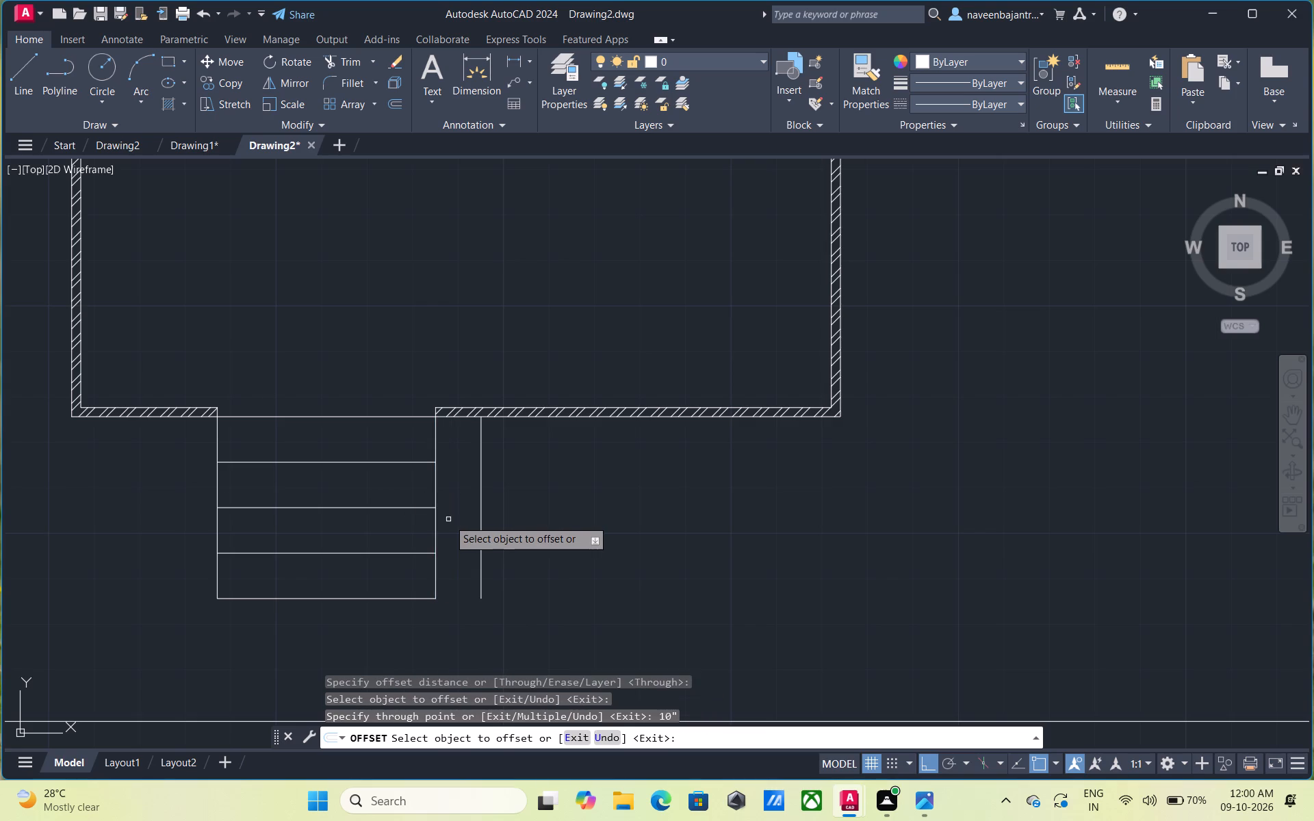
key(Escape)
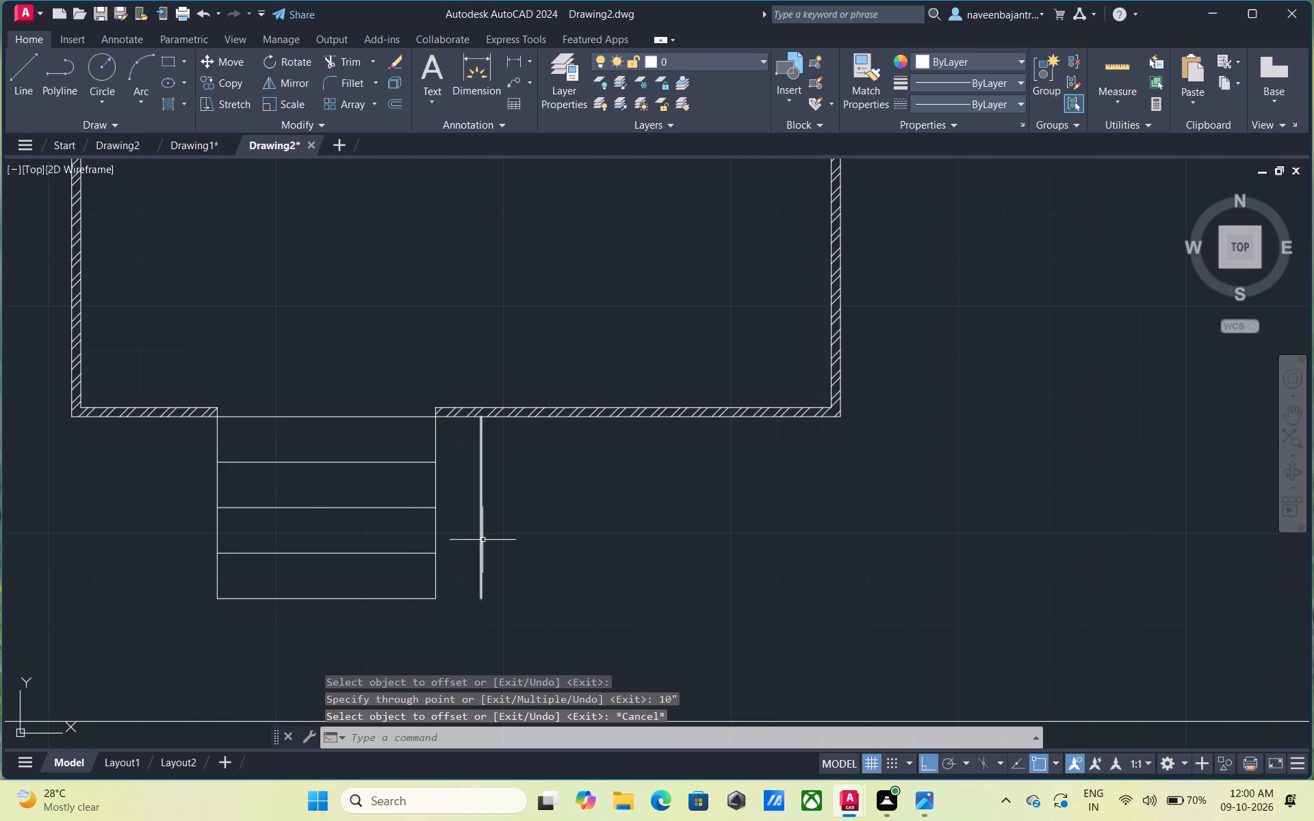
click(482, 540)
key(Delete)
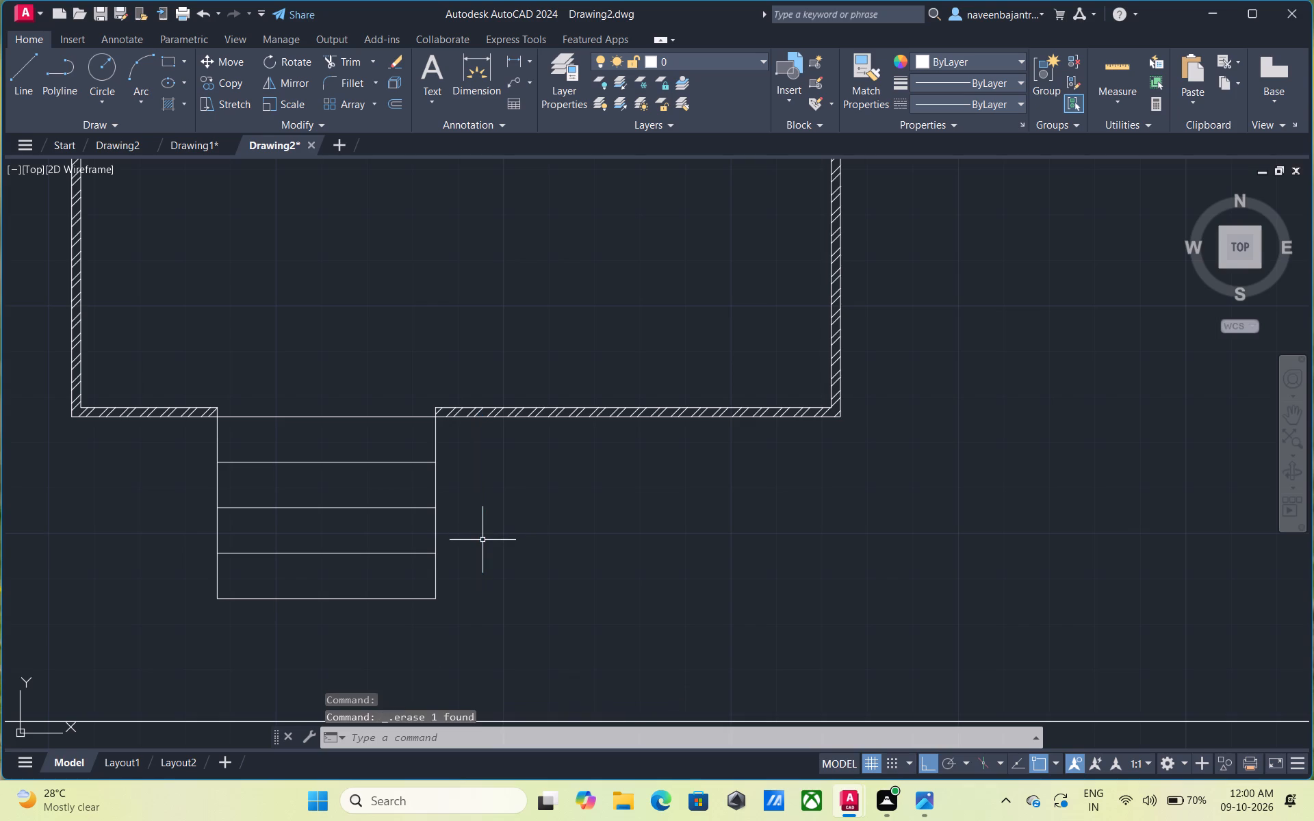
Offset the east and west side lines of the entrance steps outward by 7" each.
key(Escape)
text(o)
key(space)
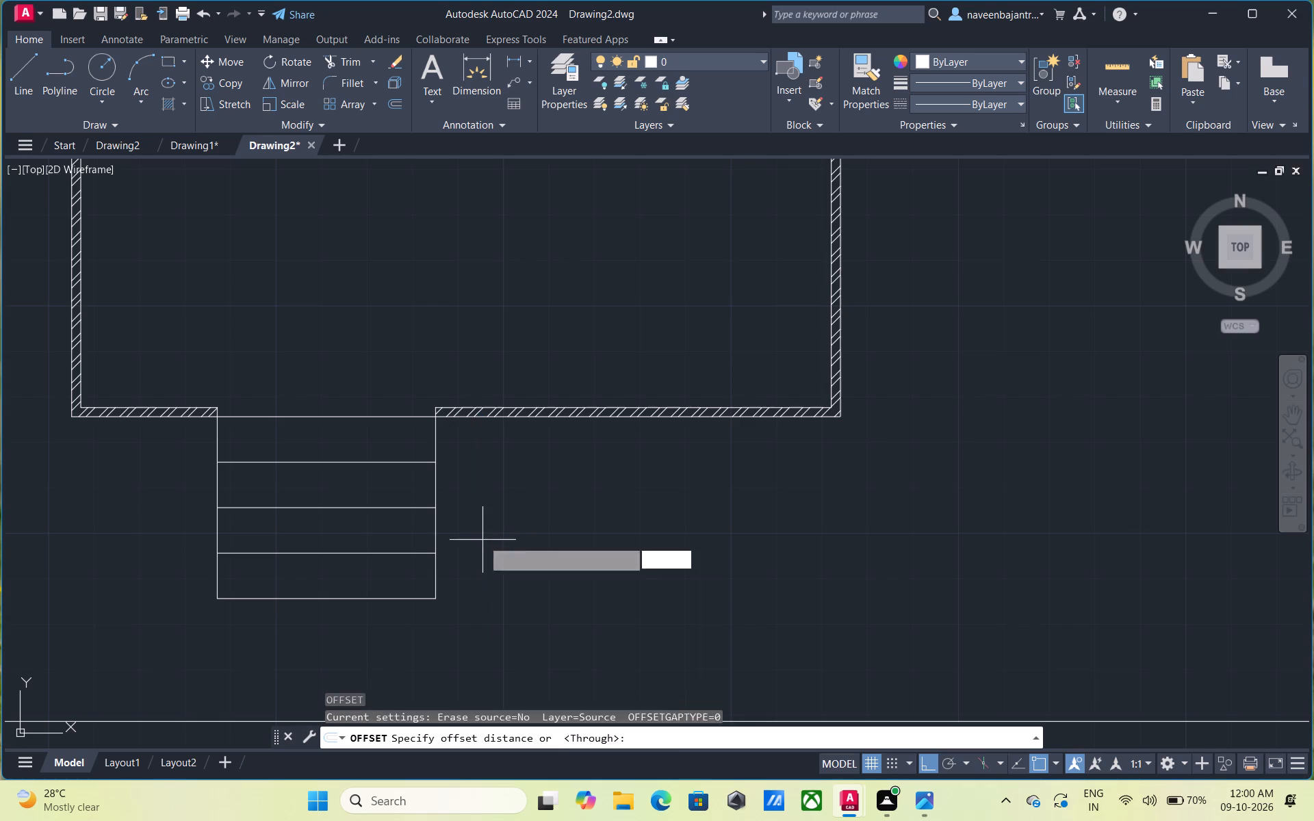
key(space)
click(434, 524)
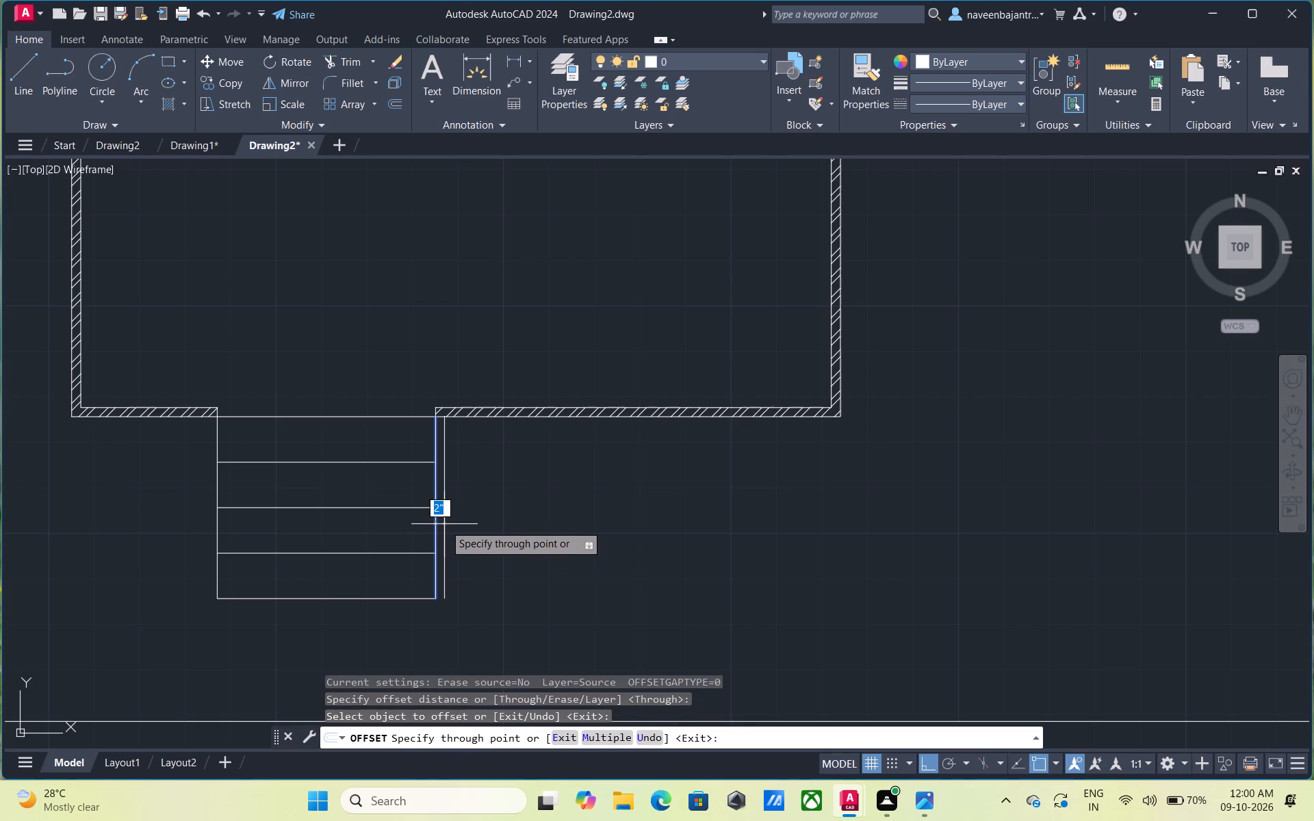
key(7)
key(shift+quotedbl)
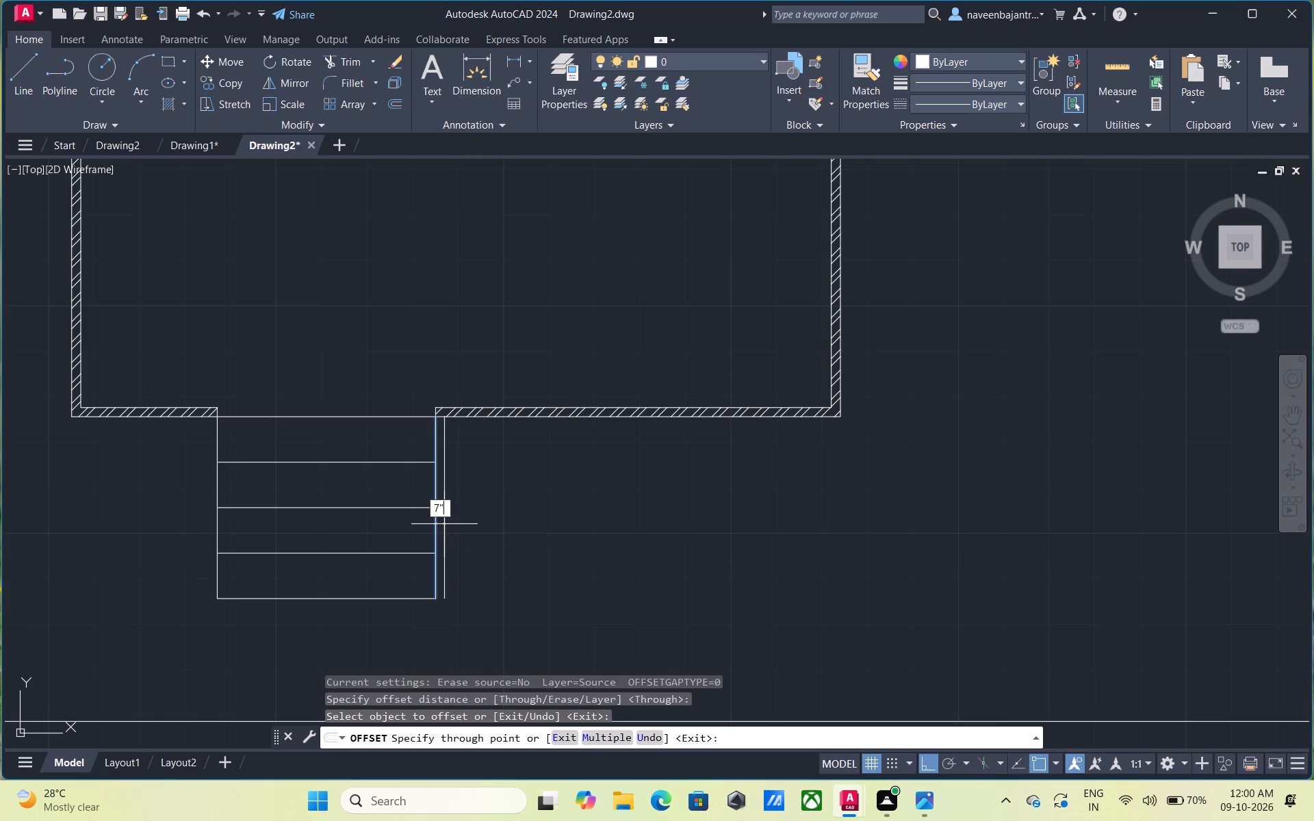
key(Return)
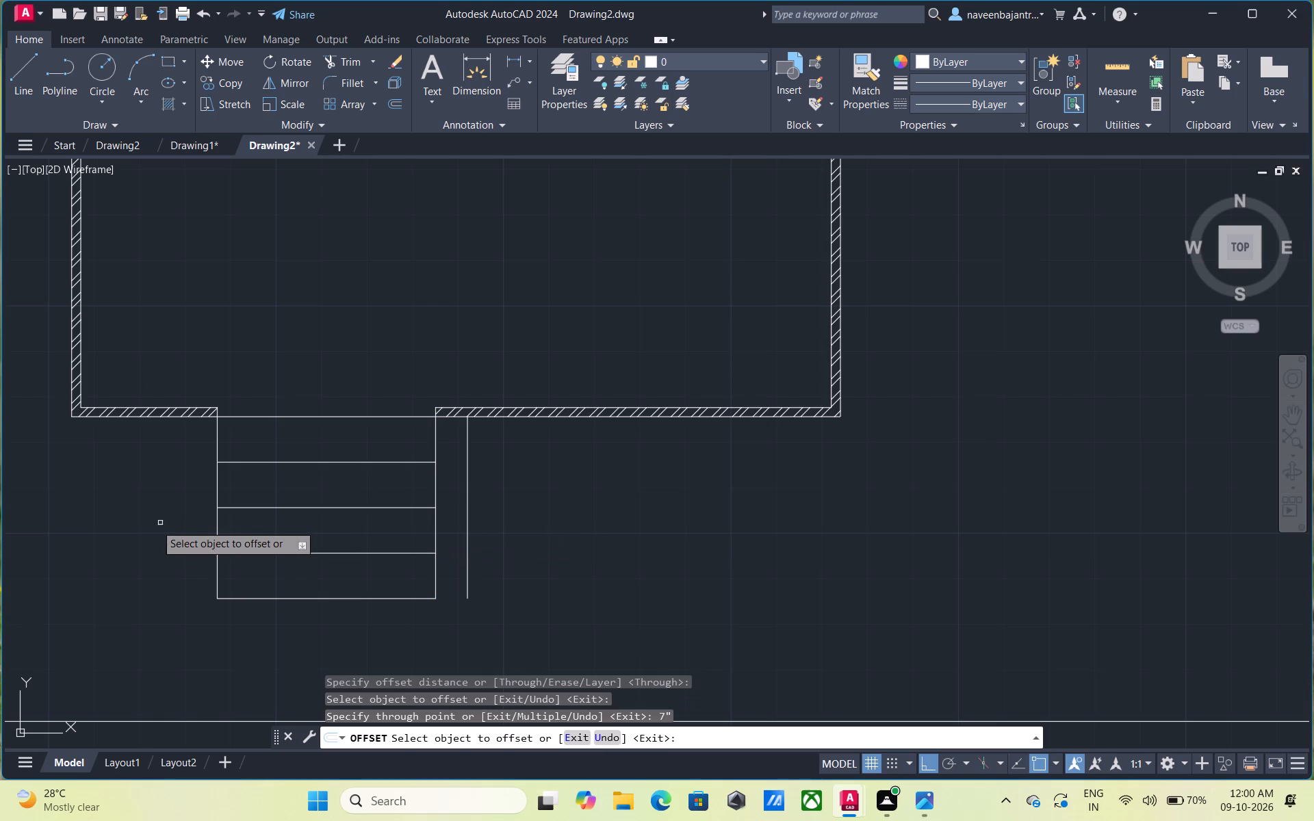
click(215, 527)
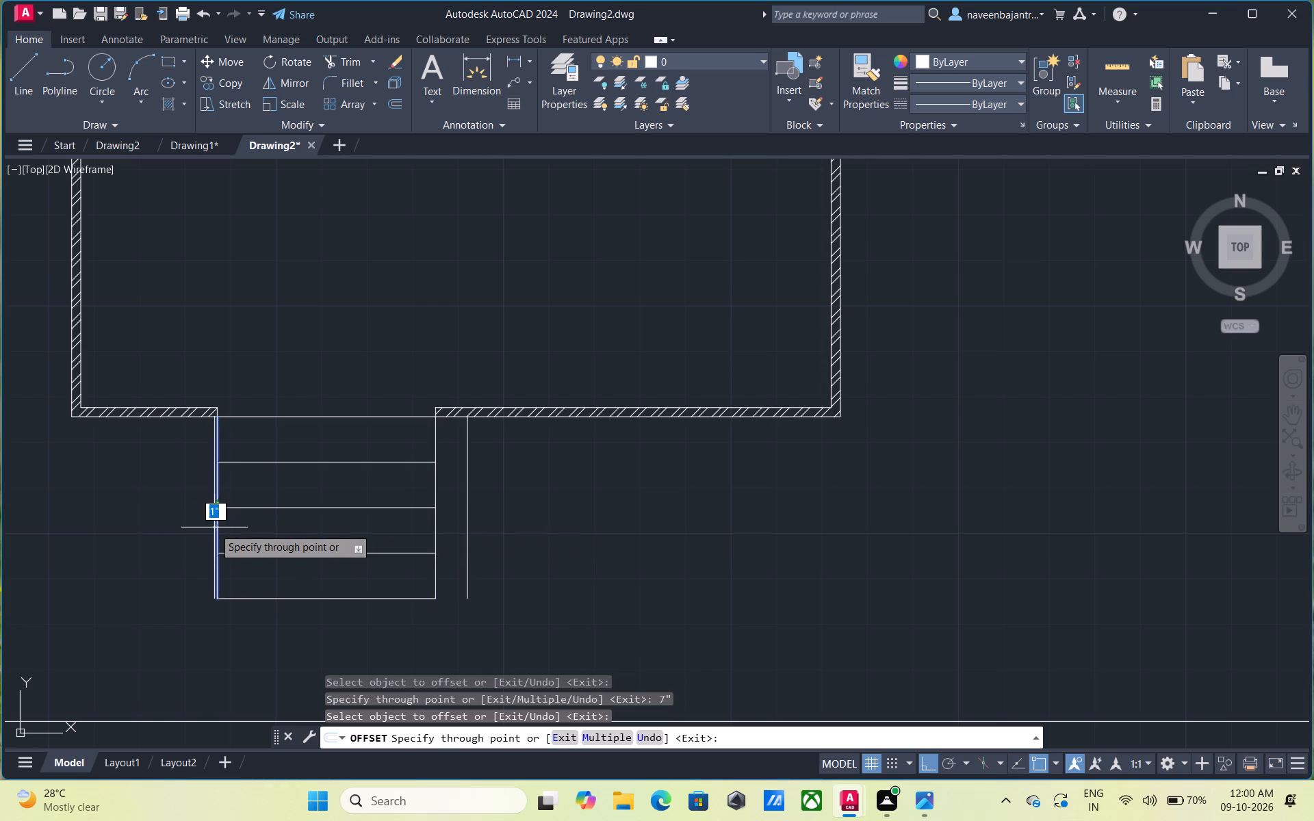
text(7")
key(Return)
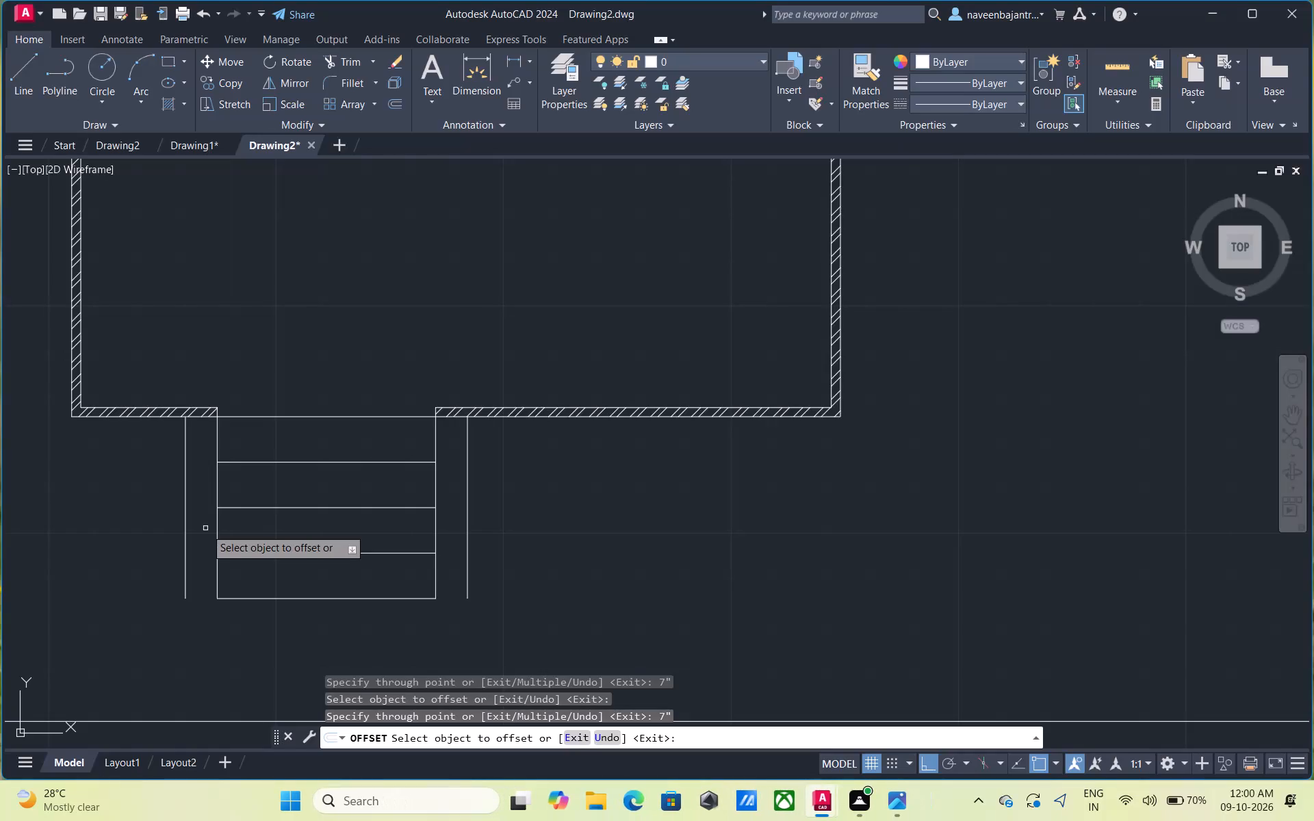
key(Escape)
Draw a line joining the south ends of the two outer side lines to close off the entrance steps.
text(l)
key(space)
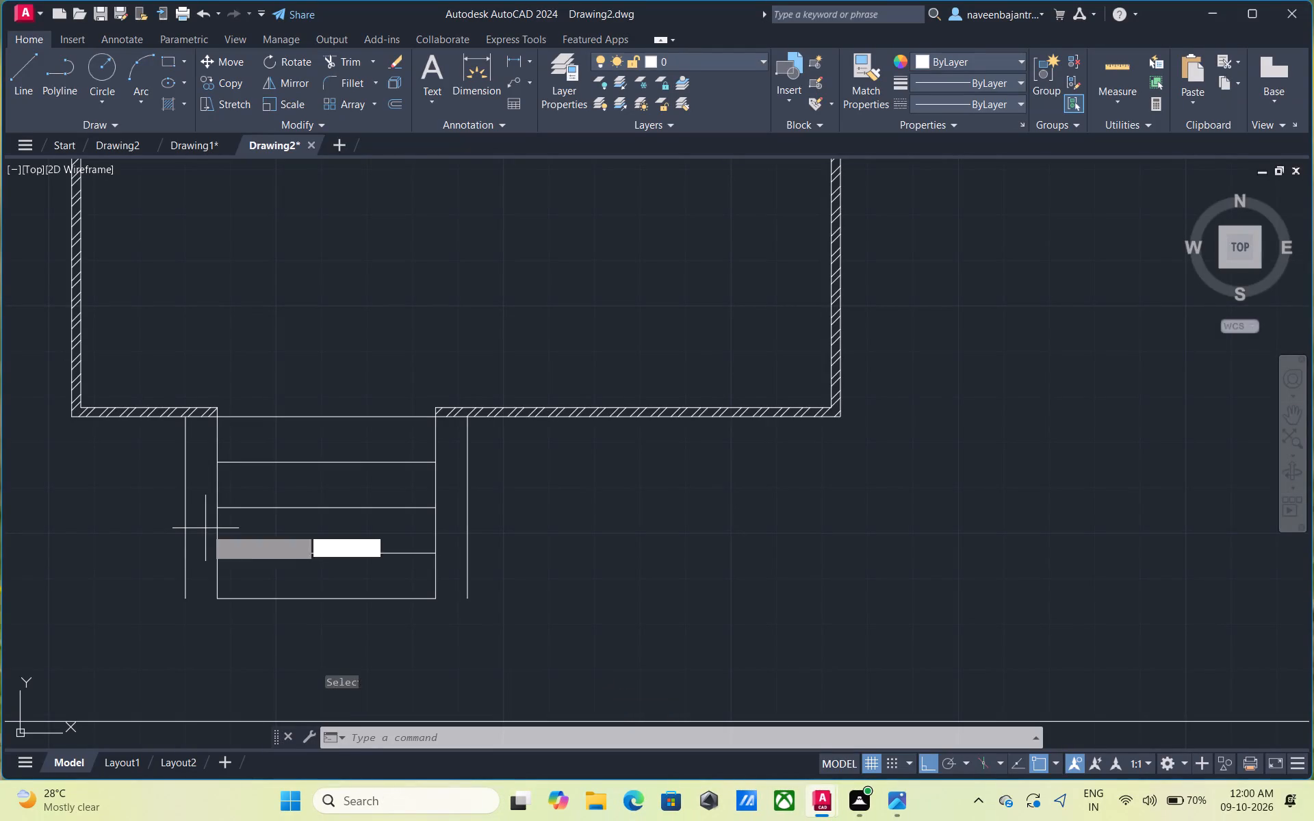
click(181, 600)
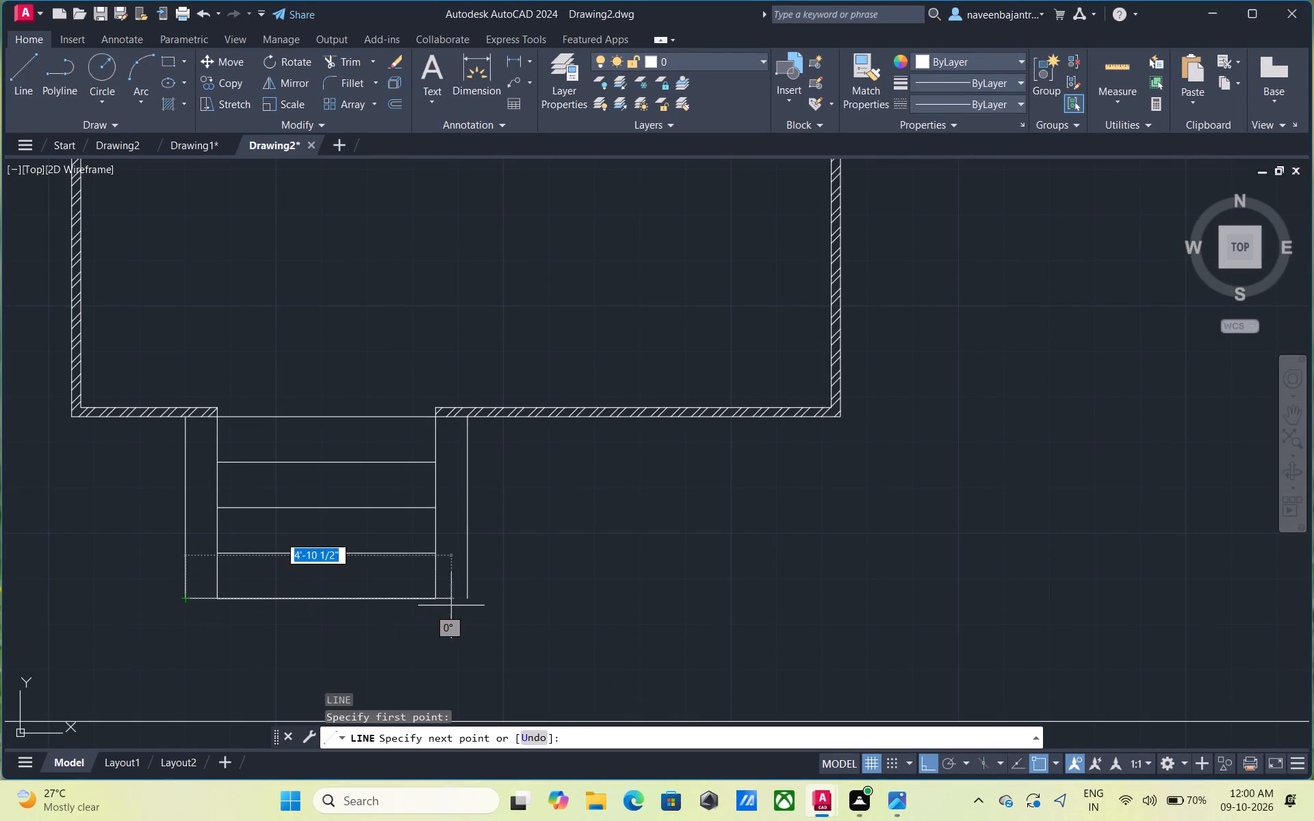
click(467, 601)
key(Escape)
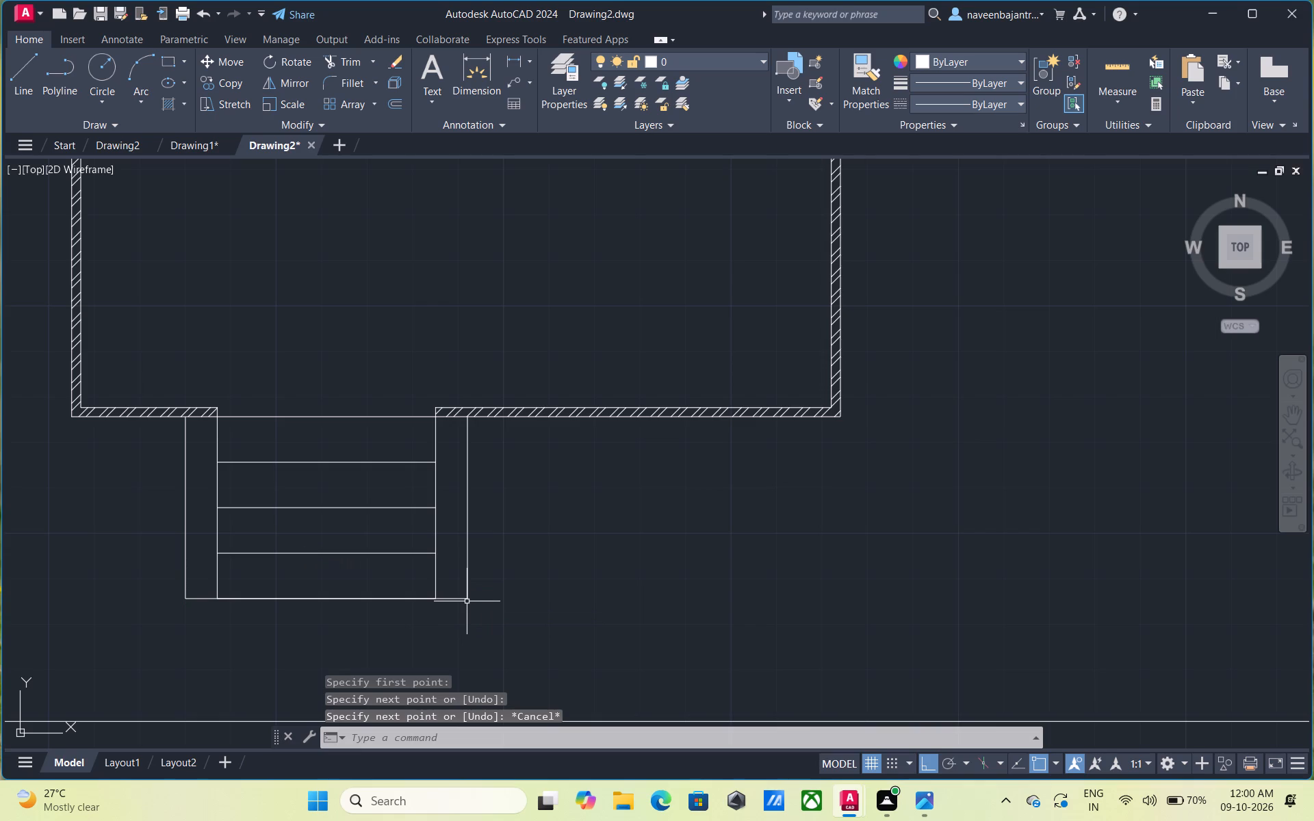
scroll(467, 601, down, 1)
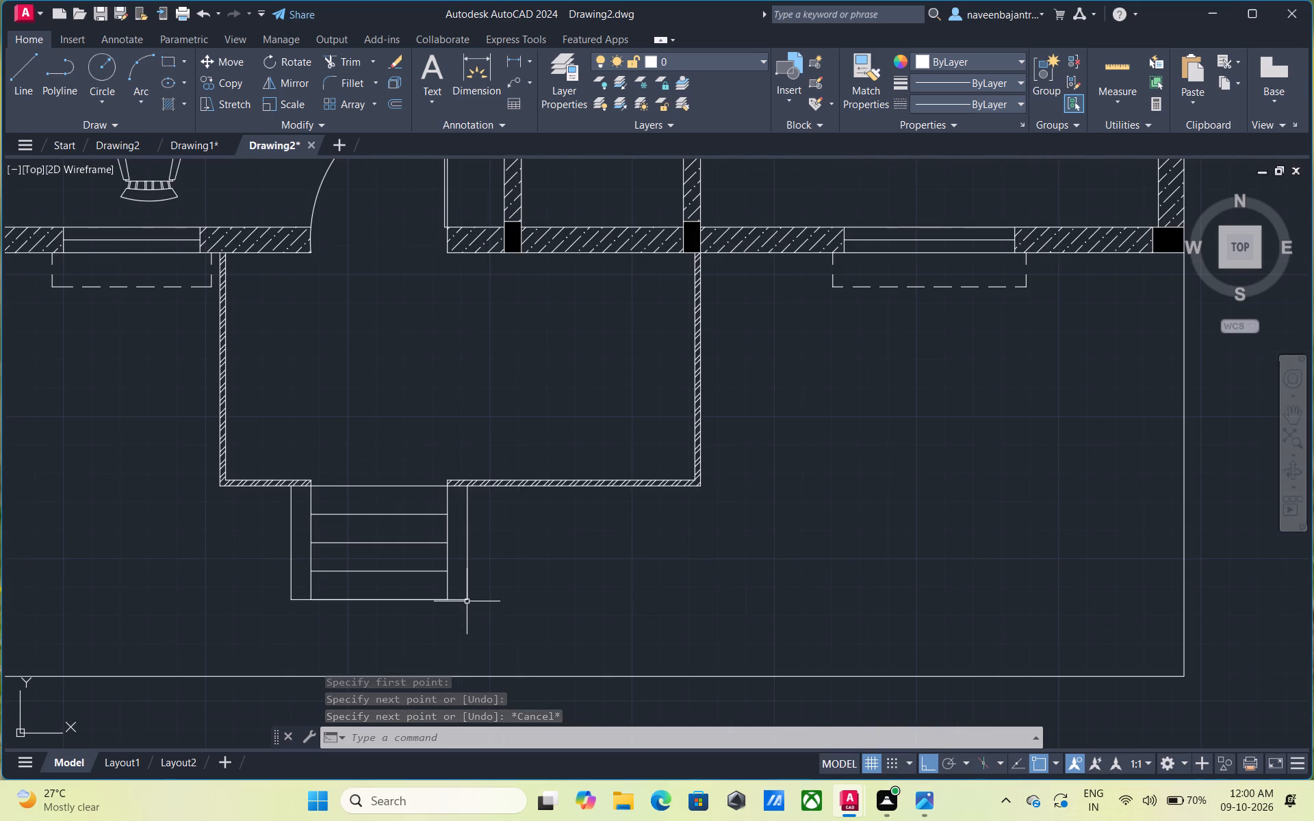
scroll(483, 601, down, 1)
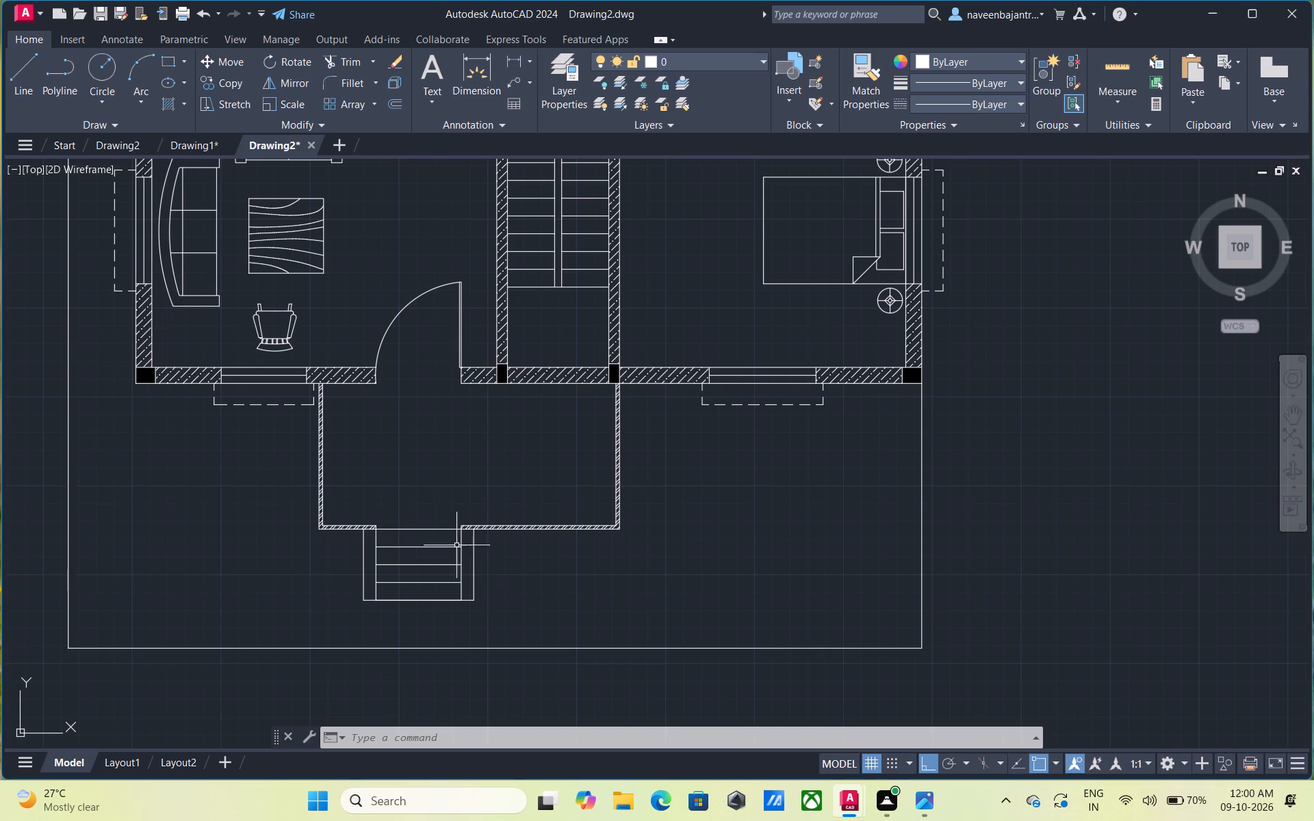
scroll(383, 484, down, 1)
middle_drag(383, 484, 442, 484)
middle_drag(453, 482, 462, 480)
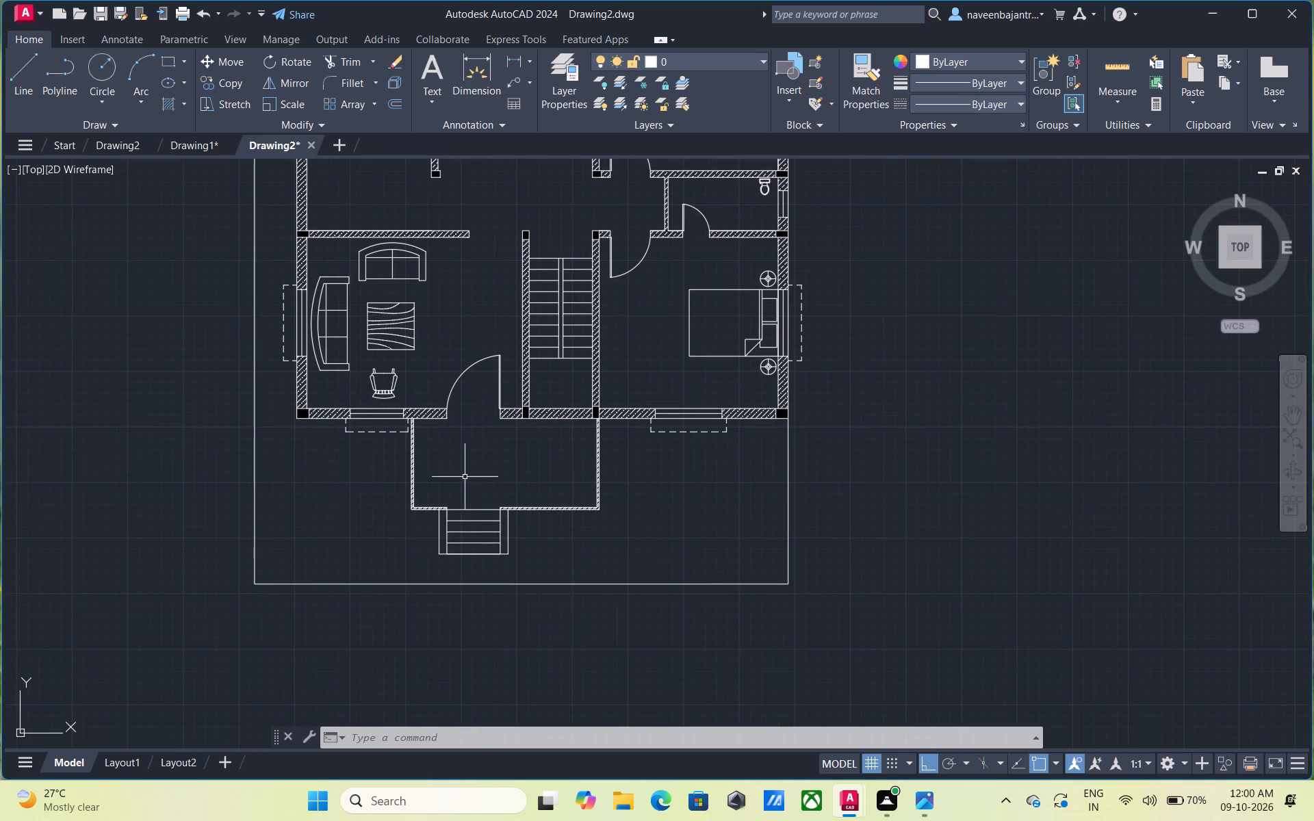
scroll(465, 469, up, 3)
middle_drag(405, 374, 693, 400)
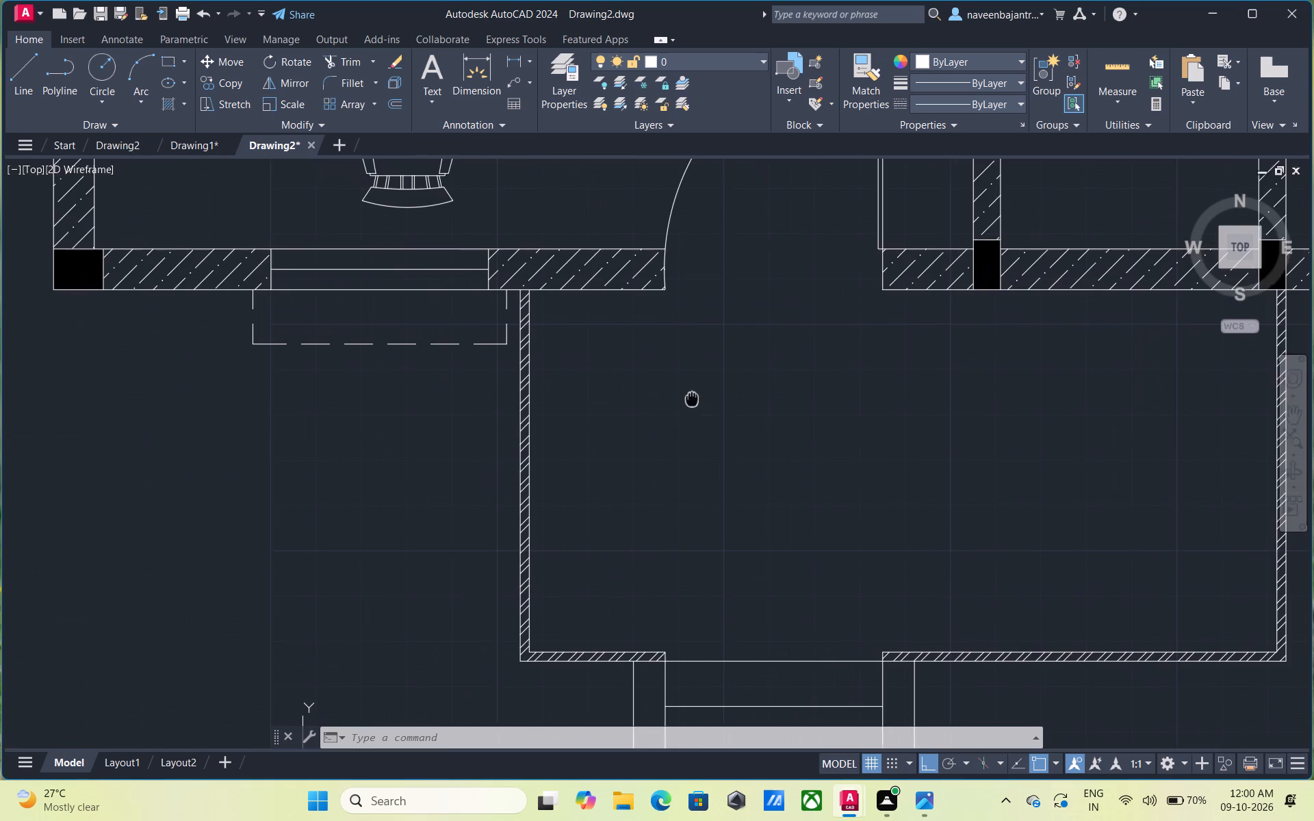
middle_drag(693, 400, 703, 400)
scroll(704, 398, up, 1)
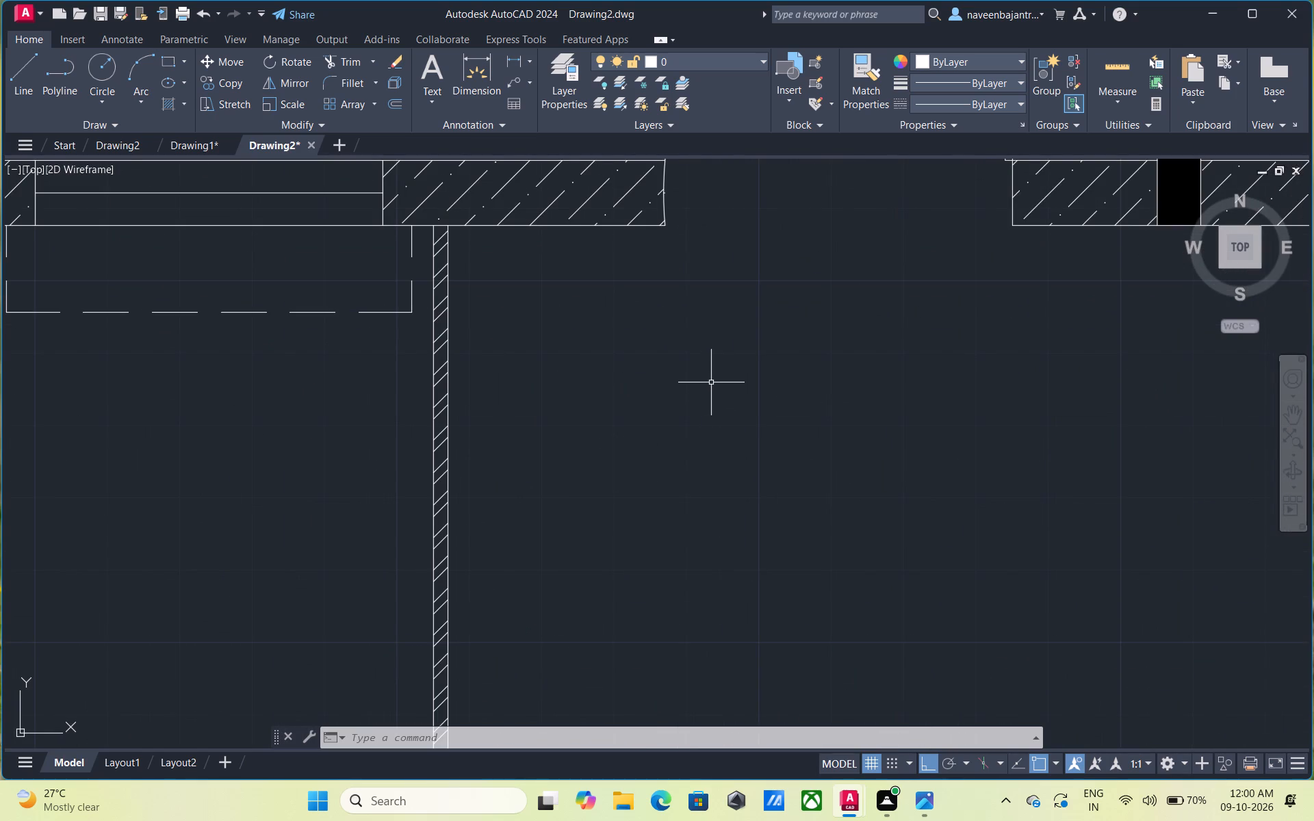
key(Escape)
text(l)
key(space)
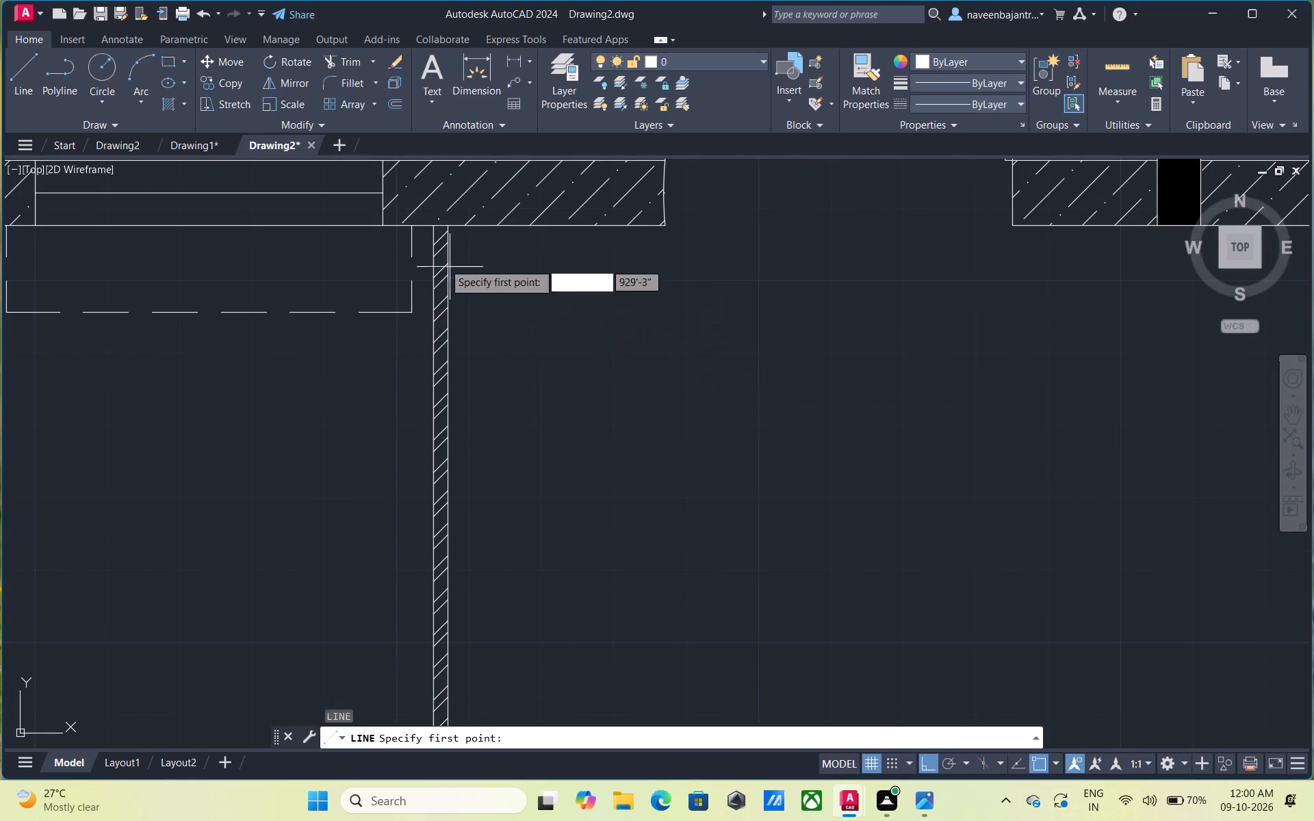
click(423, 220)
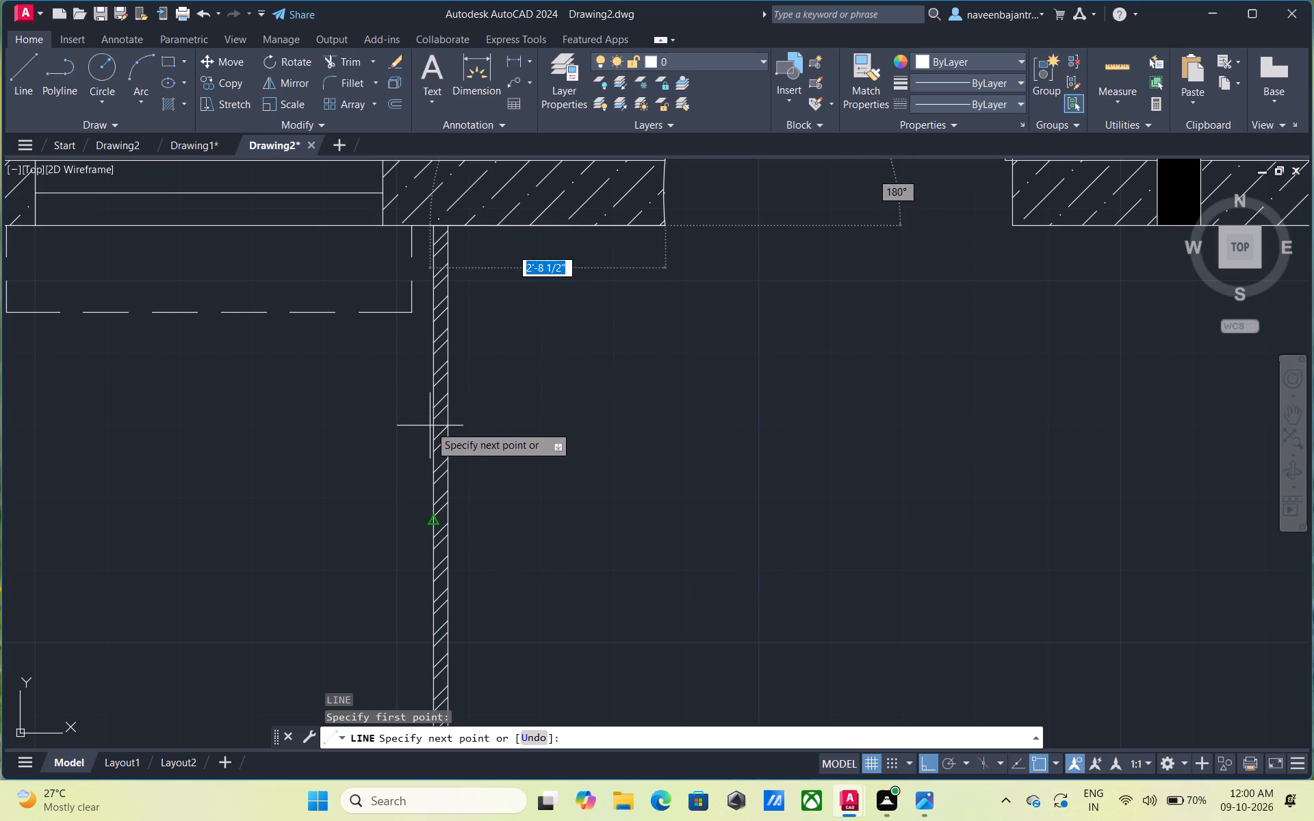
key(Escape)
Draw a vertical line just outside the porch's west edge, from above the front wall south past the outer outline.
text(l)
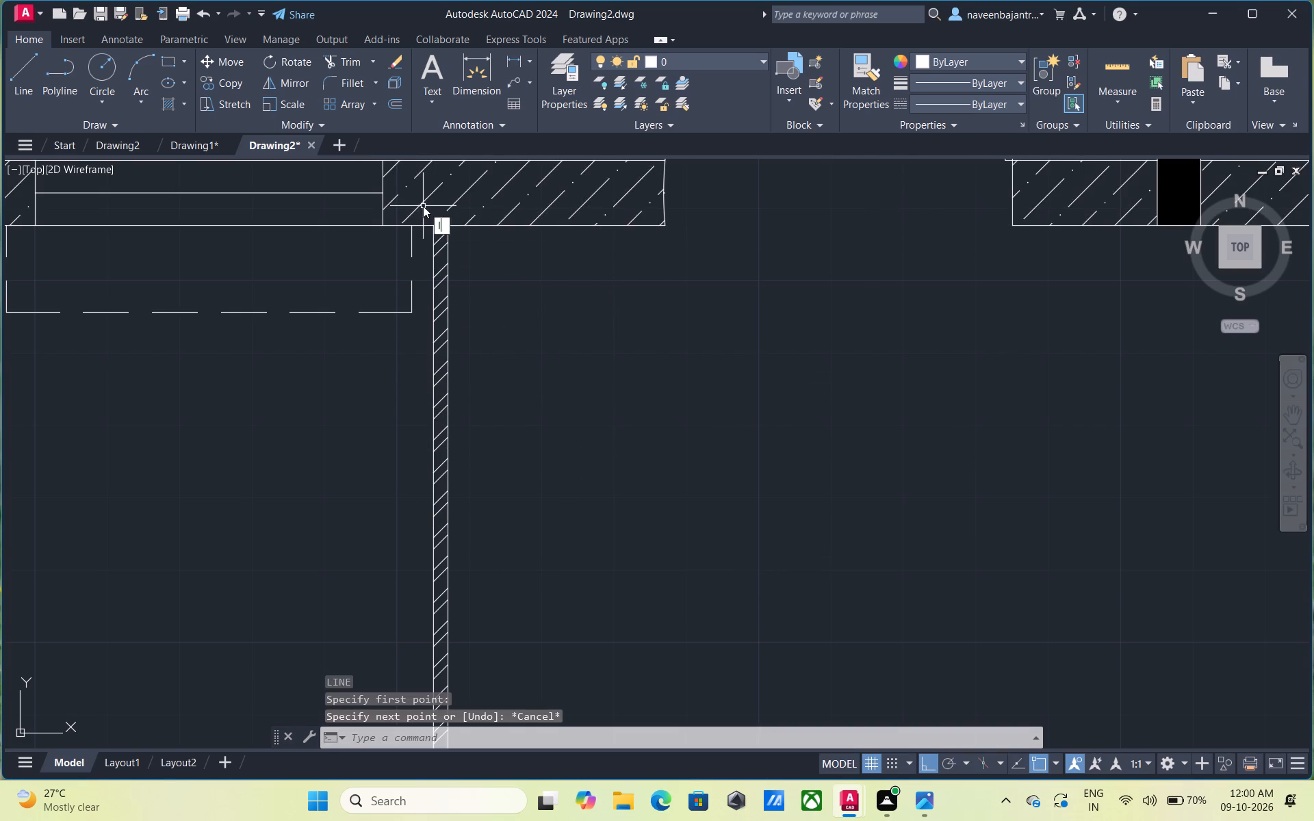
key(space)
scroll(419, 226, down, 1)
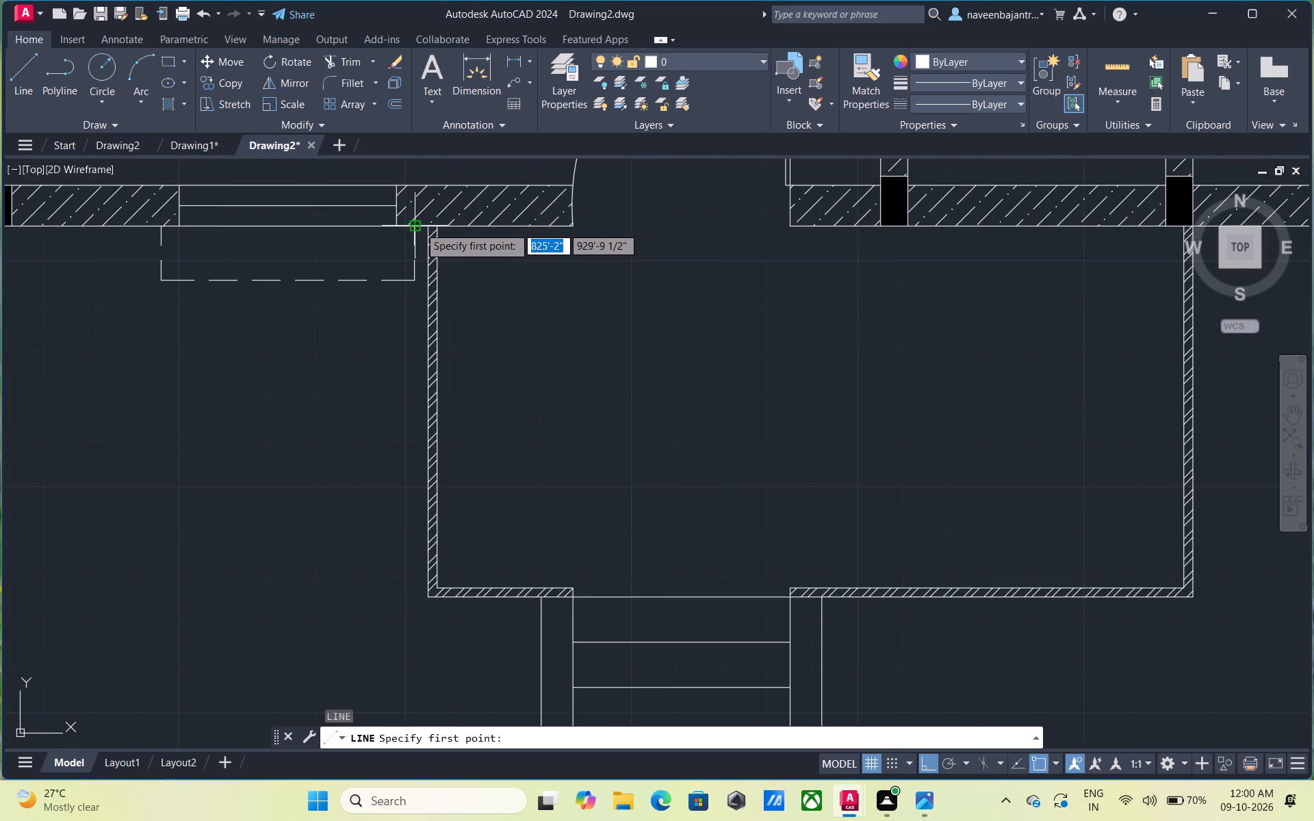
click(426, 170)
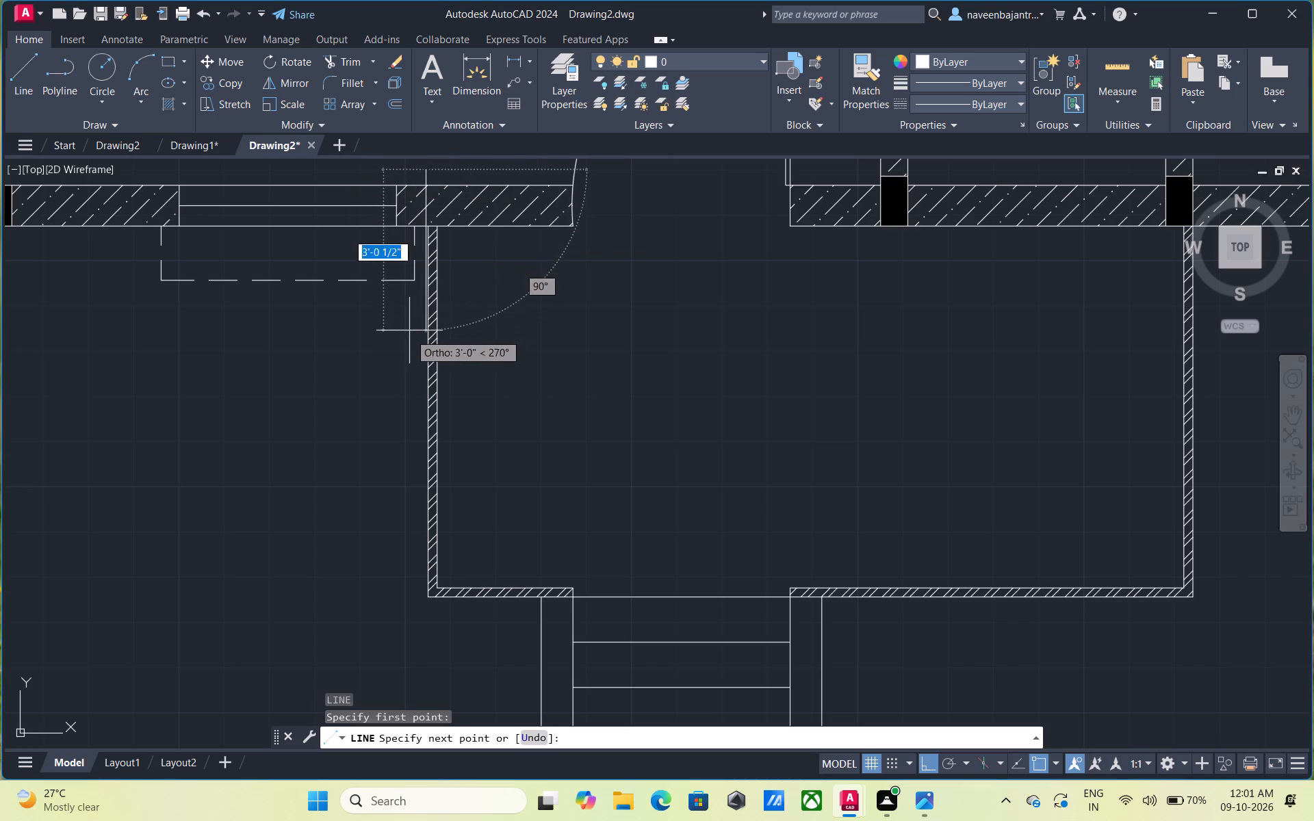
scroll(423, 650, down, 3)
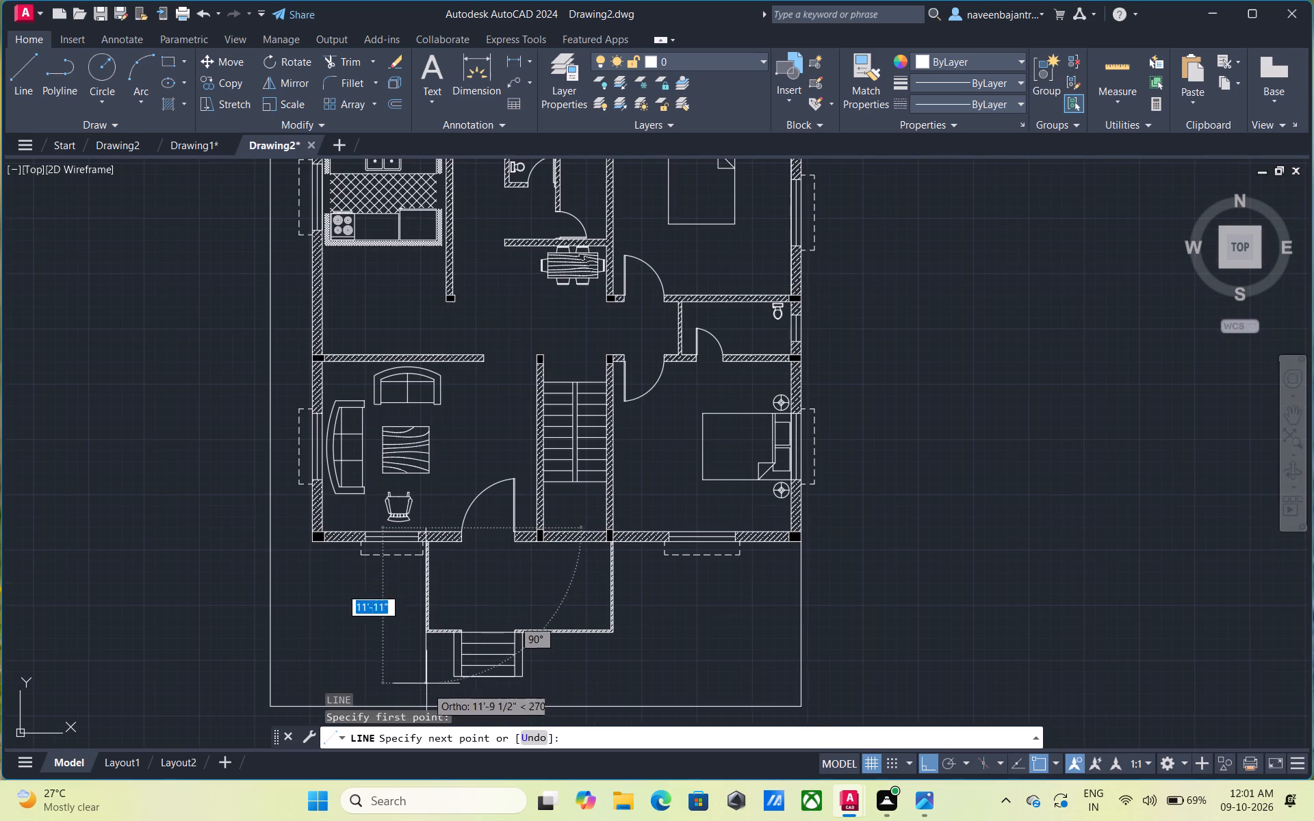
scroll(436, 698, down, 1)
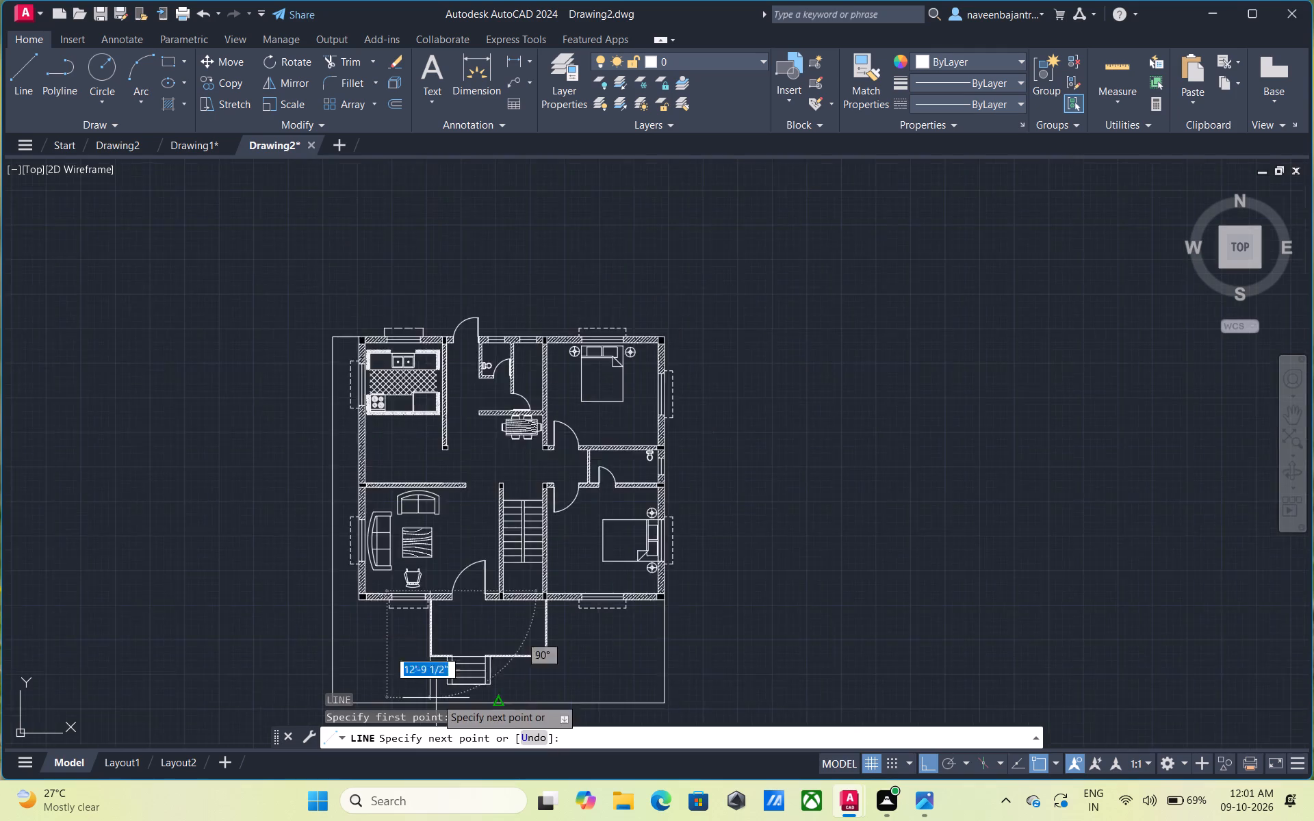
scroll(436, 698, down, 1)
middle_drag(435, 699, 530, 471)
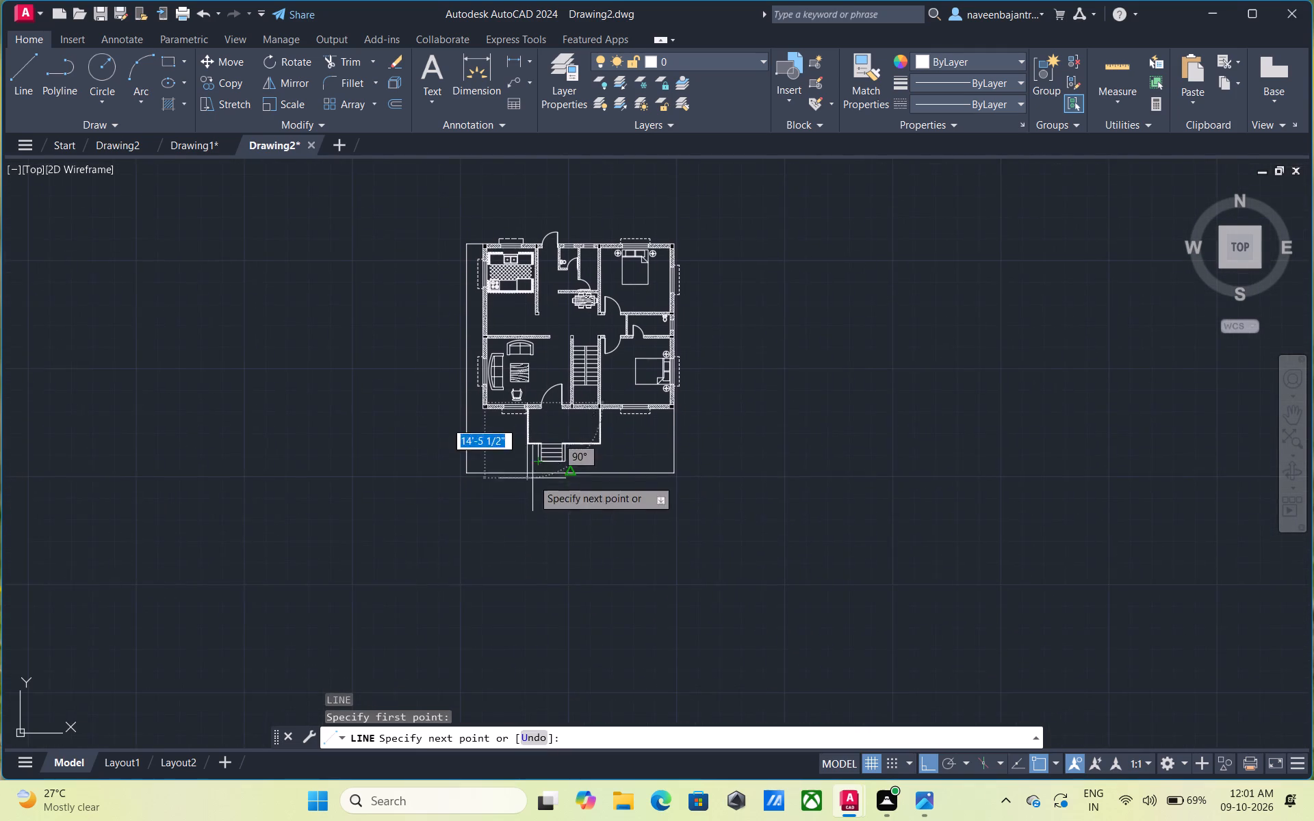
scroll(532, 480, up, 2)
click(517, 515)
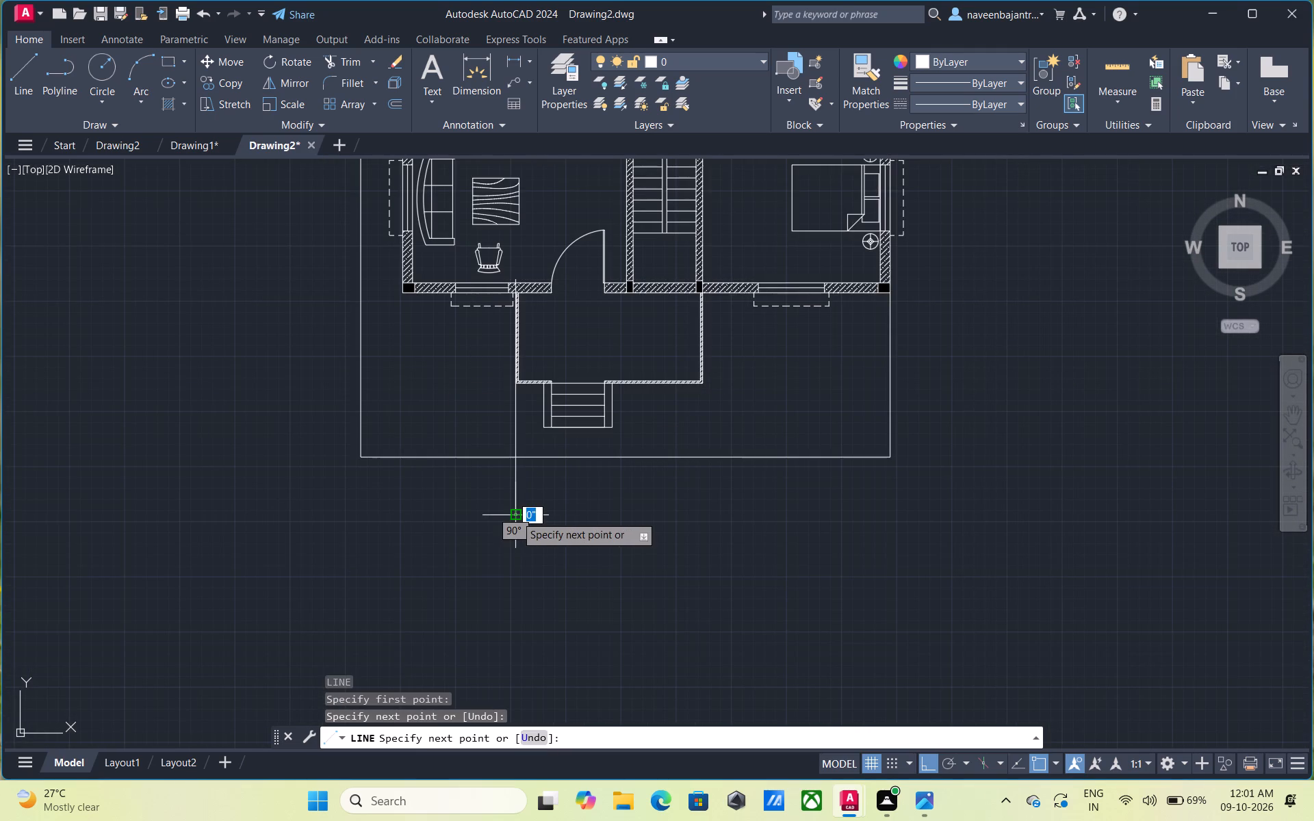
key(Escape)
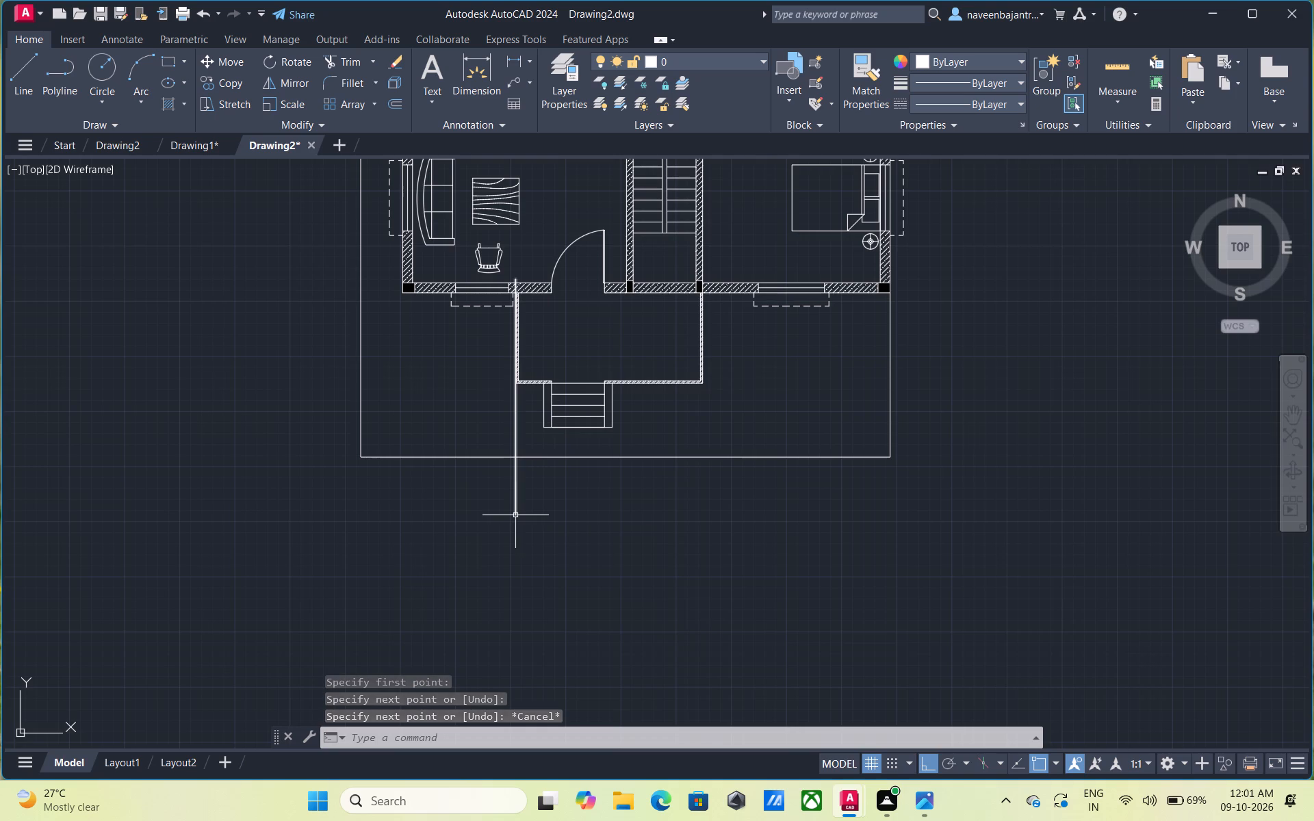
key(Escape)
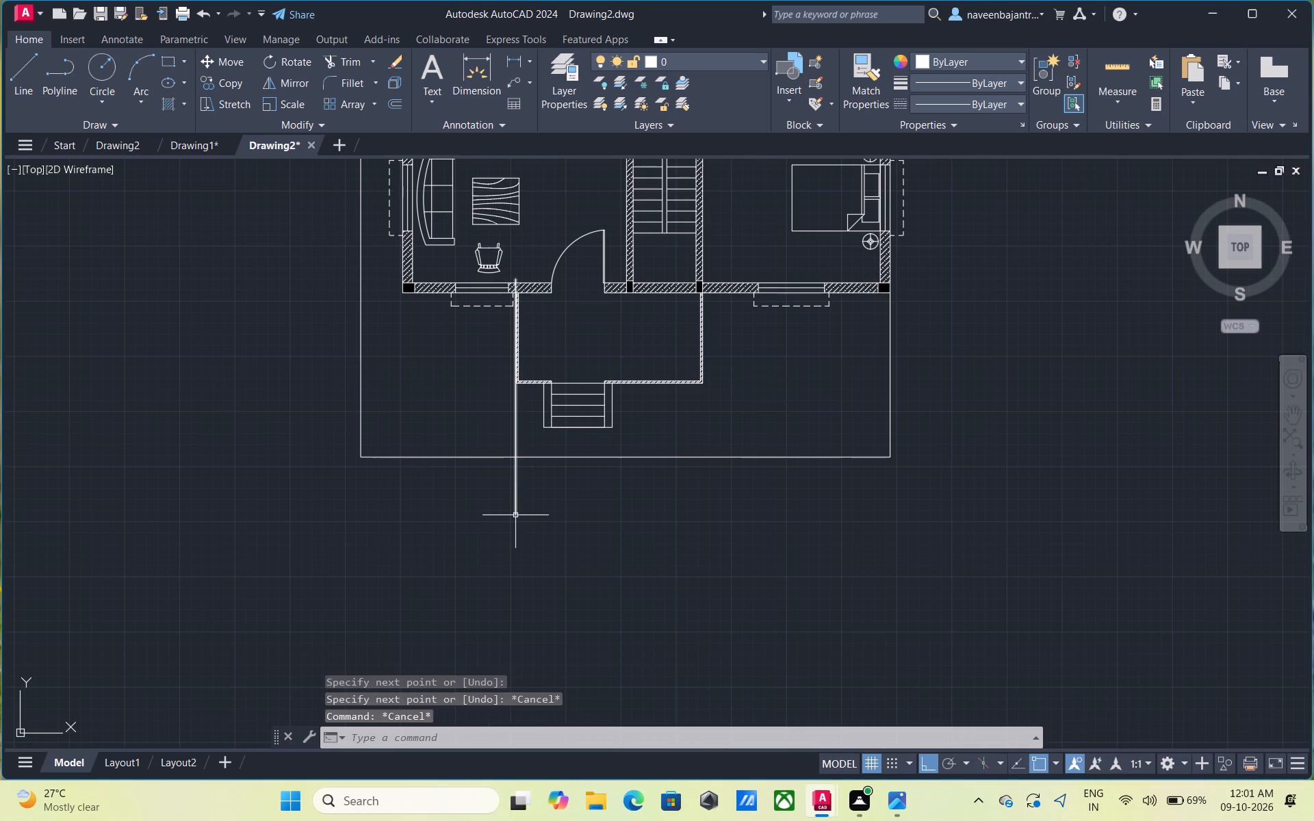
Trim the new vertical line south of the outer outline, above the front wall and inside the wall's thickness.
text(tr)
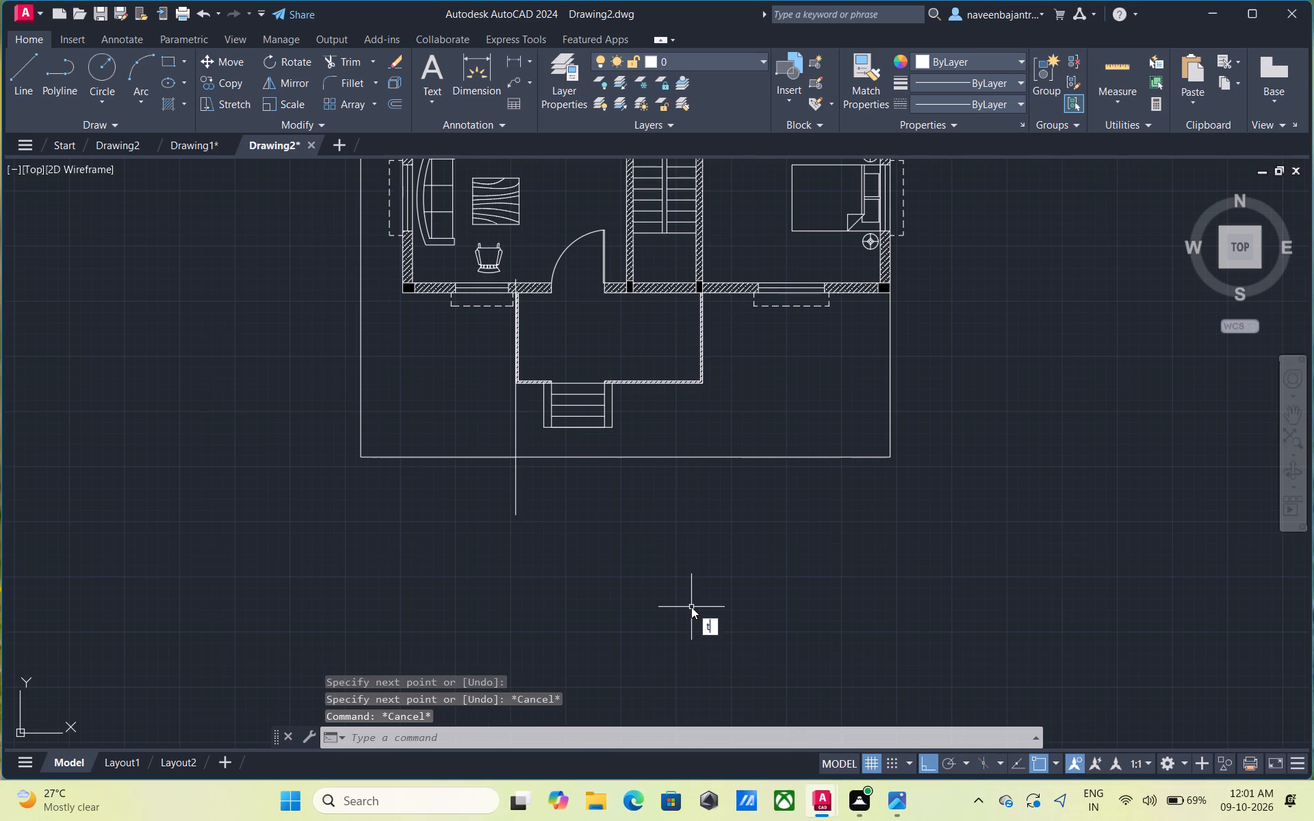
key(space)
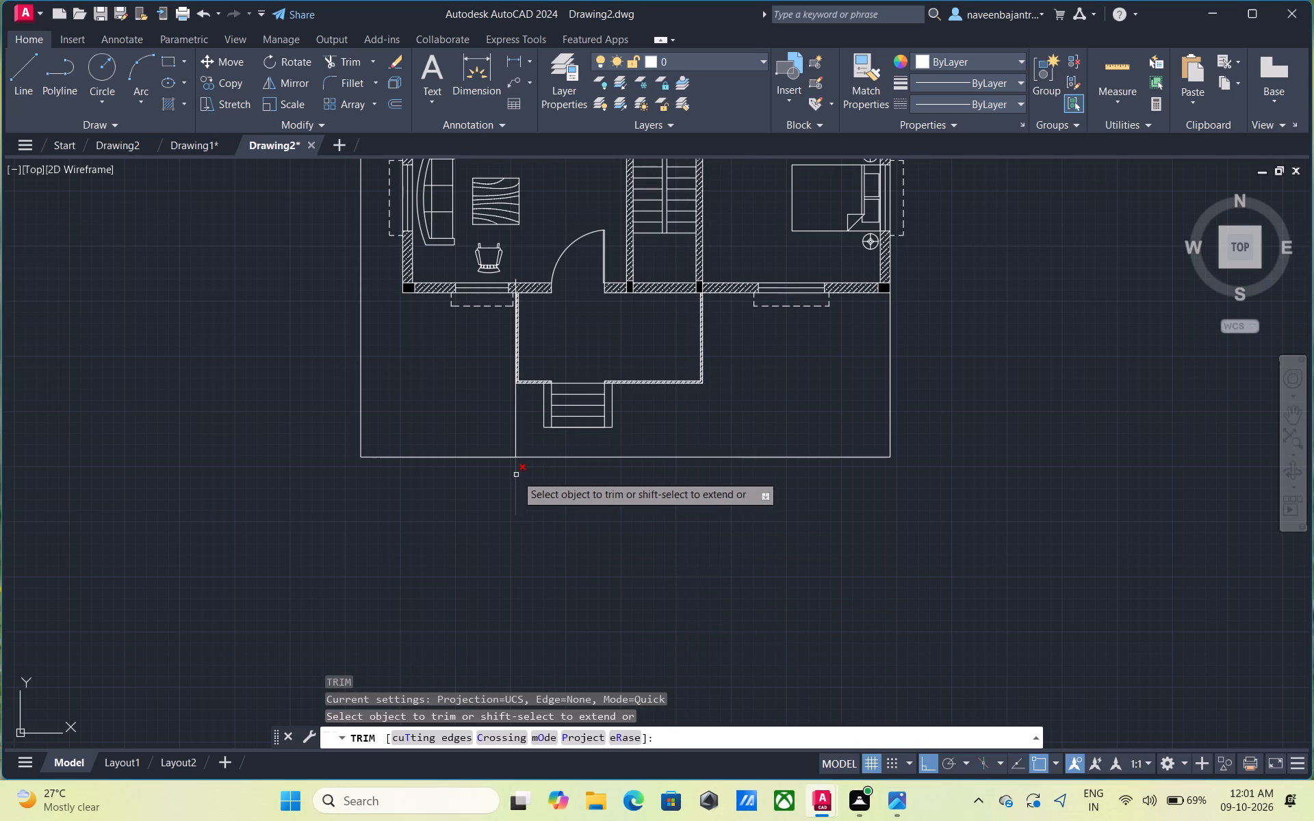
click(516, 475)
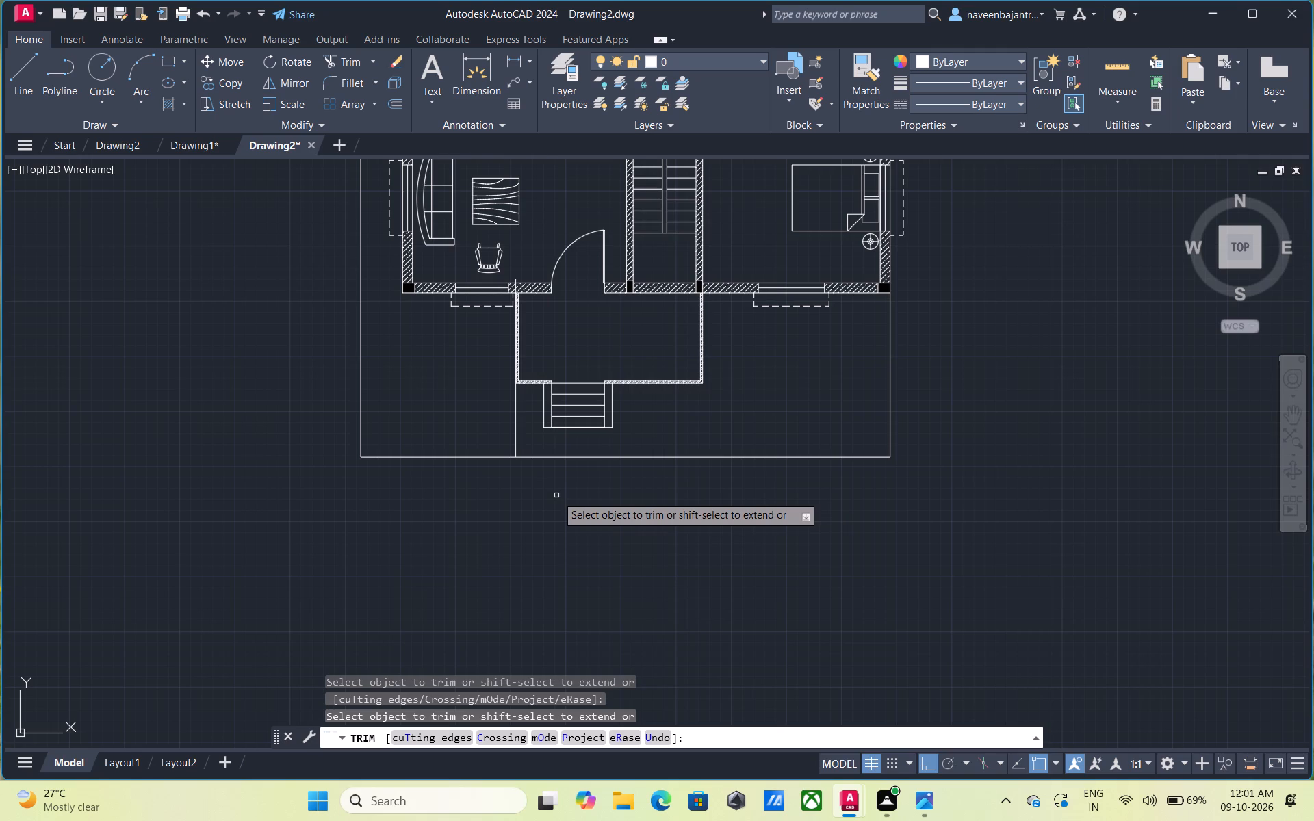
scroll(505, 300, up, 4)
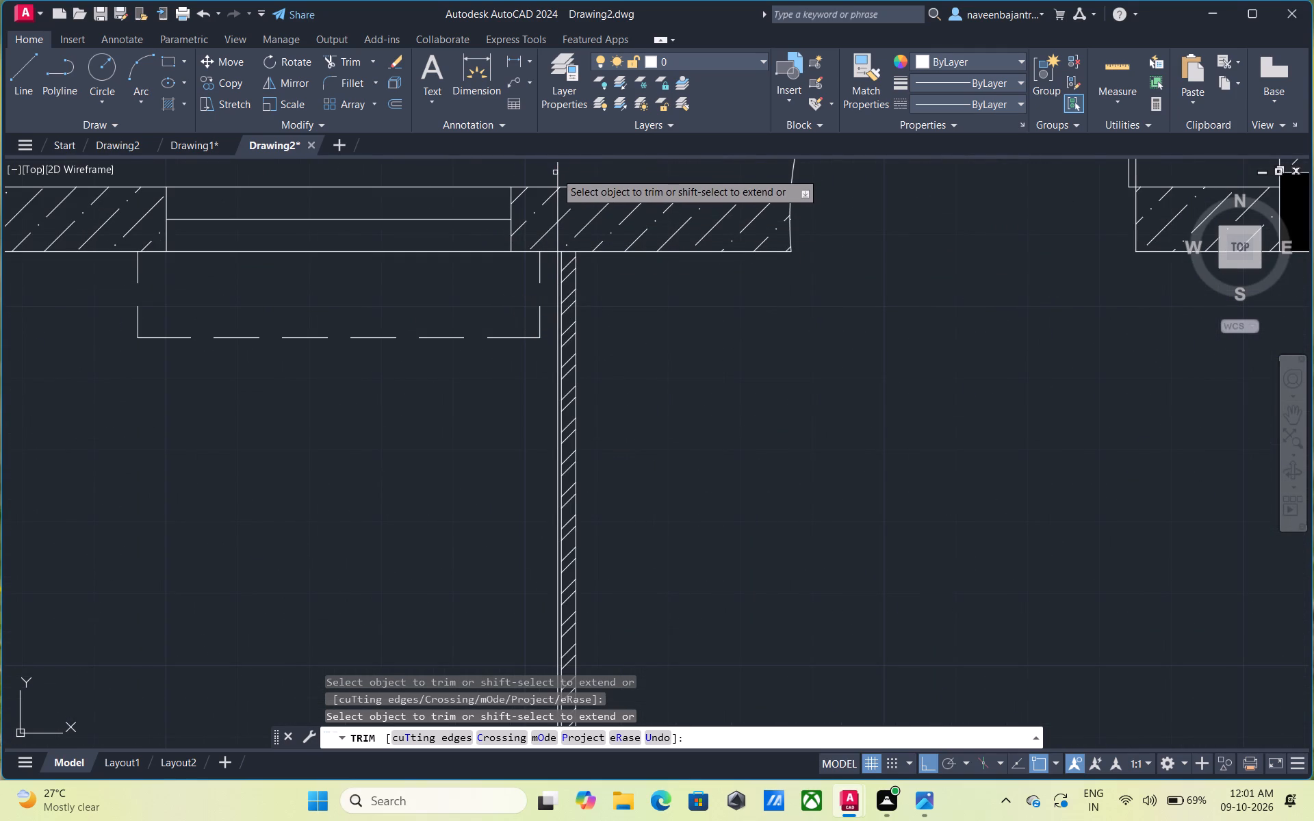
click(557, 172)
click(557, 213)
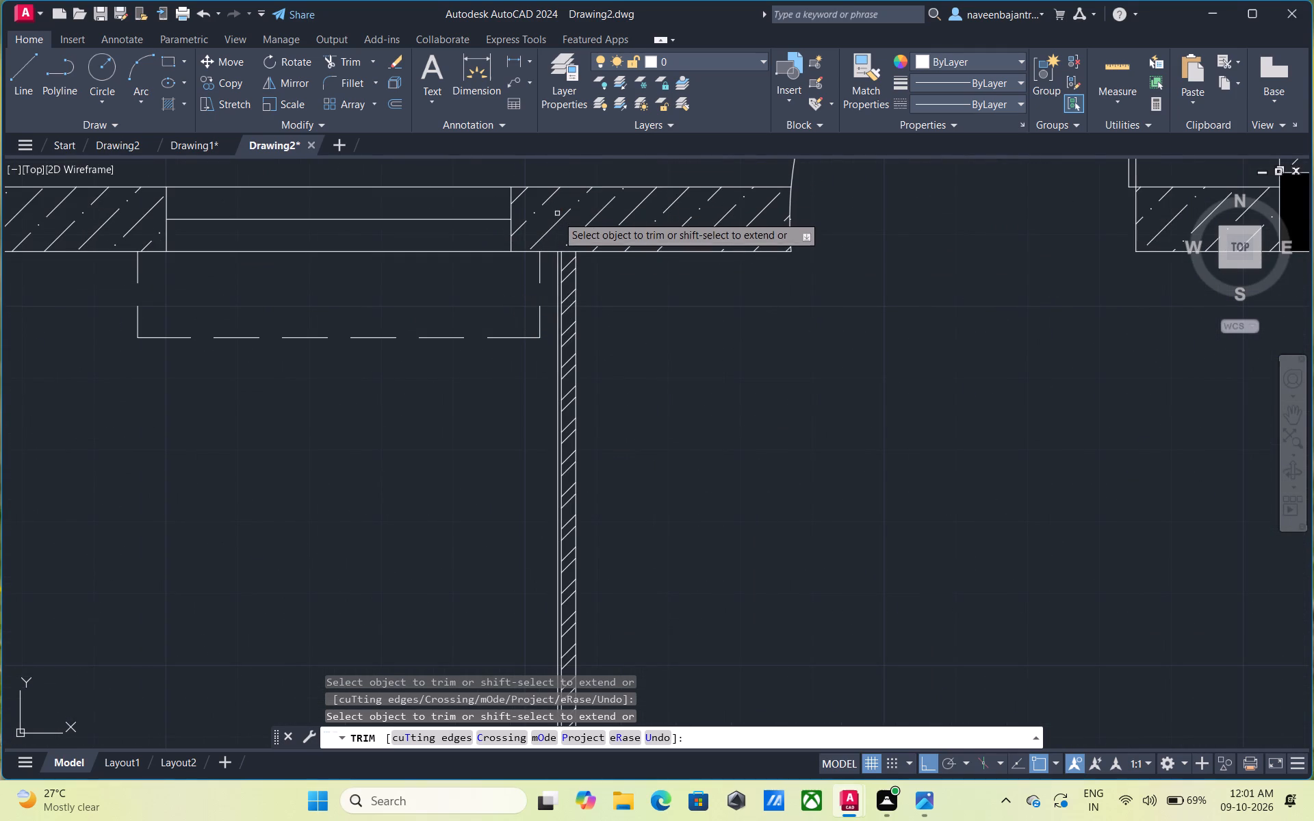
scroll(592, 294, down, 2)
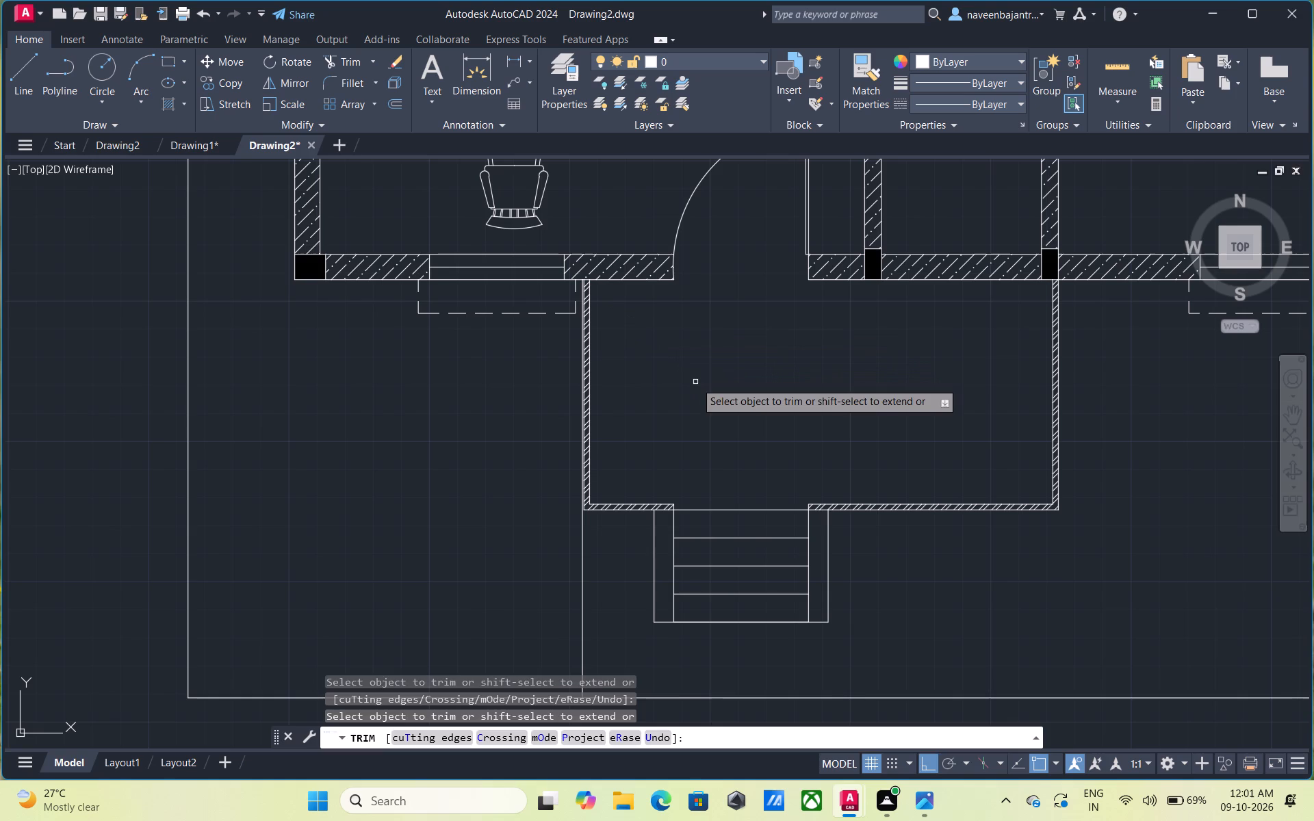
key(Escape)
Apply the ACAD_ISO02W100 linetype to the front area's east outline, the south outline and the vertical line beside the porch.
middle_drag(695, 382, 600, 388)
scroll(600, 388, down, 1)
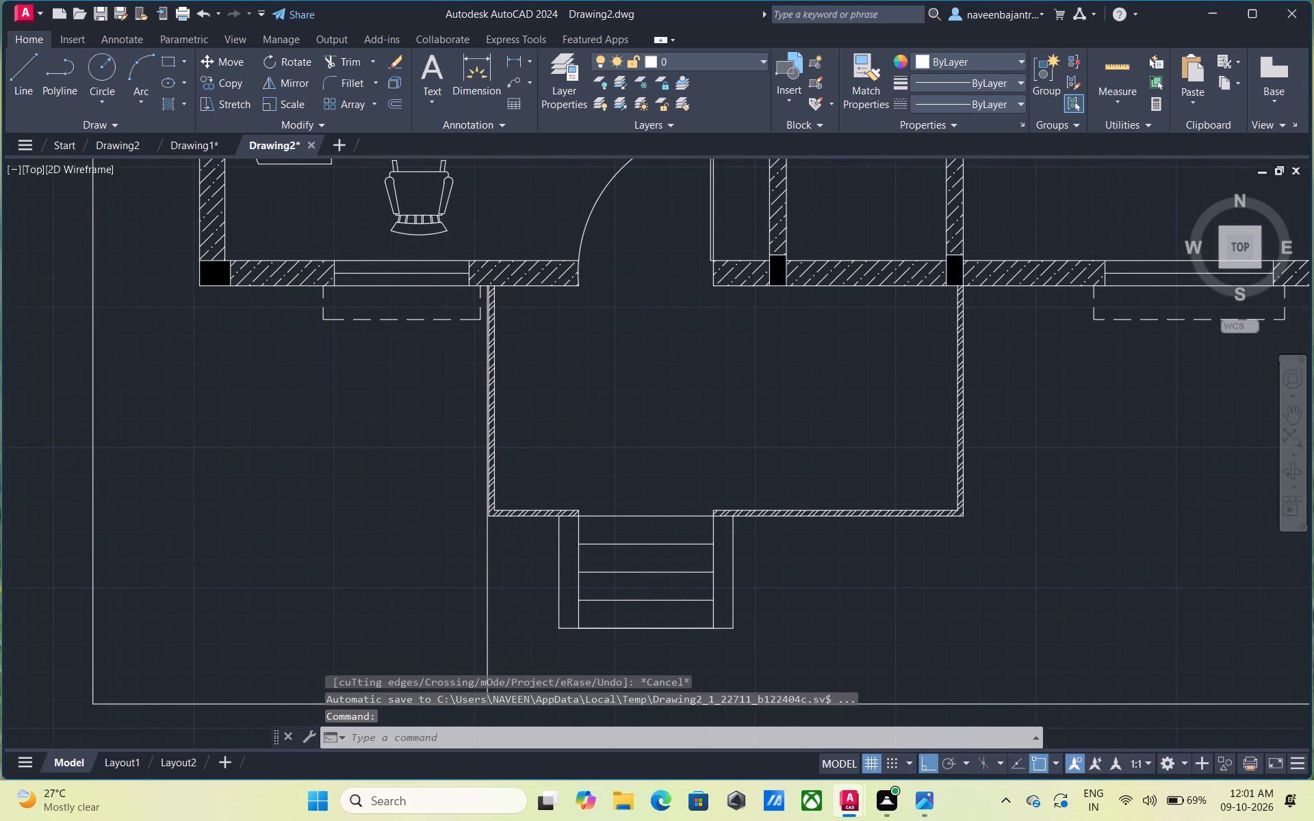
scroll(600, 388, down, 1)
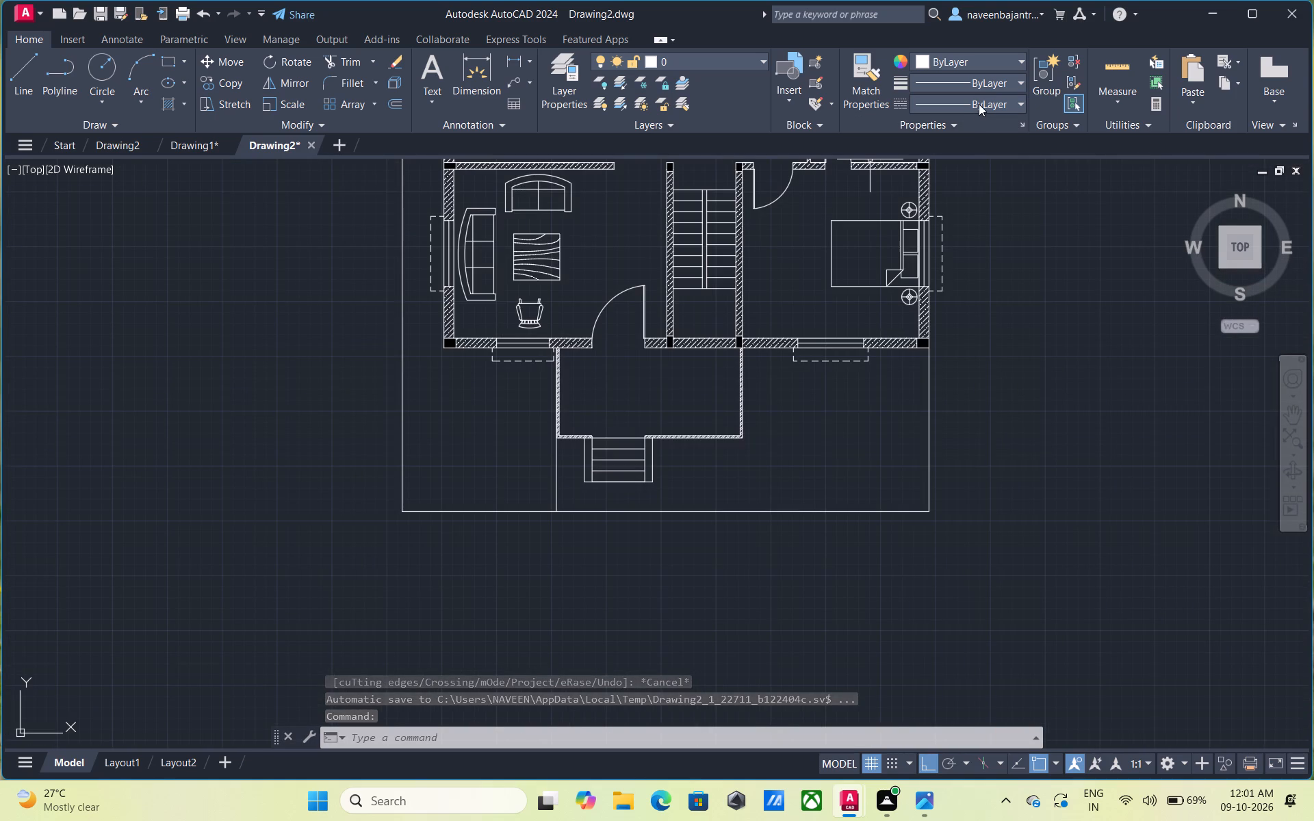
click(979, 104)
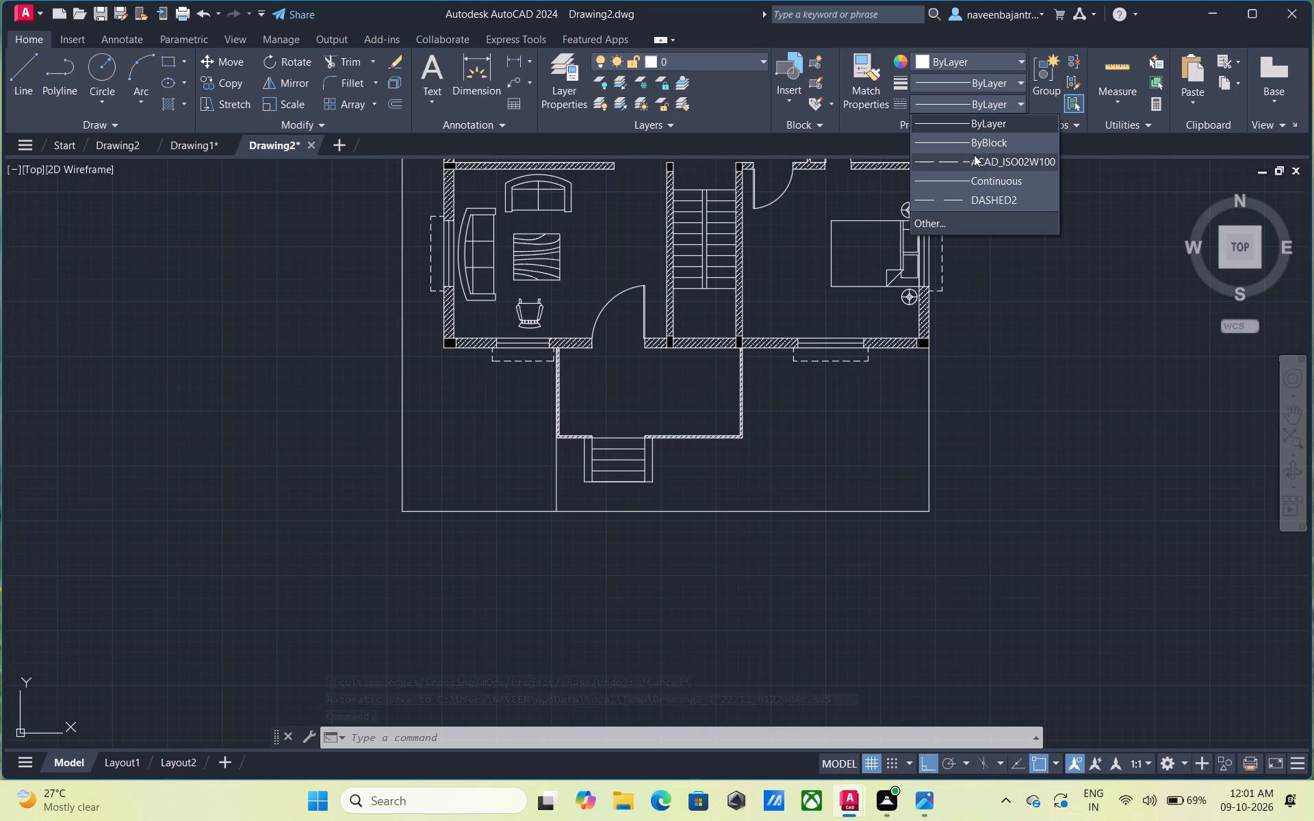
click(974, 155)
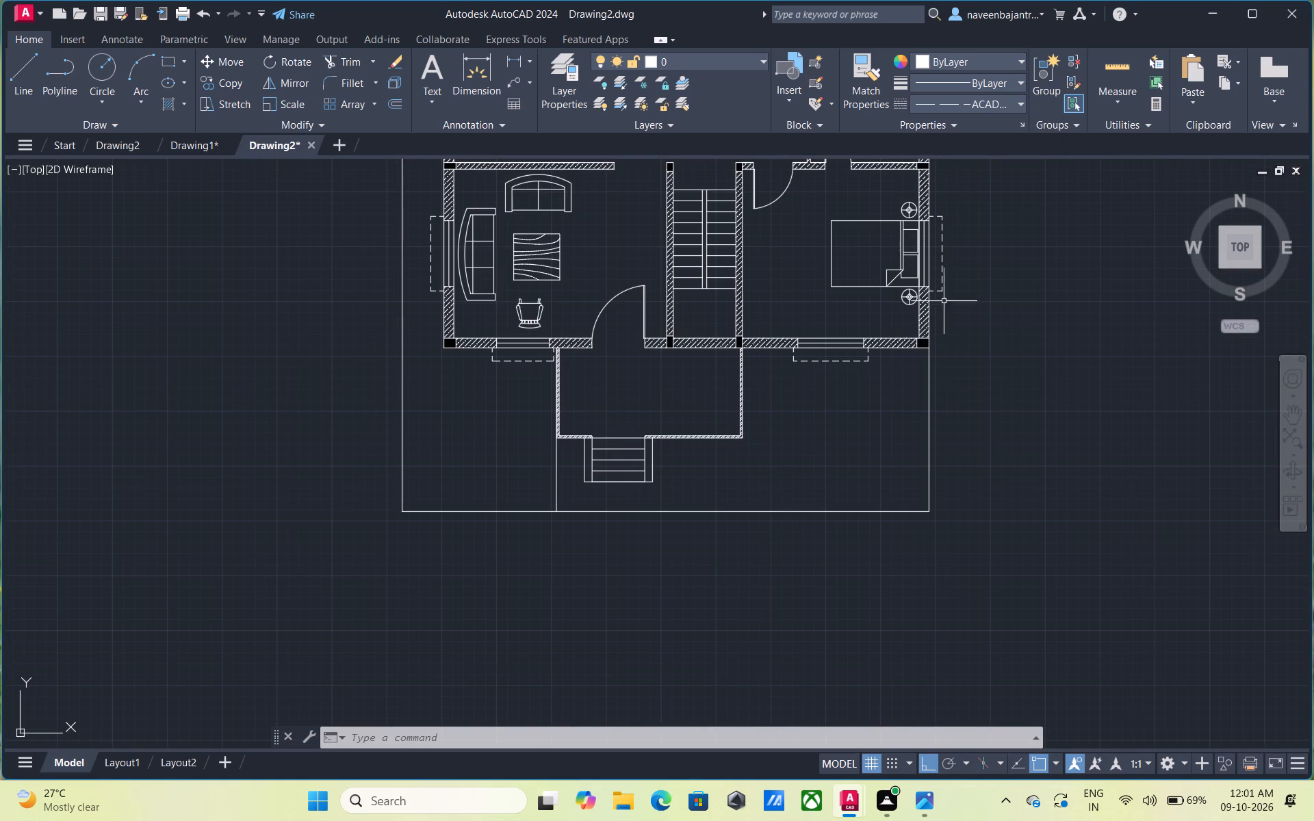
click(930, 388)
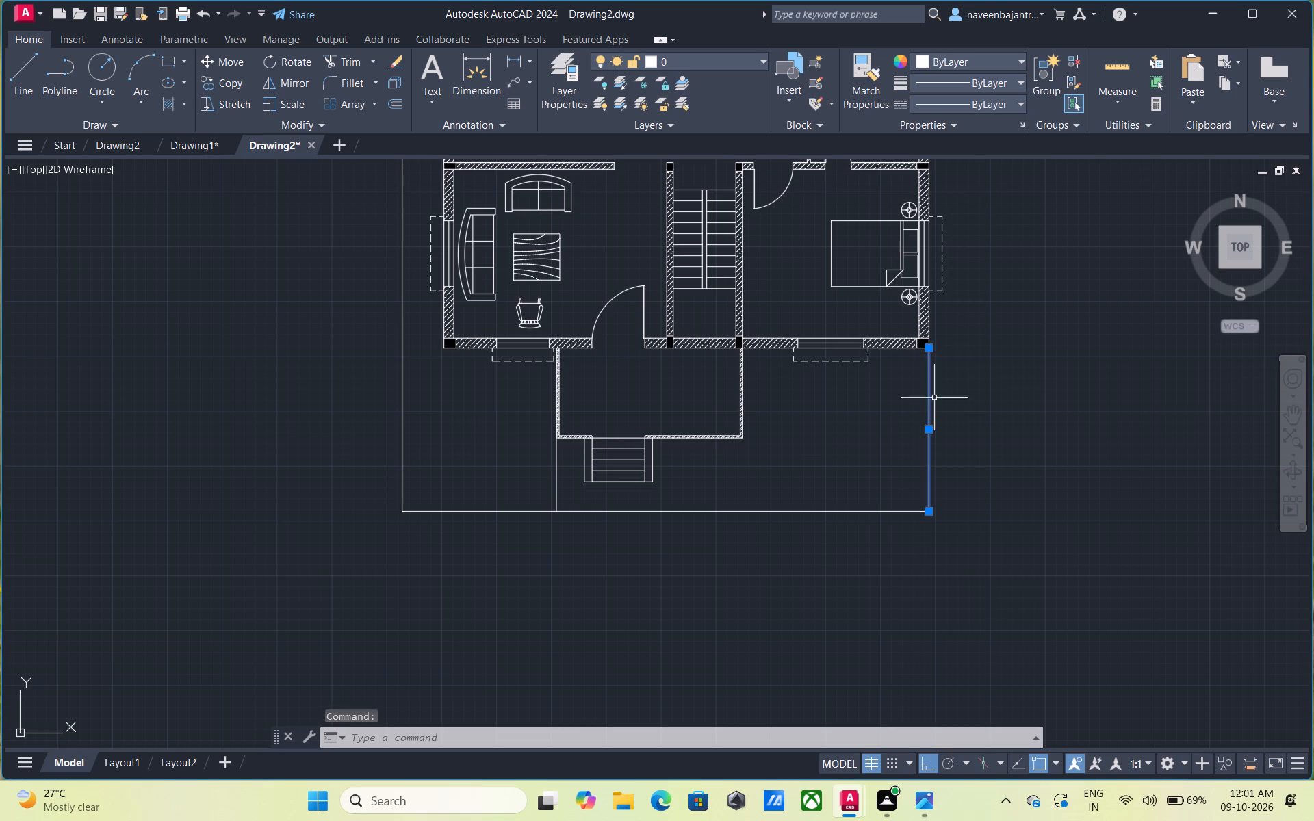
click(966, 103)
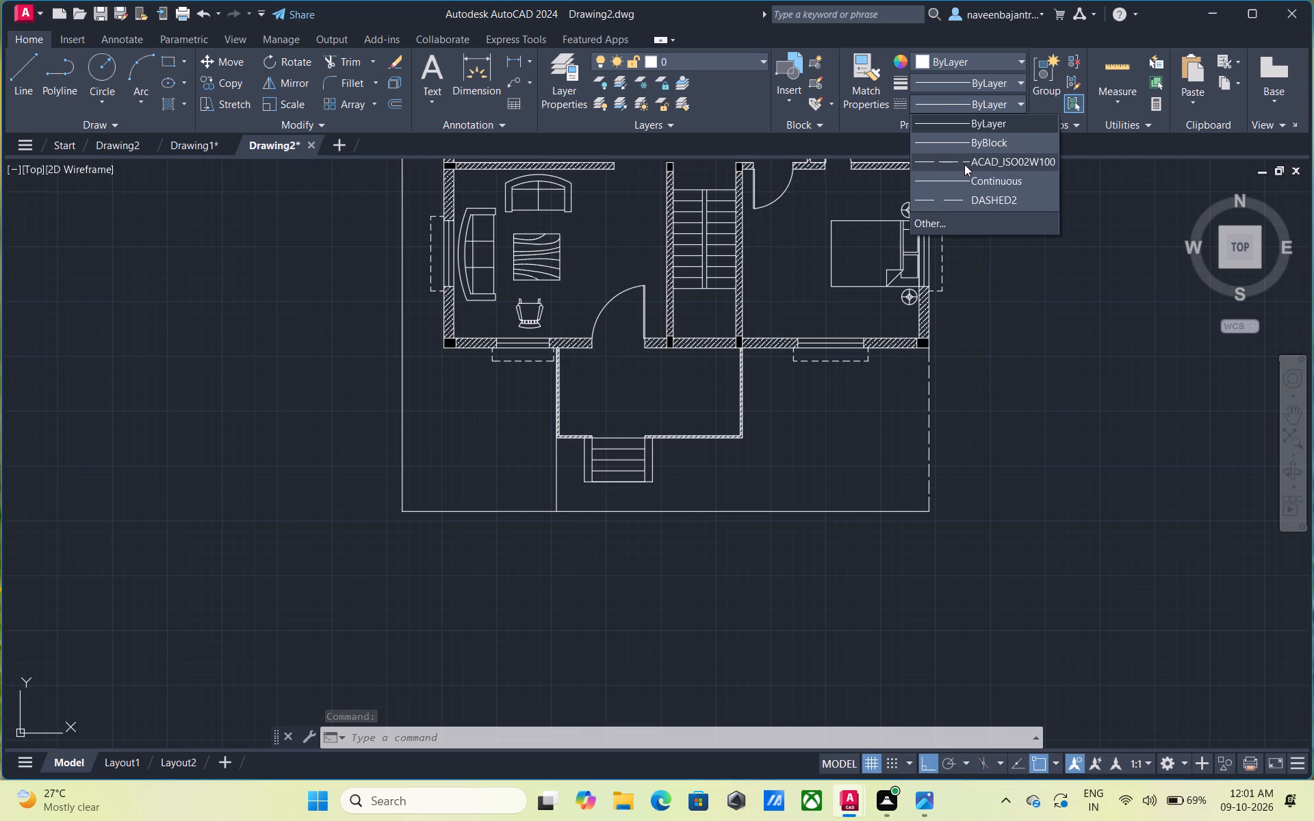
click(964, 164)
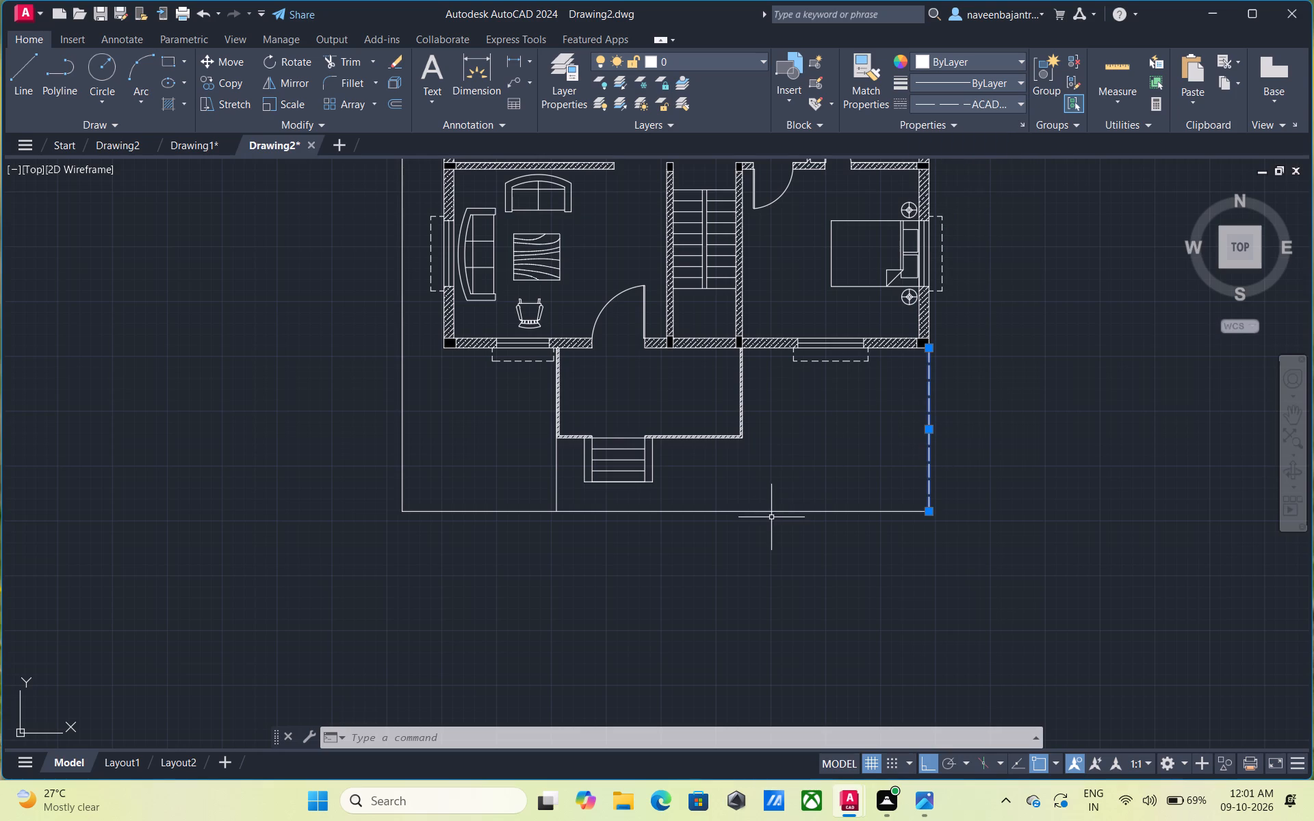
click(773, 512)
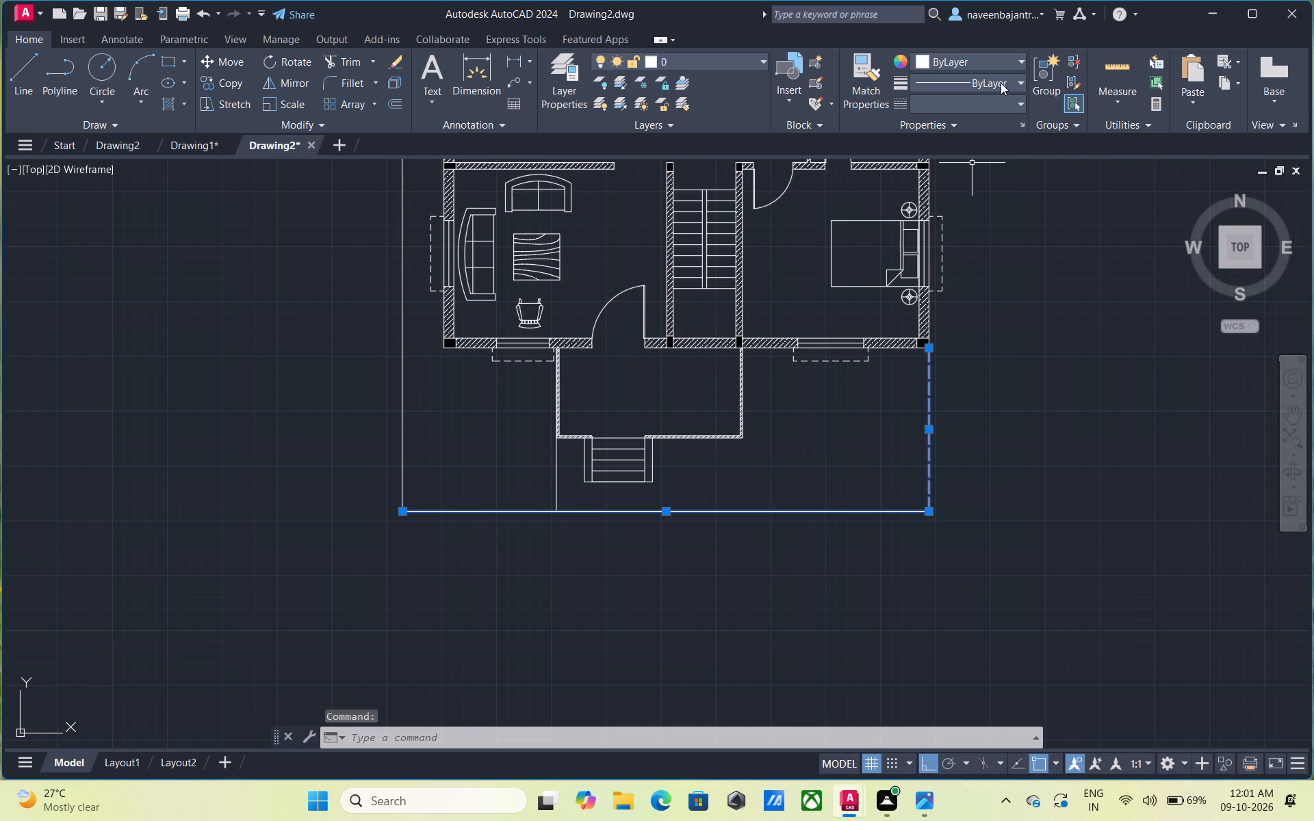
click(1006, 104)
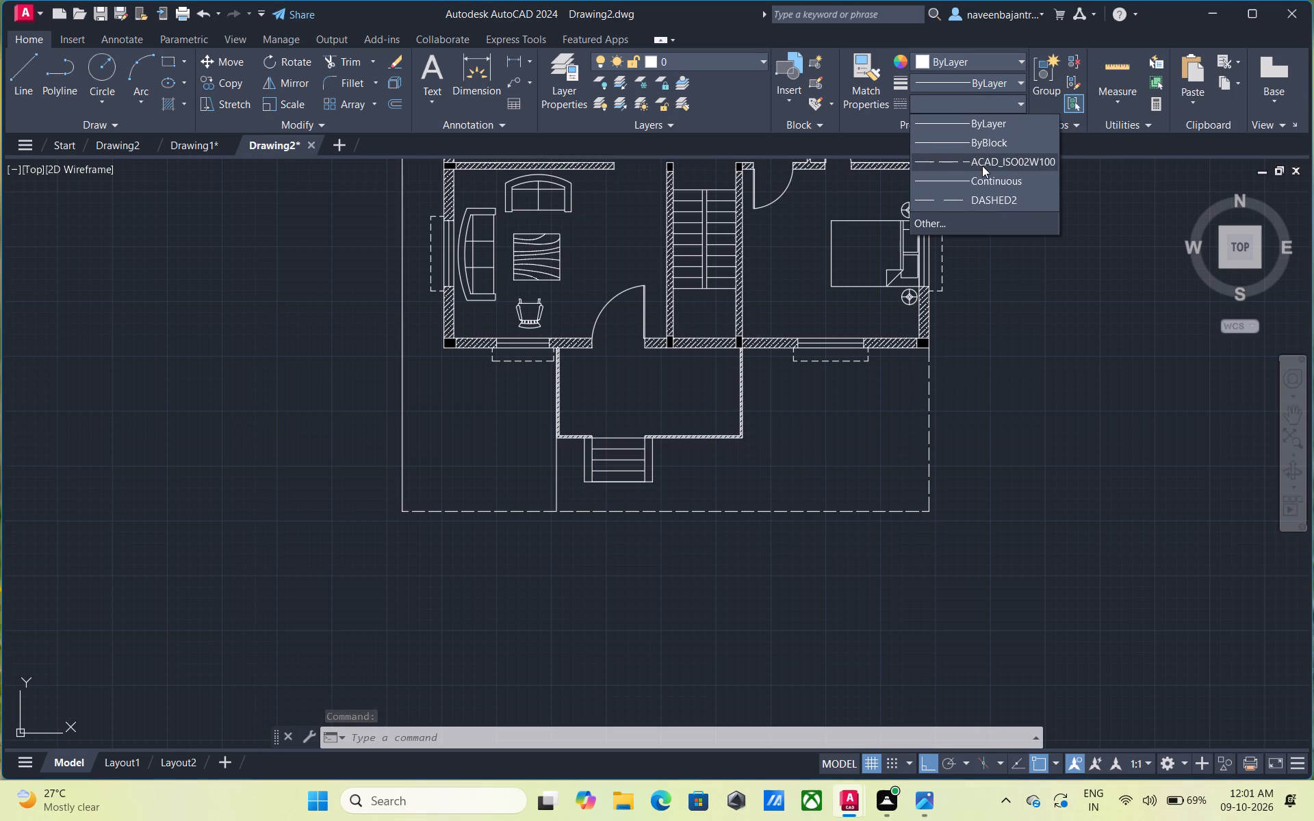
click(982, 166)
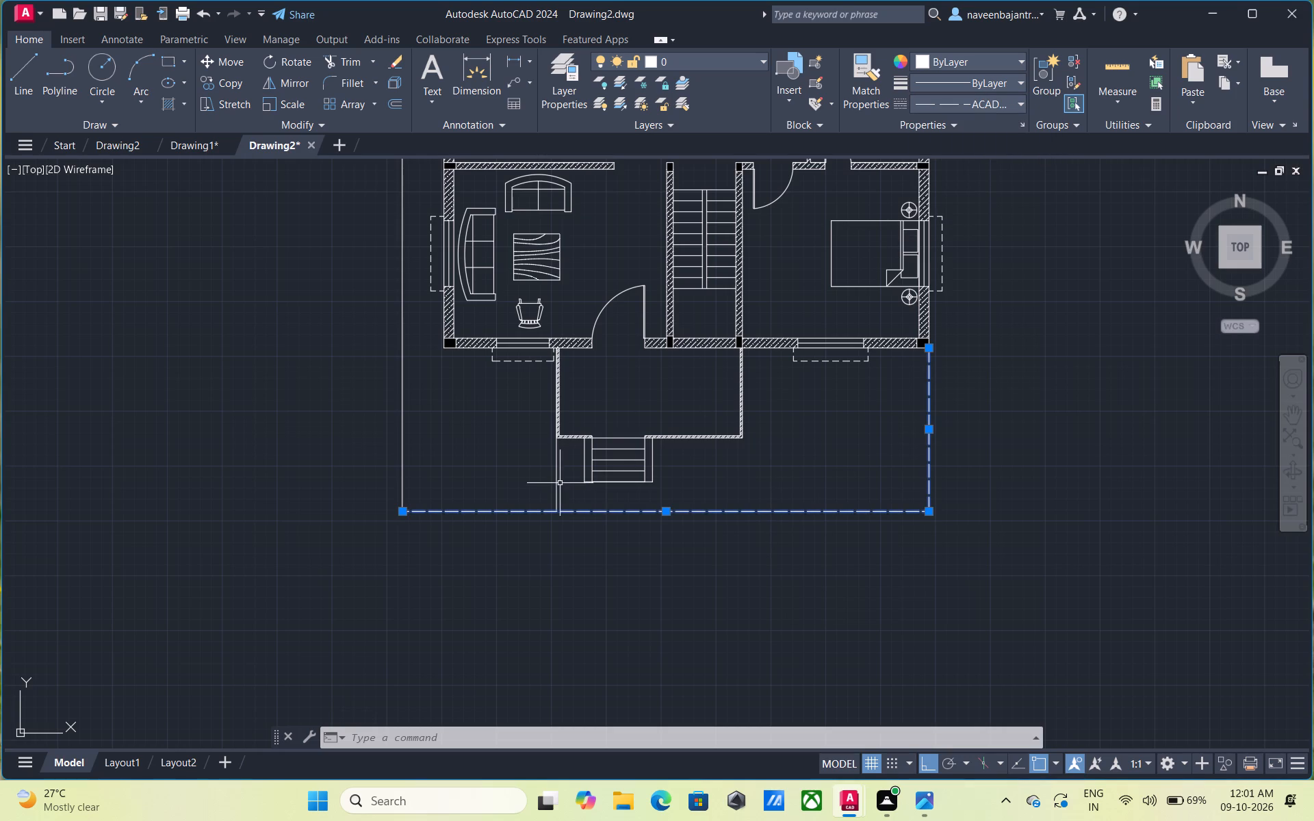
click(556, 486)
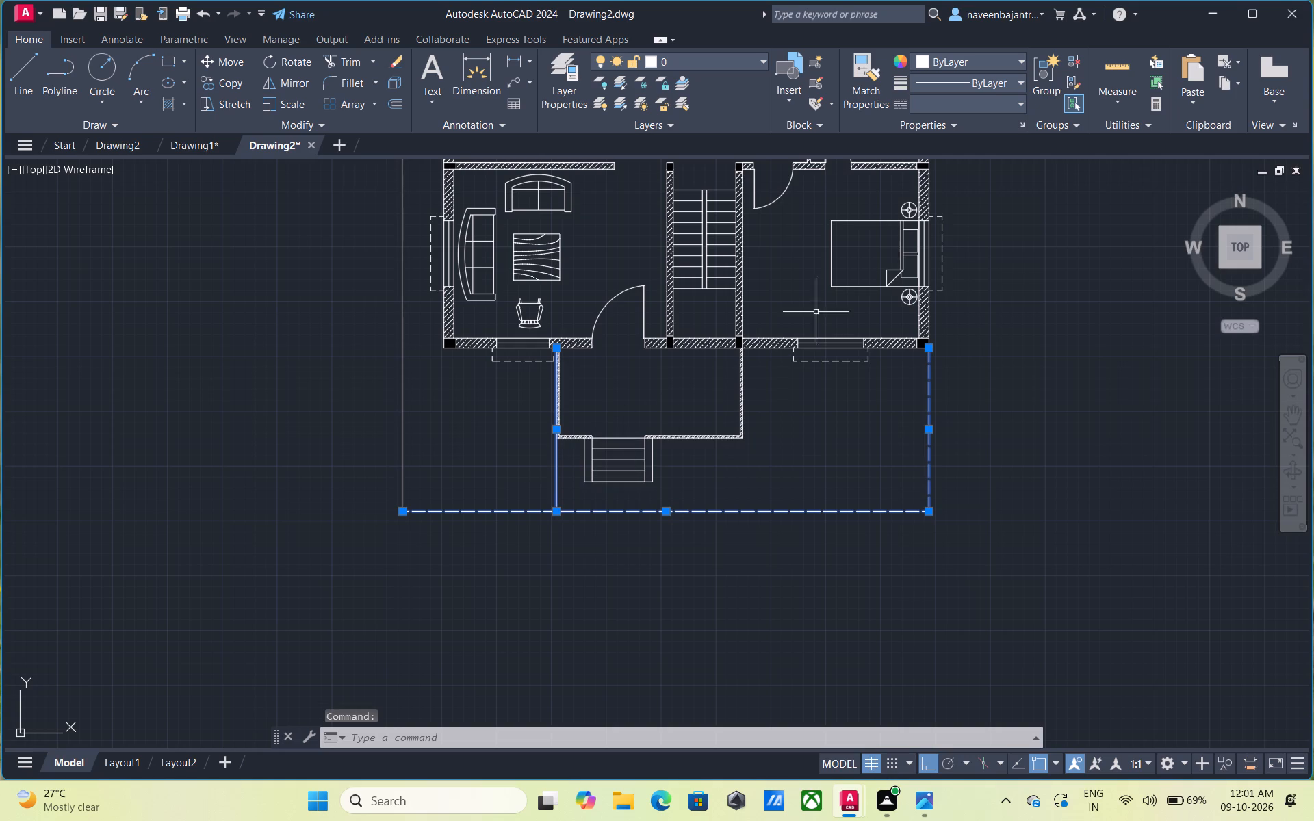
click(994, 98)
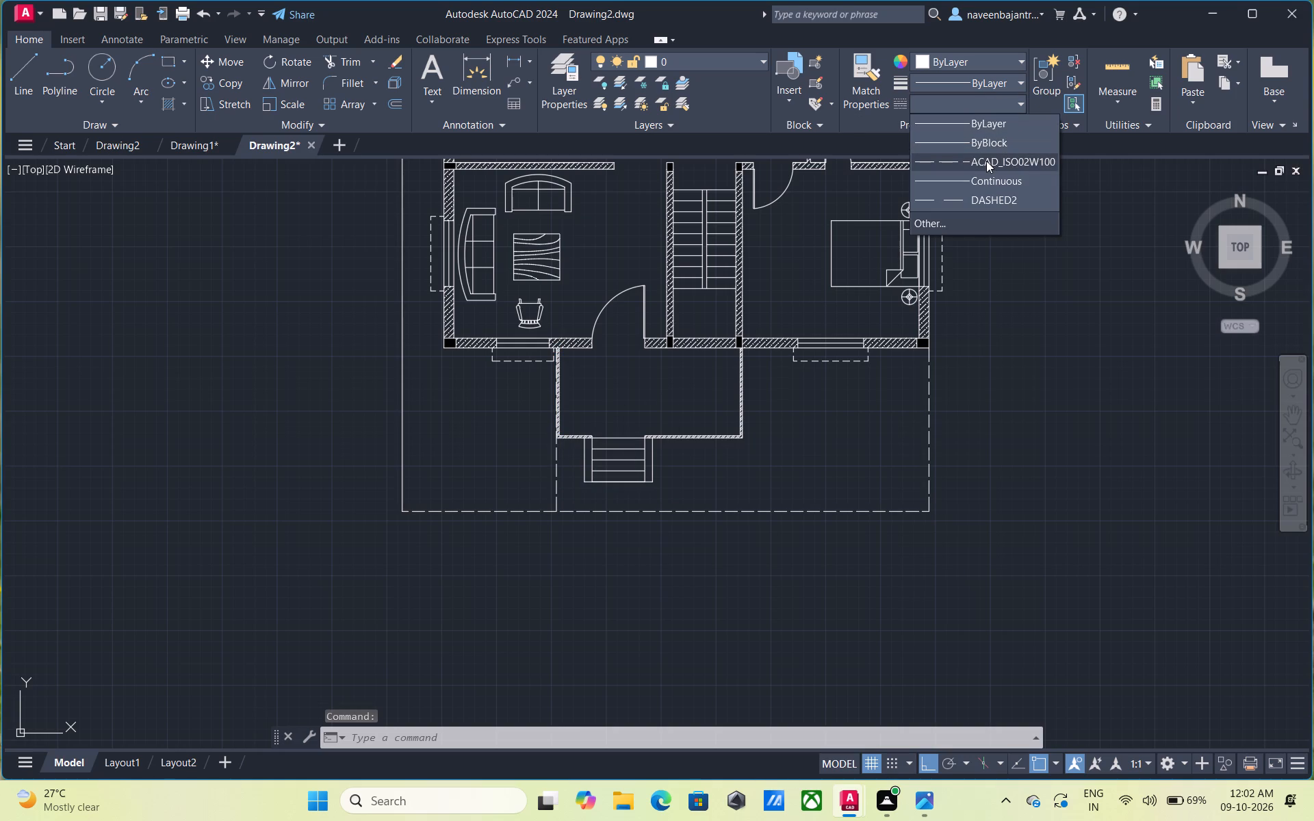
click(986, 161)
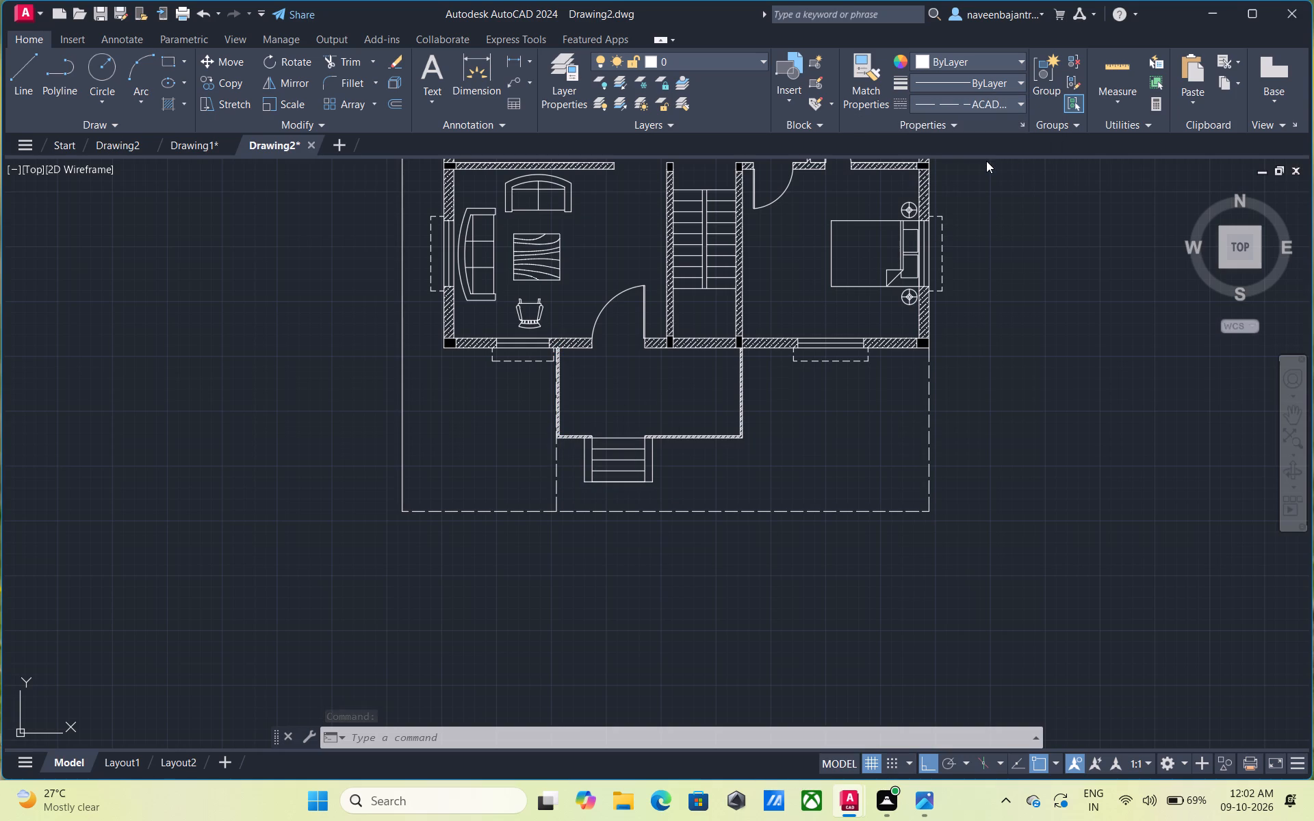
key(Escape)
Trim away the part of the dashed south outline that lies west of the vertical line beside the porch.
text(tr)
key(space)
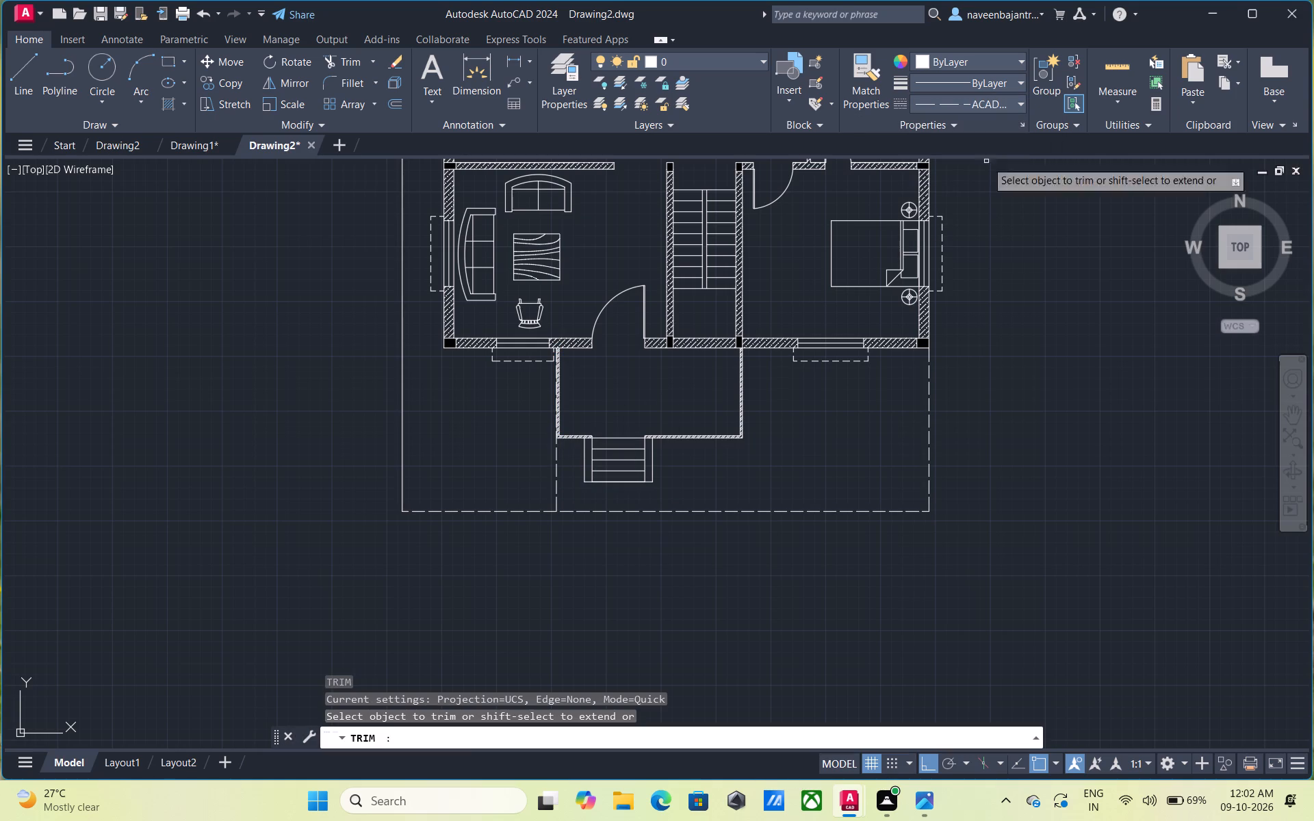
click(515, 510)
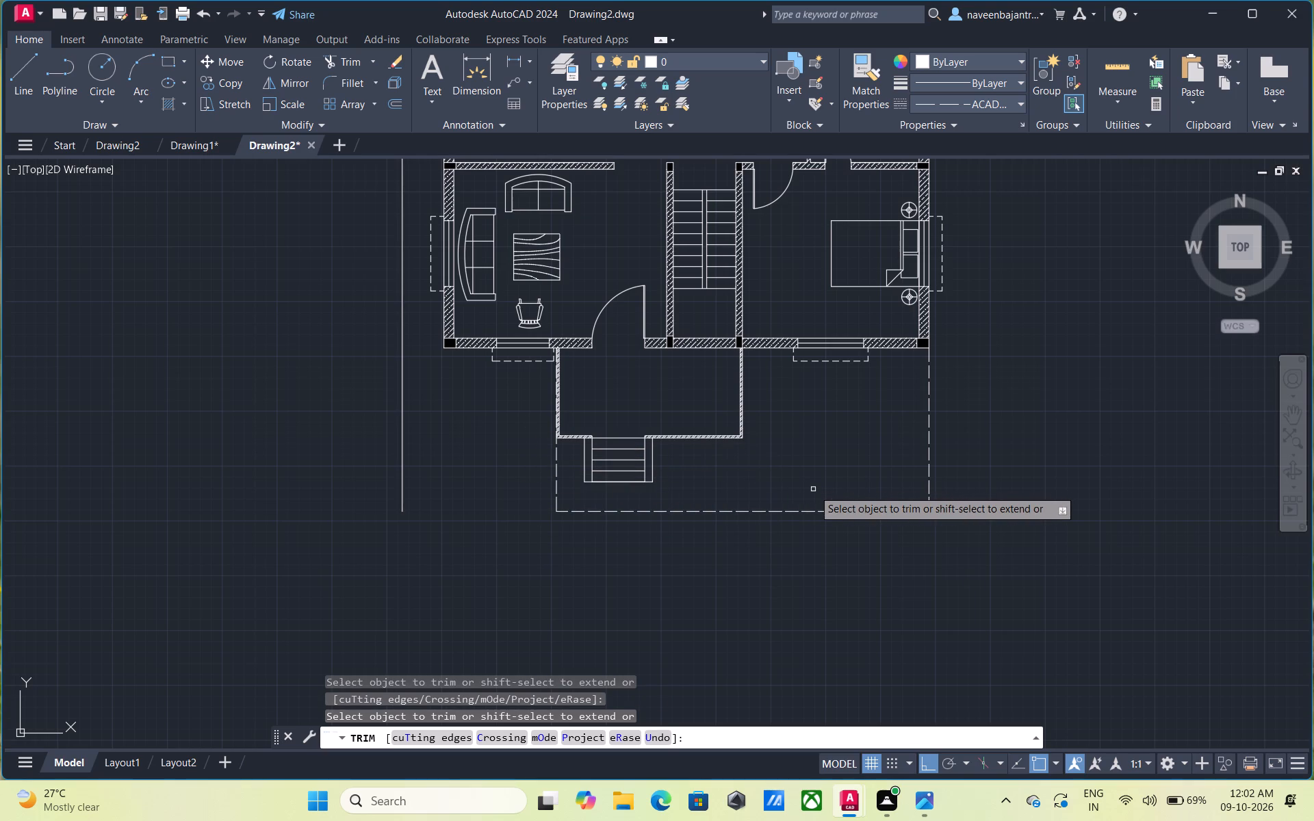
key(Escape)
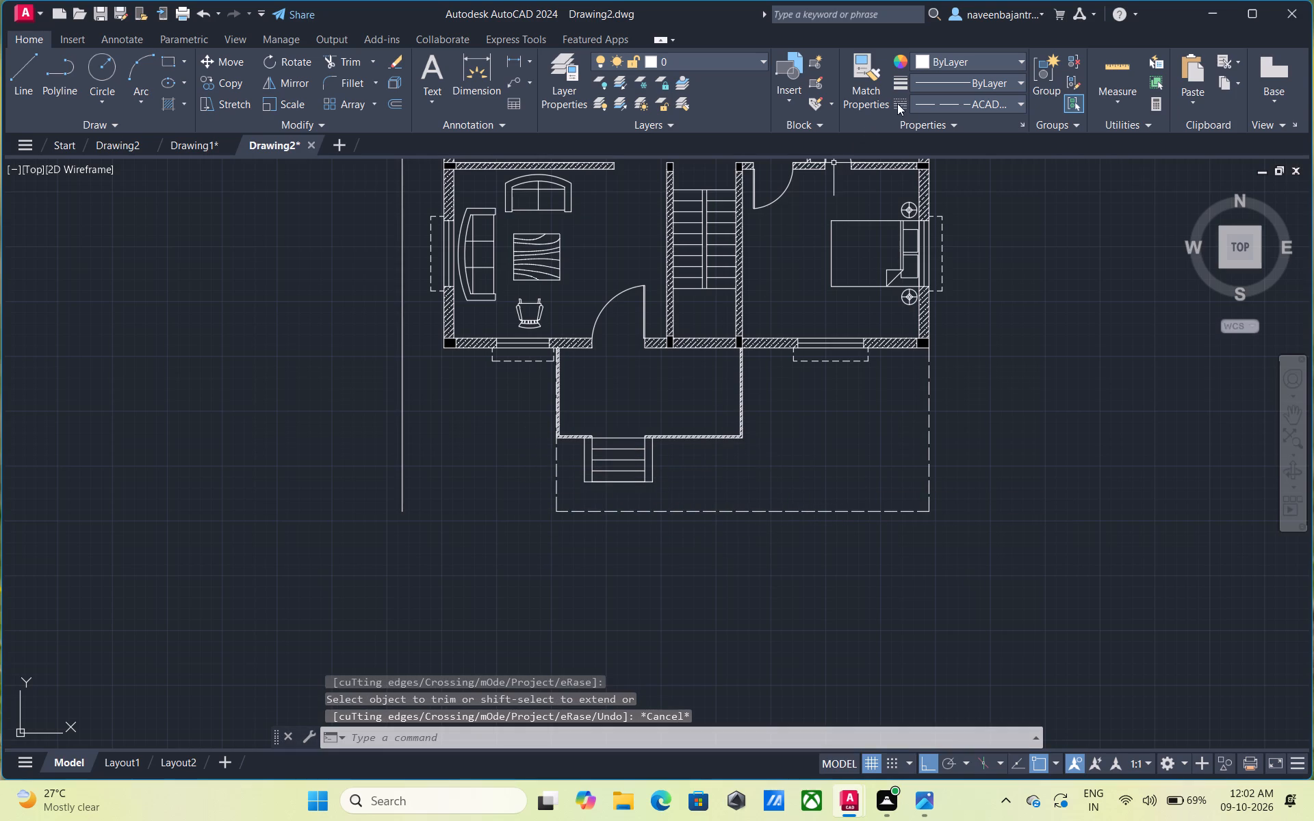
Set the current linetype back to ByLayer and draw a line from the west outline's south end to the dashed area's southwest corner.
click(919, 103)
click(927, 126)
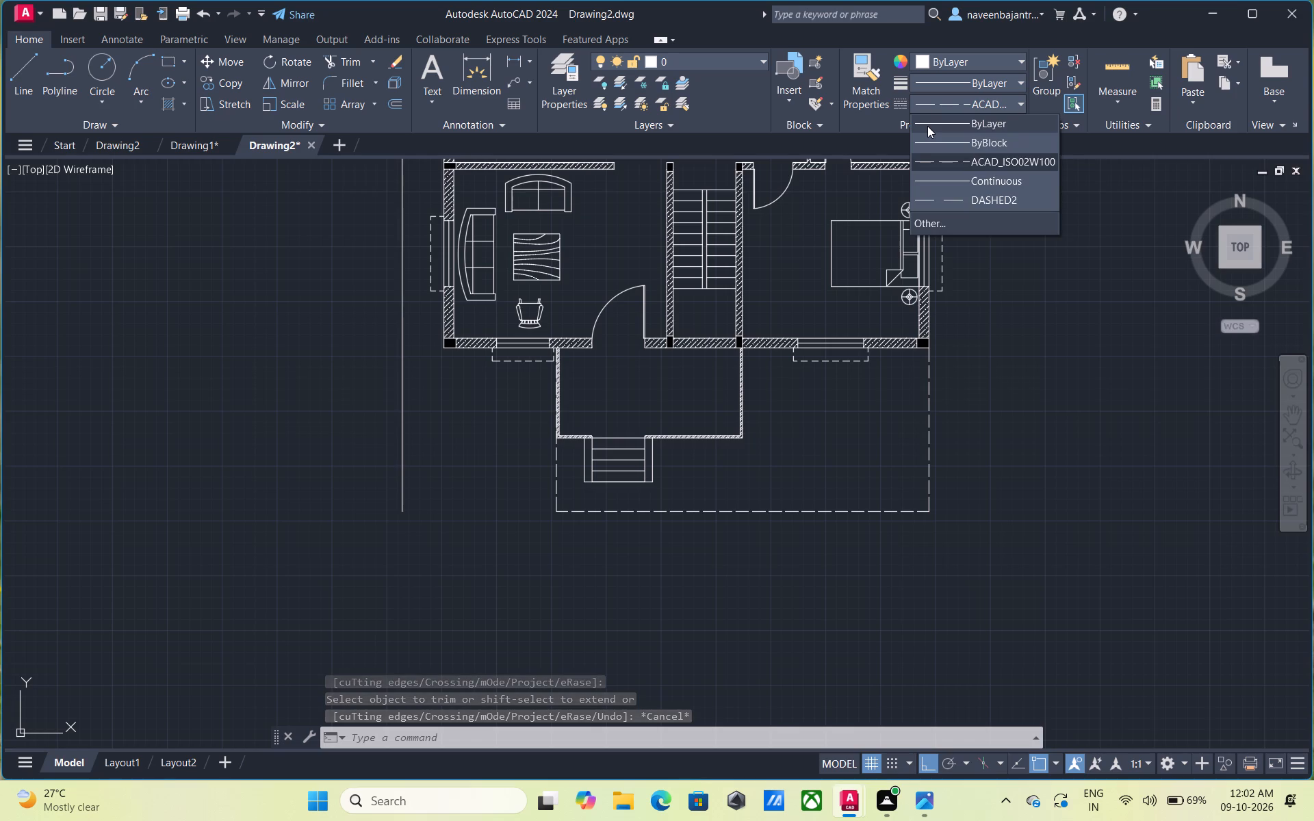
text(l)
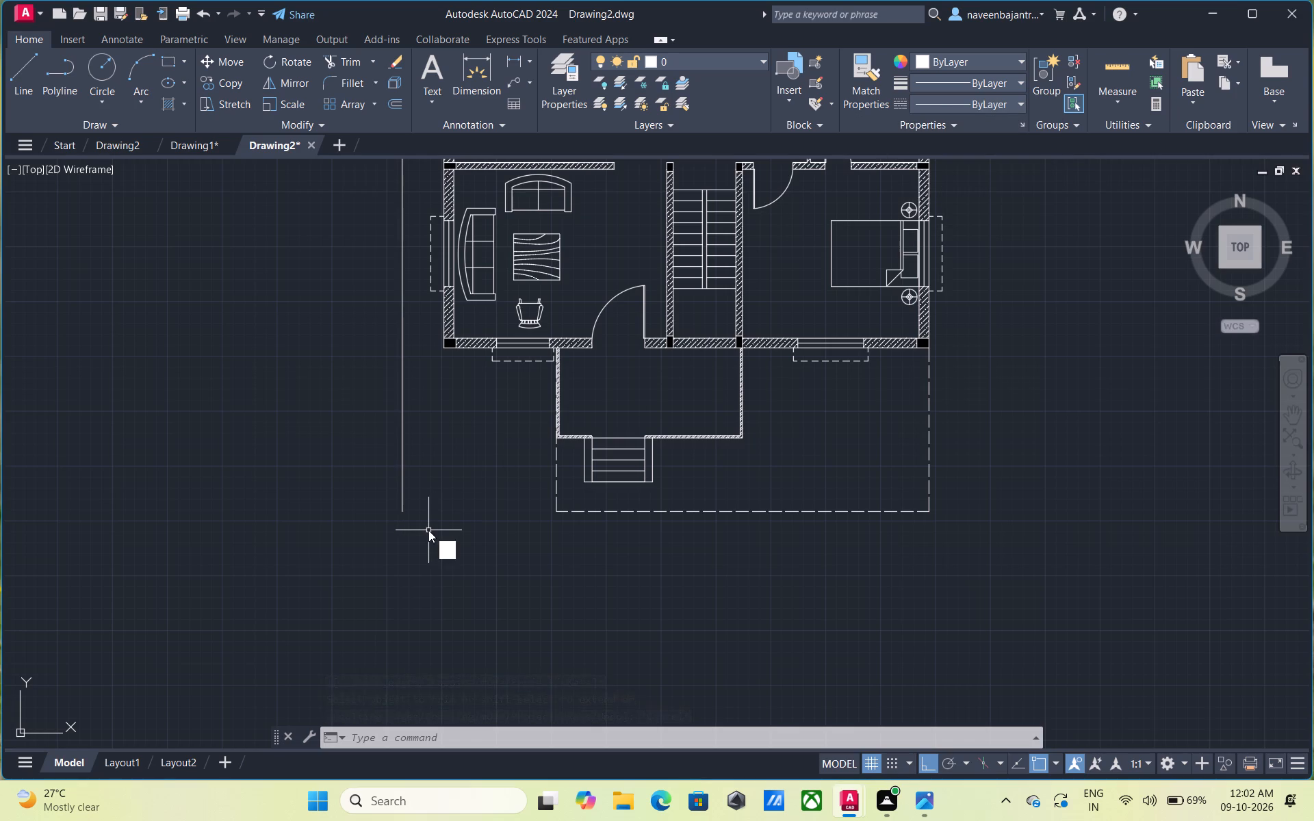
key(space)
click(401, 512)
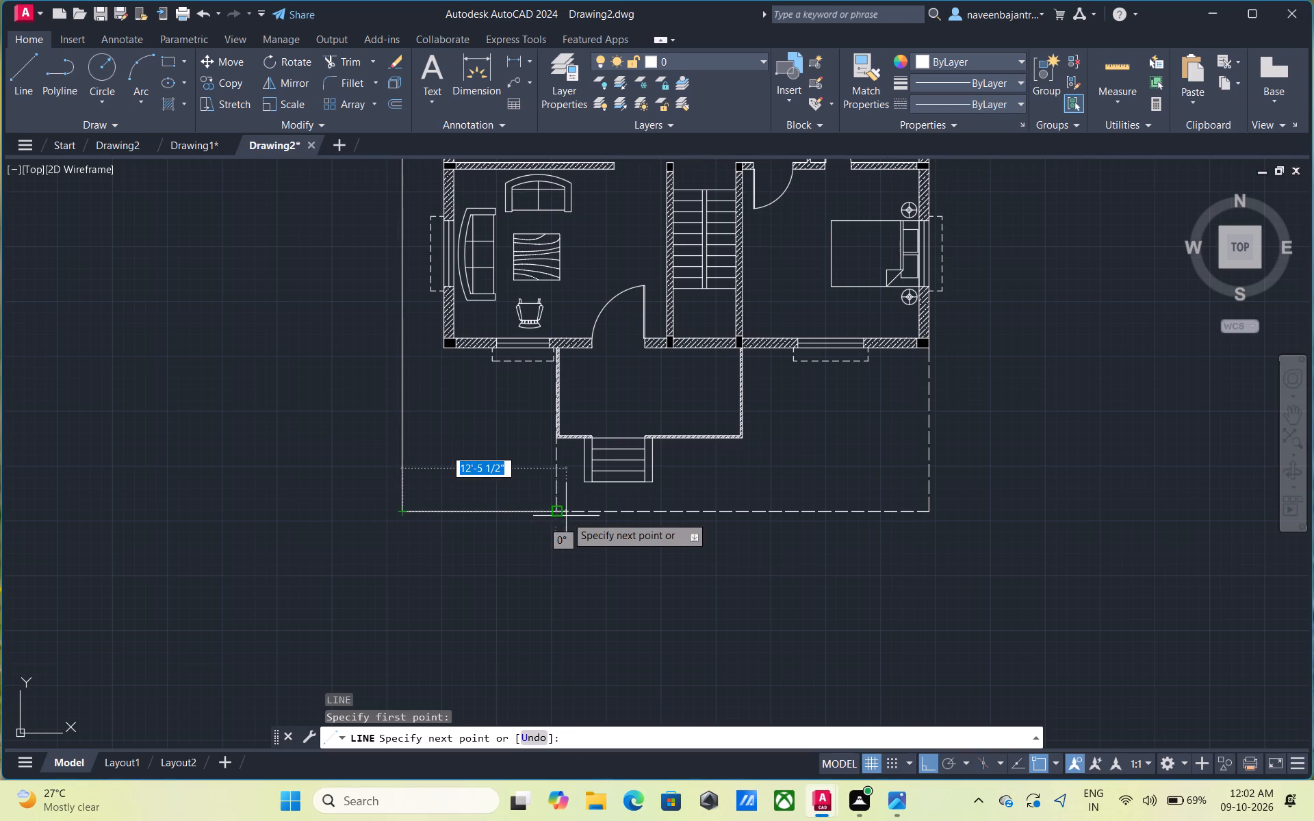
click(553, 512)
key(Escape)
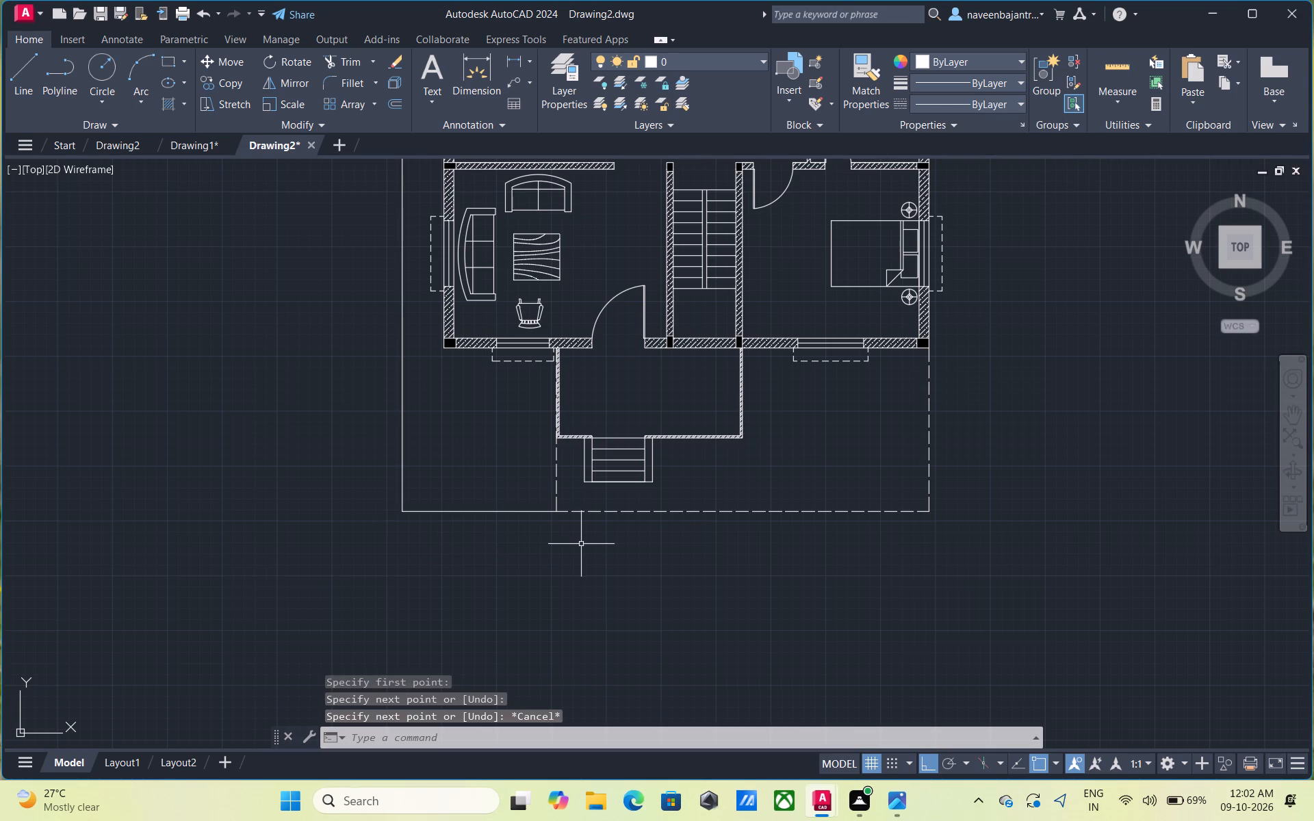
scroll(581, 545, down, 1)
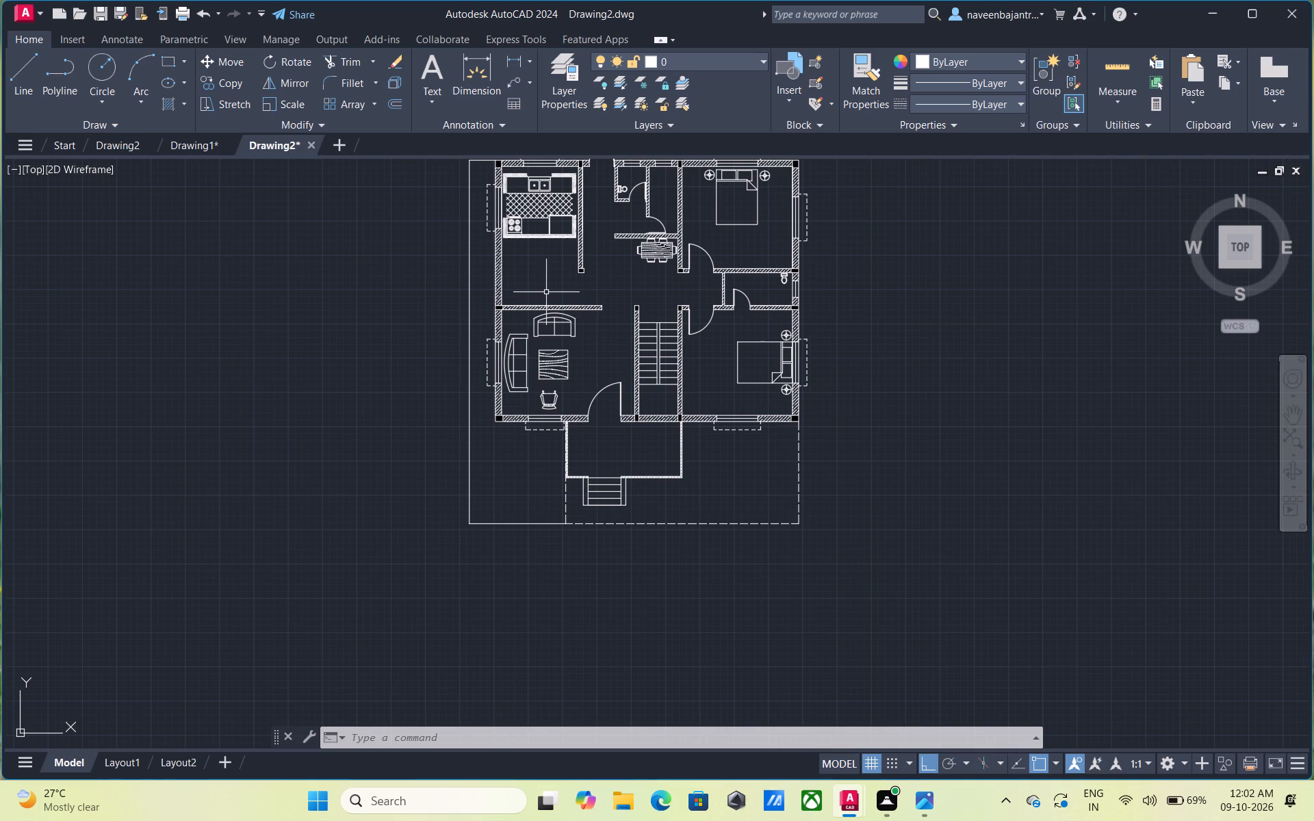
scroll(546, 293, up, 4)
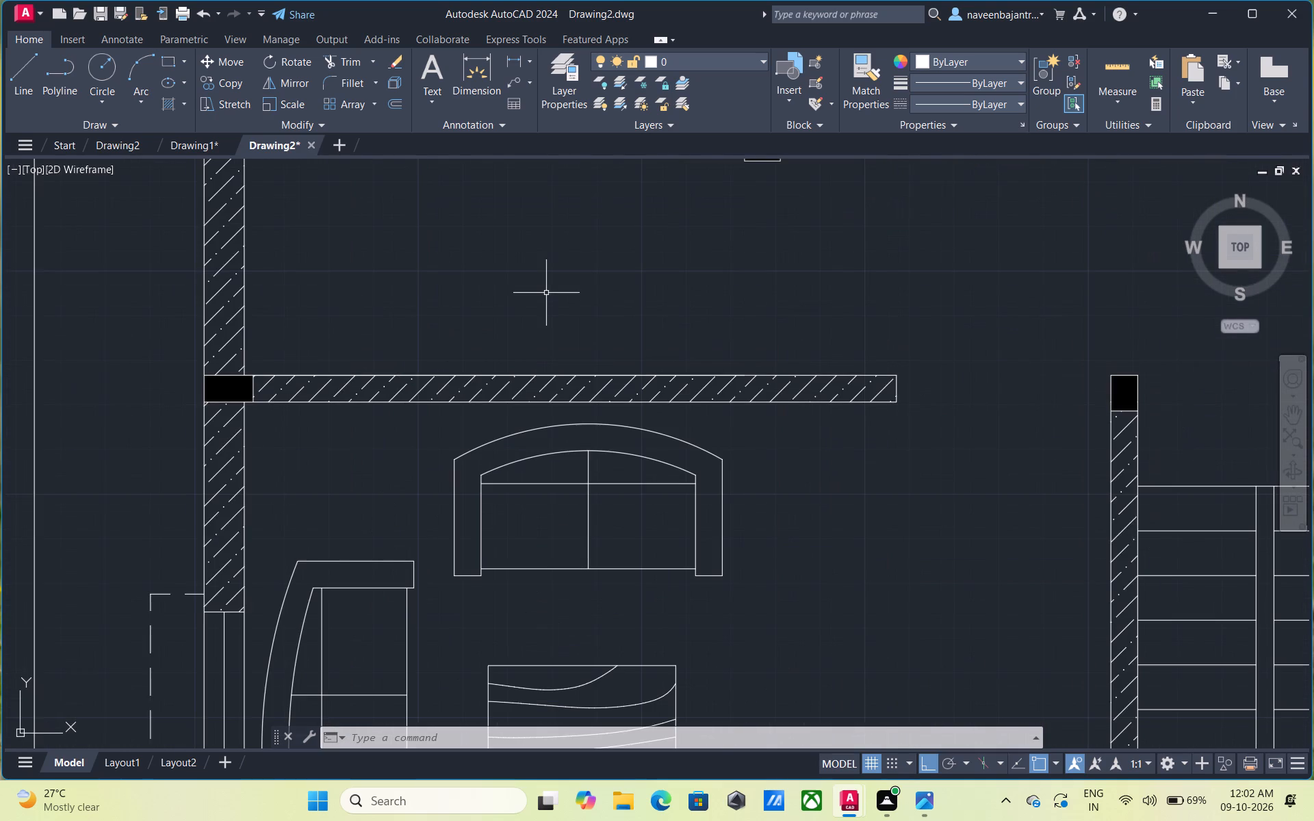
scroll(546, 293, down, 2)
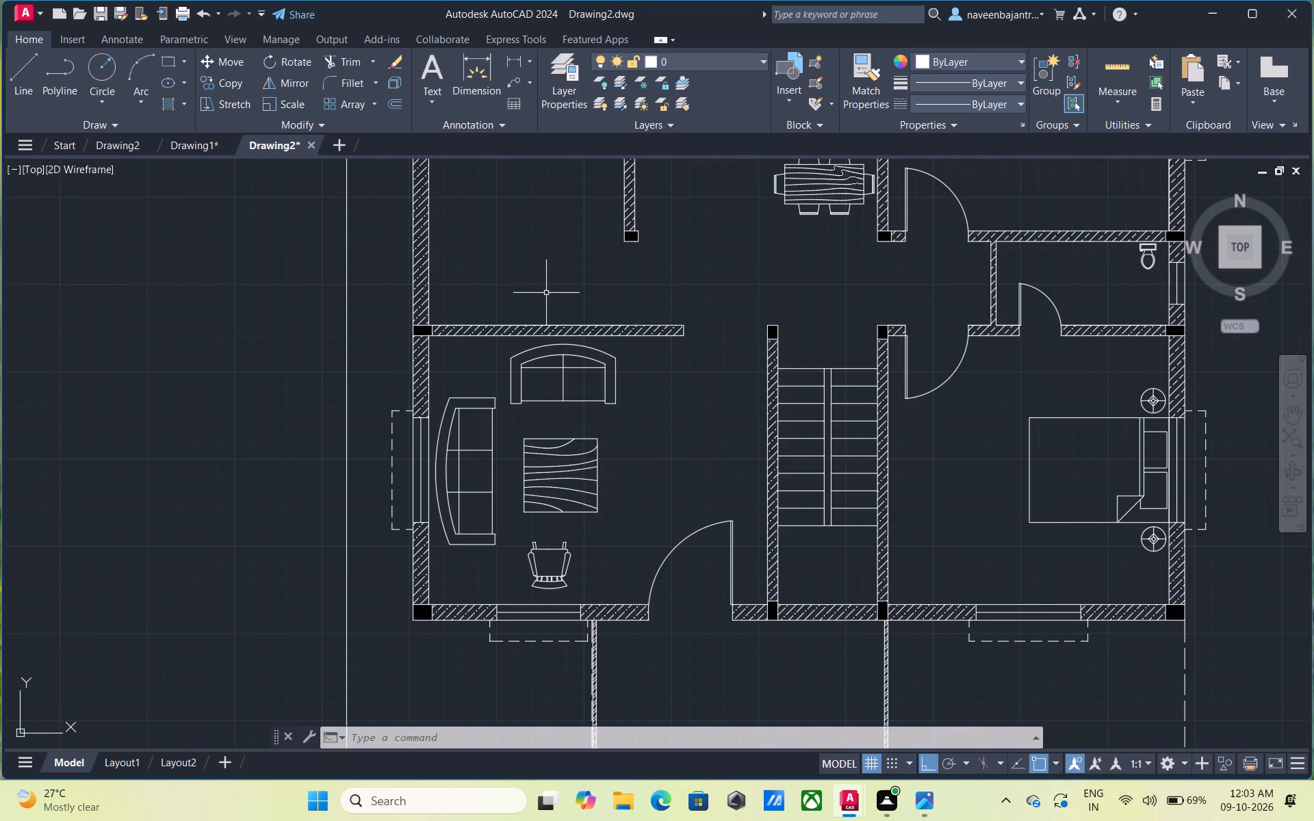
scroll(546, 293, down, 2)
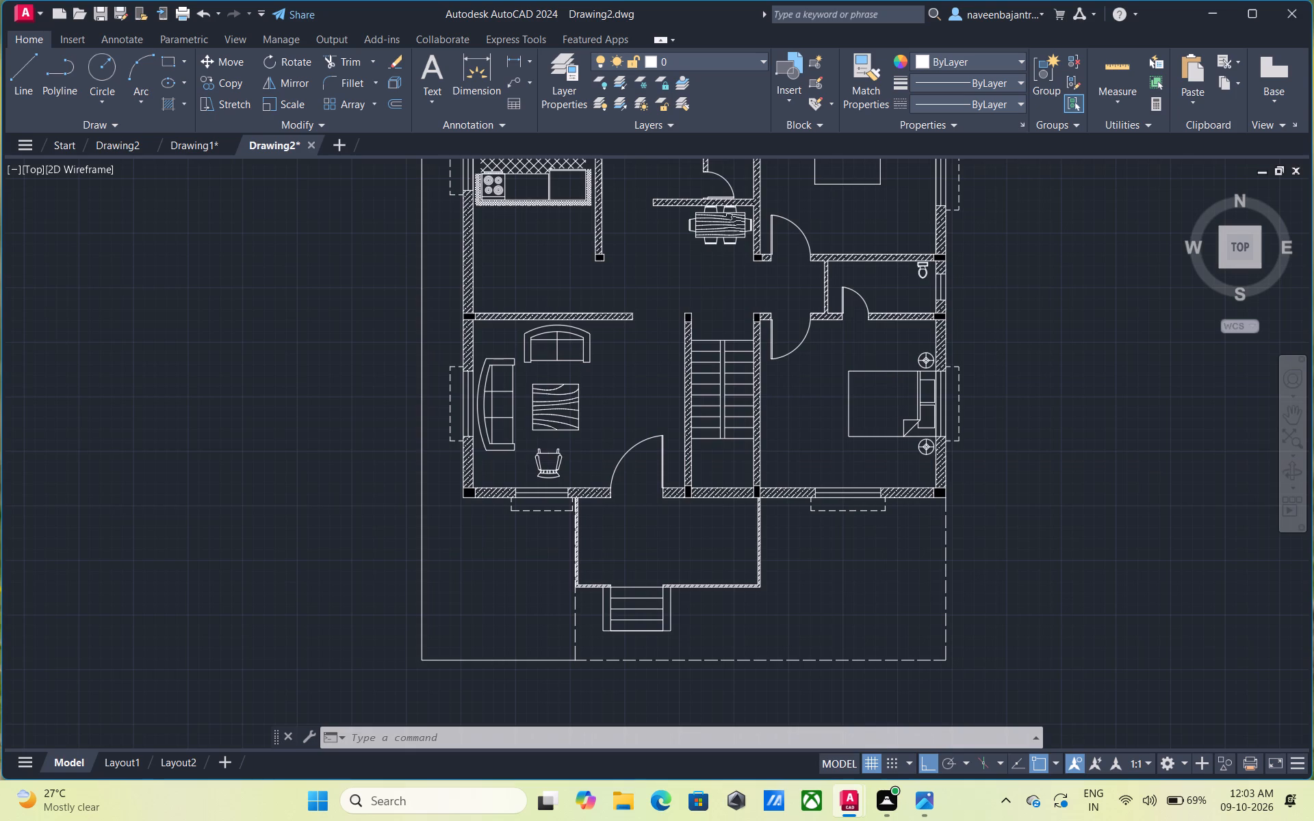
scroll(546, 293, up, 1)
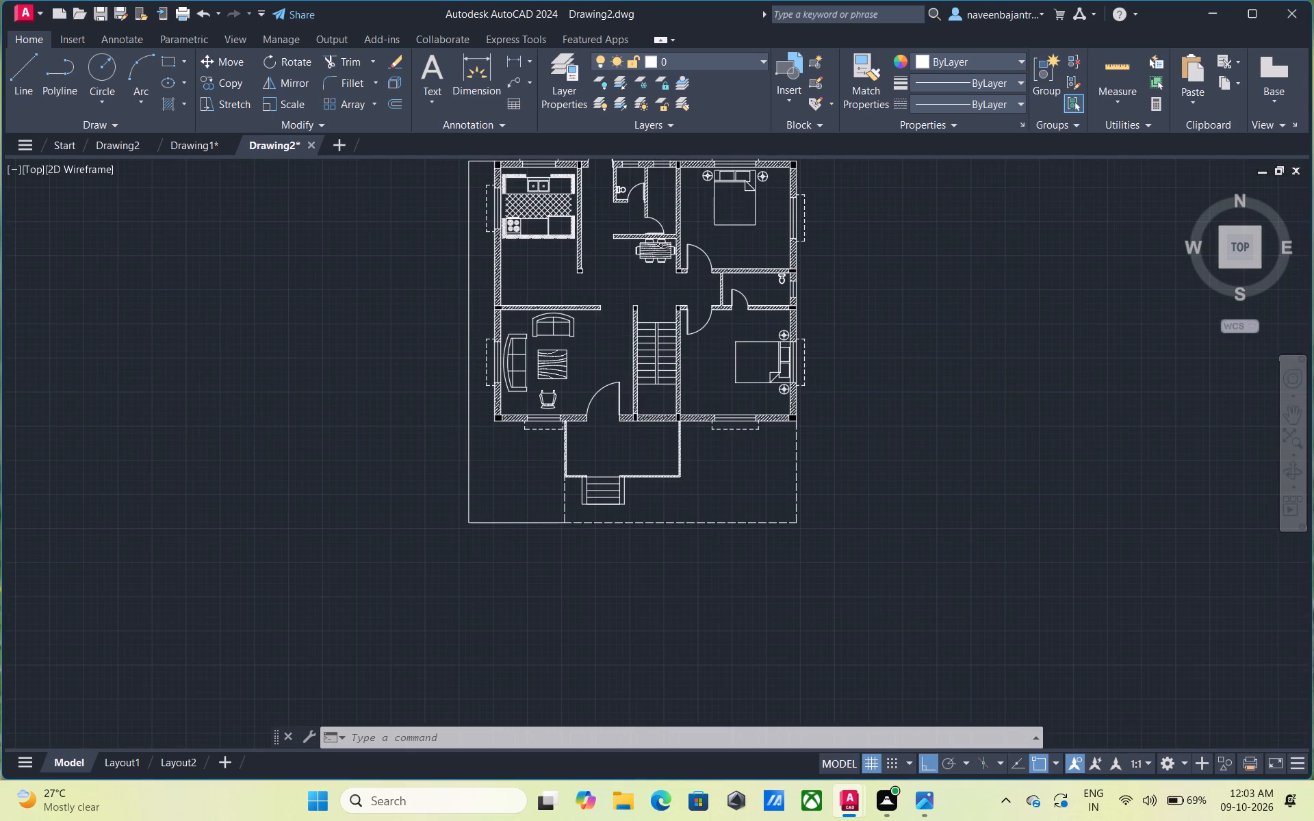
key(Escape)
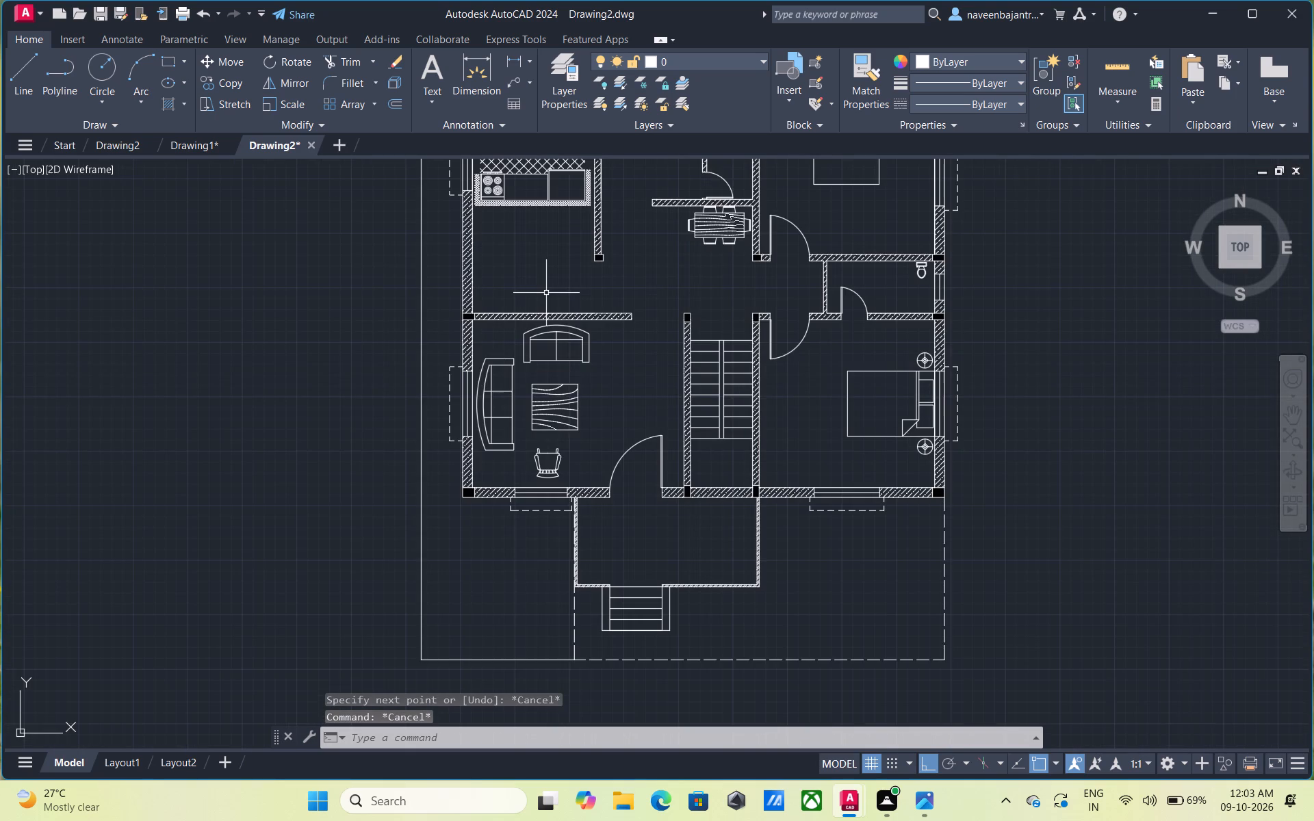
Insert a Vehicles - Metric block from the tool palettes in the open space east of the southeast bedroom.
key(t)
key(p)
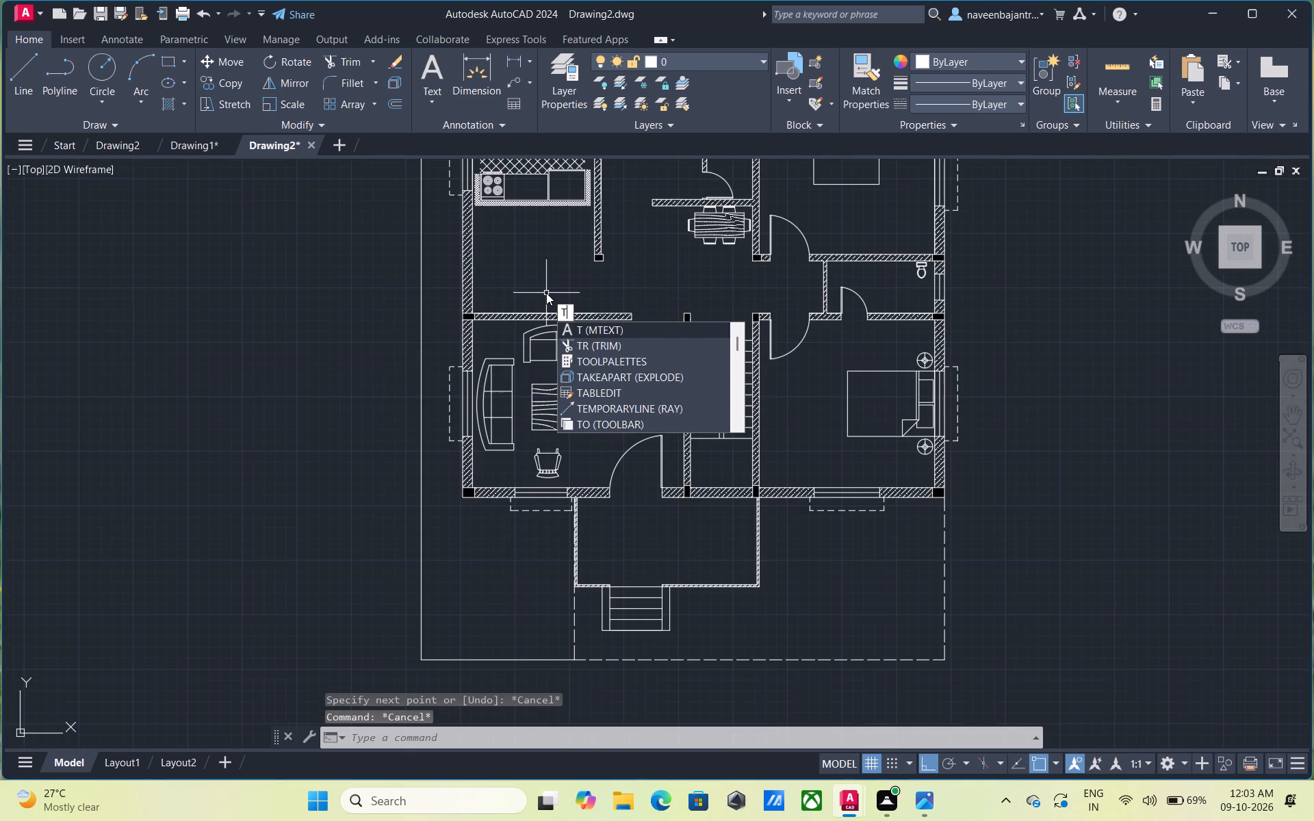
key(space)
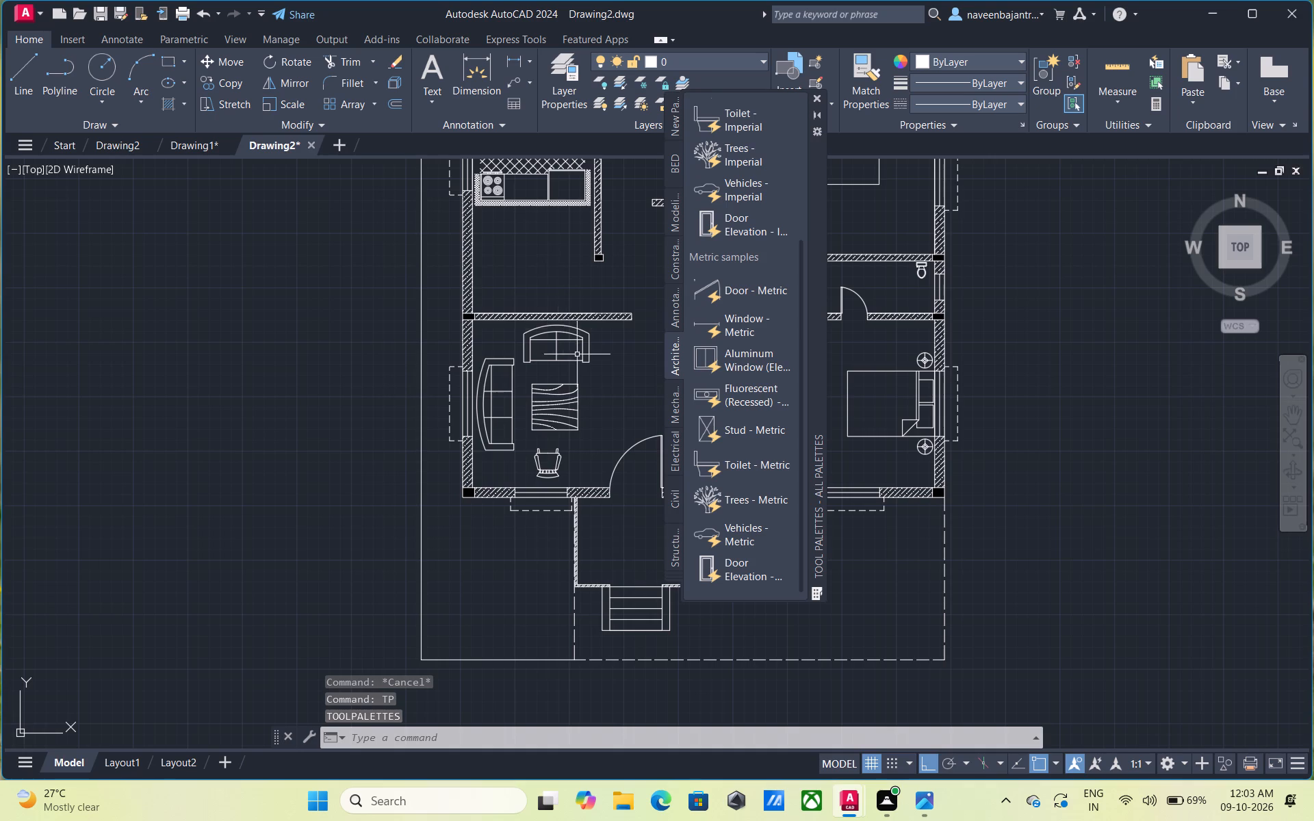
click(738, 538)
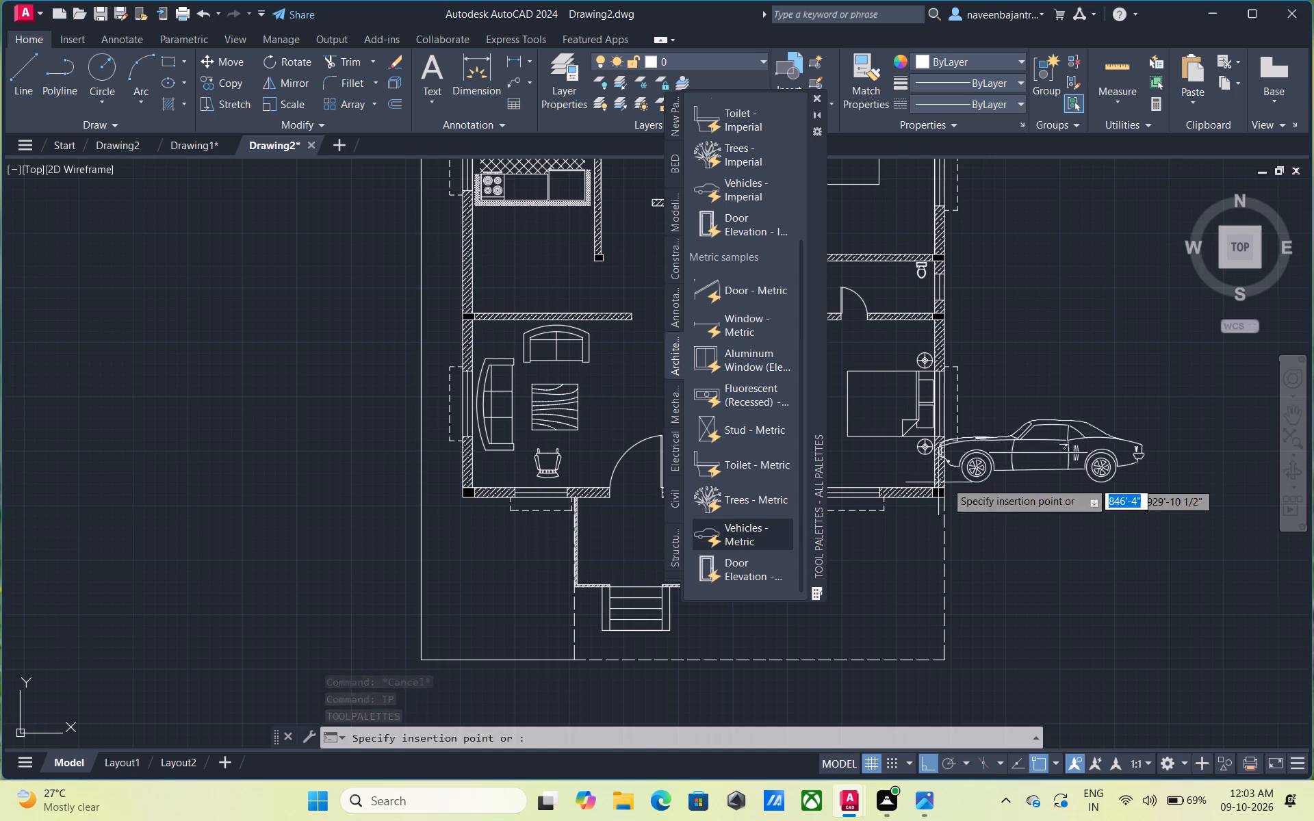
click(1032, 436)
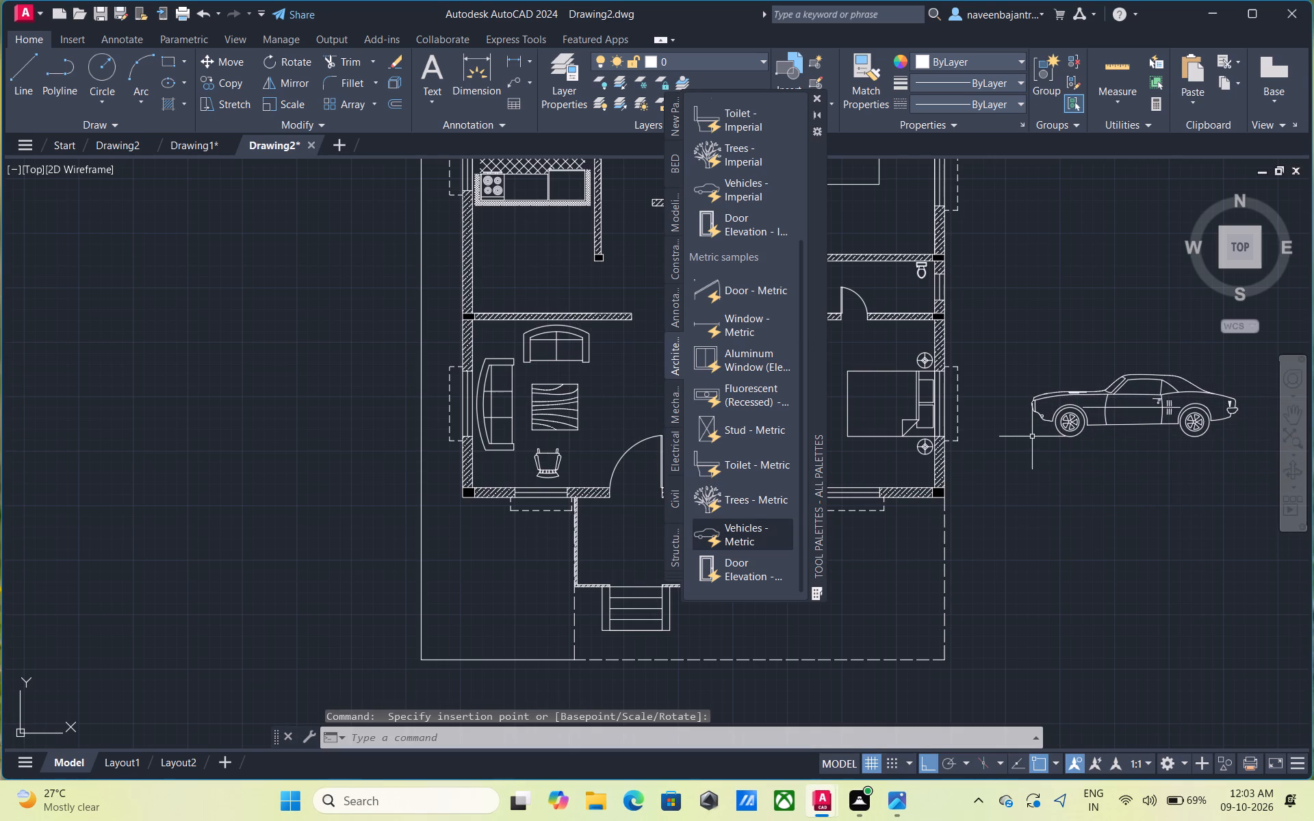
key(Escape)
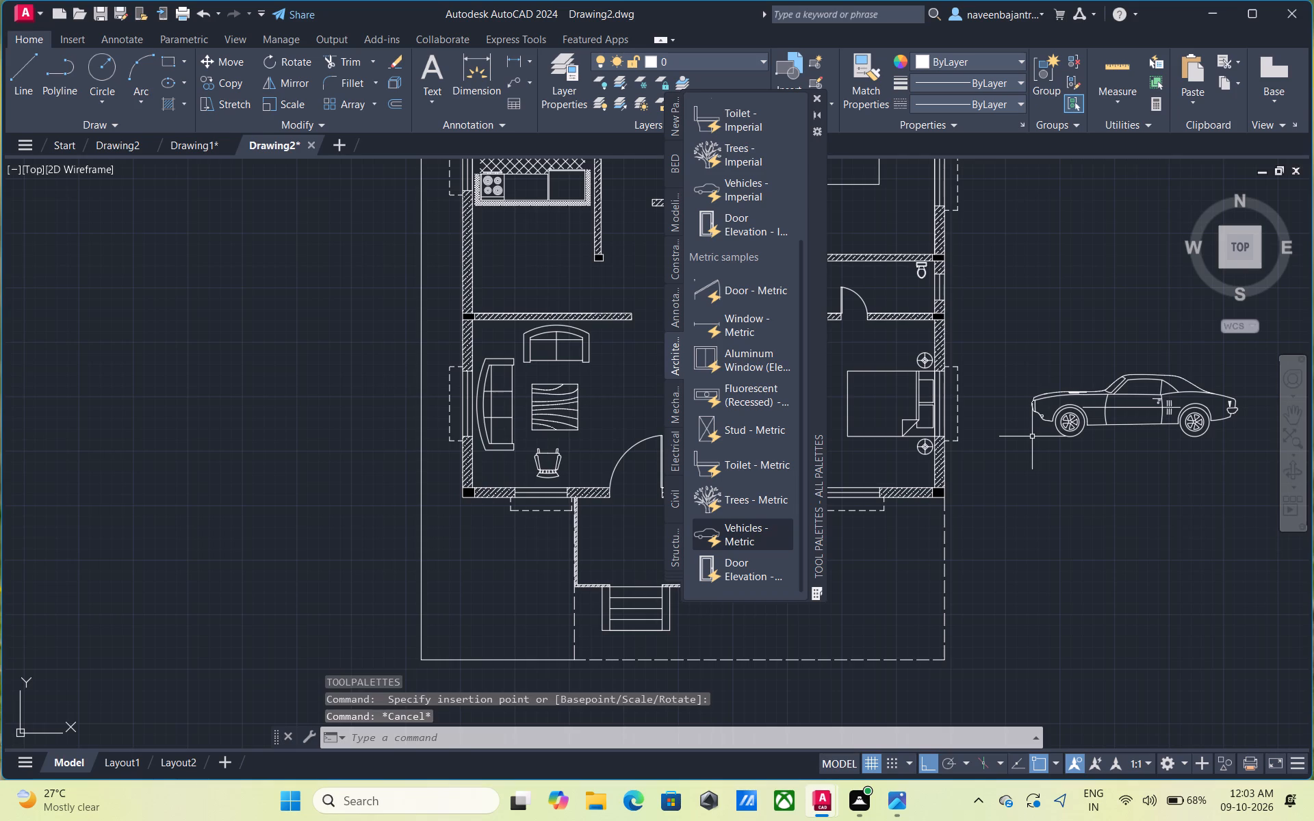
click(812, 97)
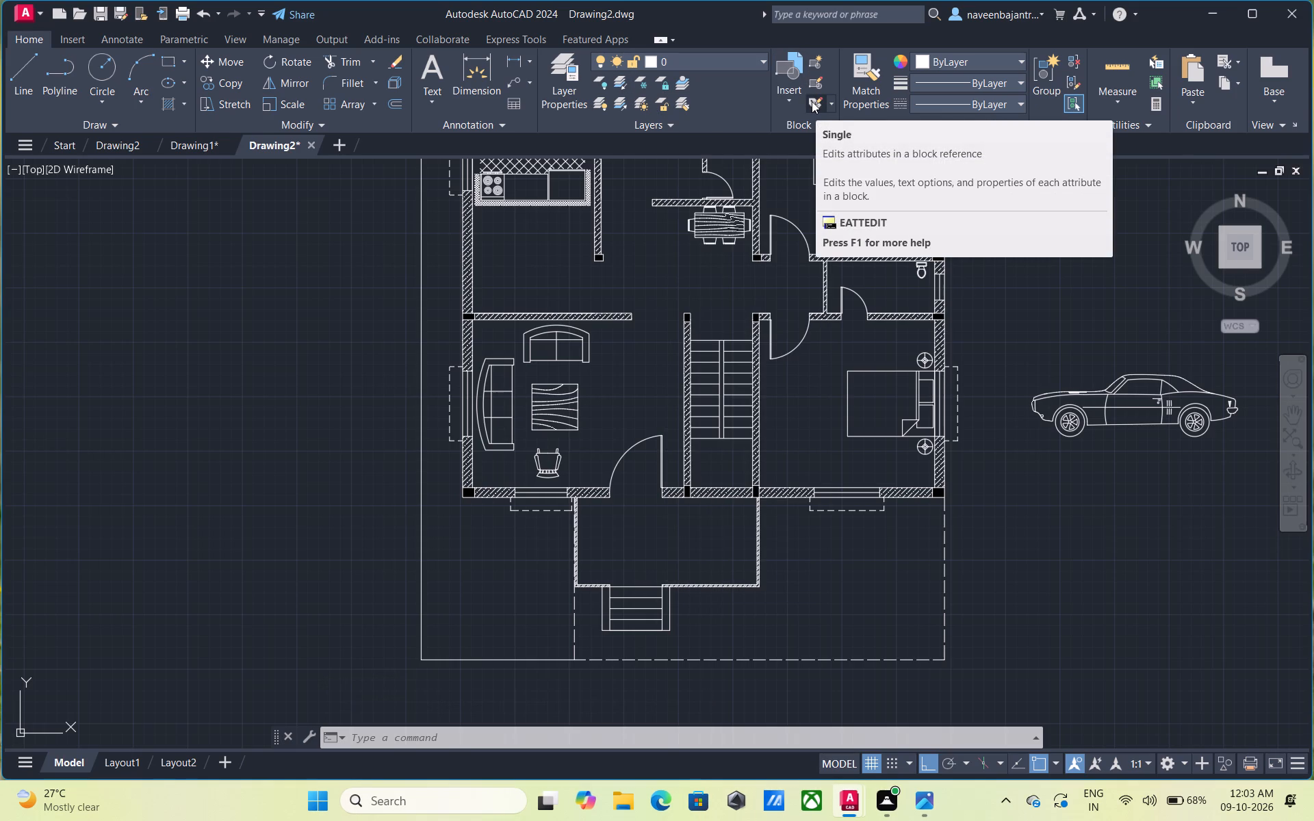
Switch the inserted vehicle block to the Sports Car (Top) view.
click(1069, 393)
click(1017, 446)
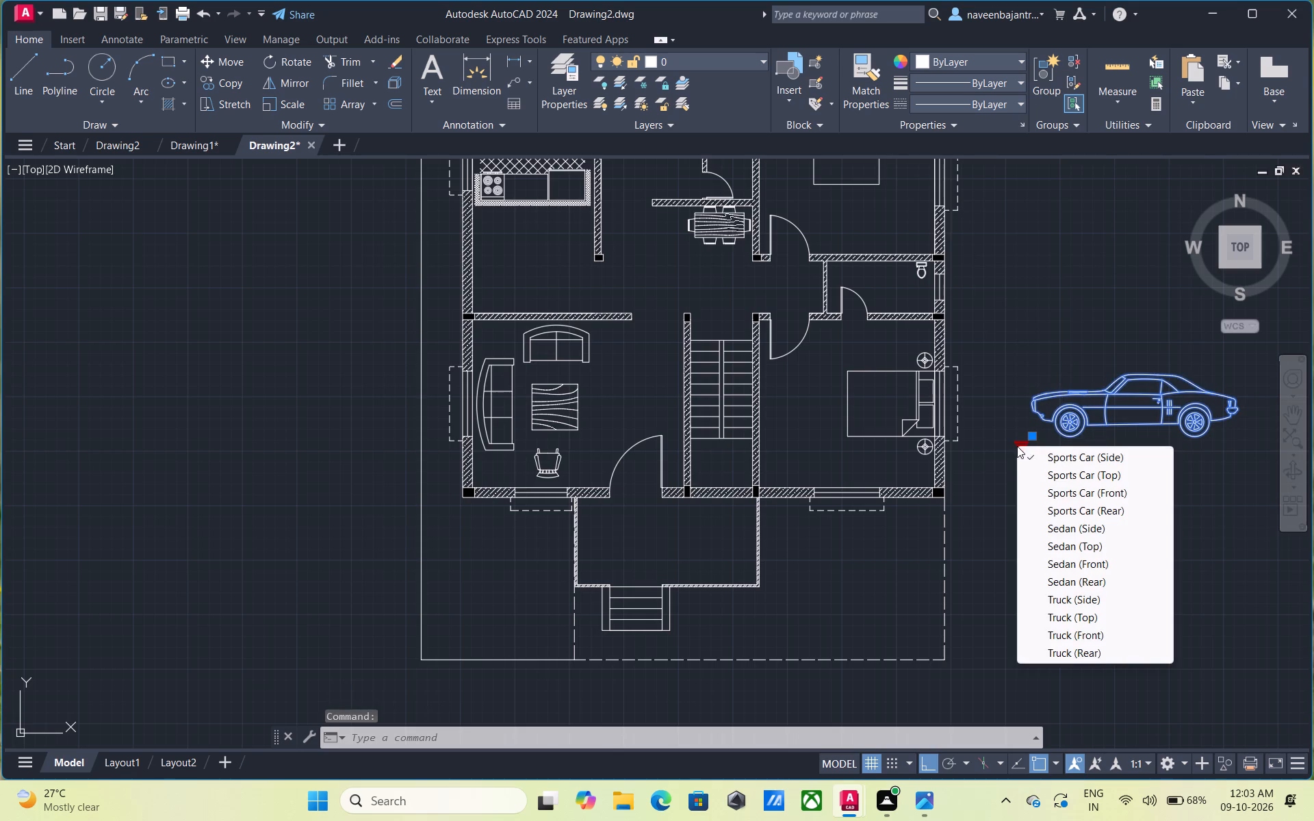
click(1049, 468)
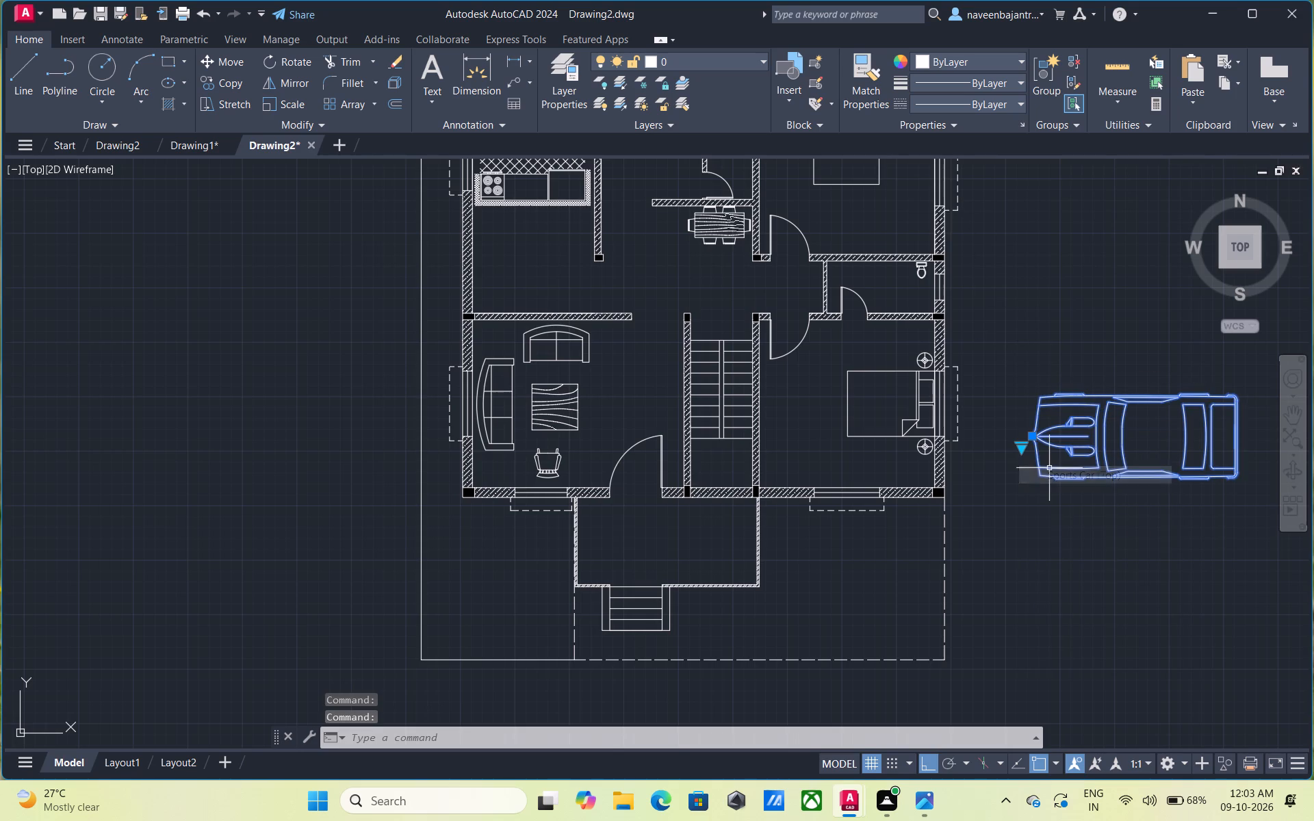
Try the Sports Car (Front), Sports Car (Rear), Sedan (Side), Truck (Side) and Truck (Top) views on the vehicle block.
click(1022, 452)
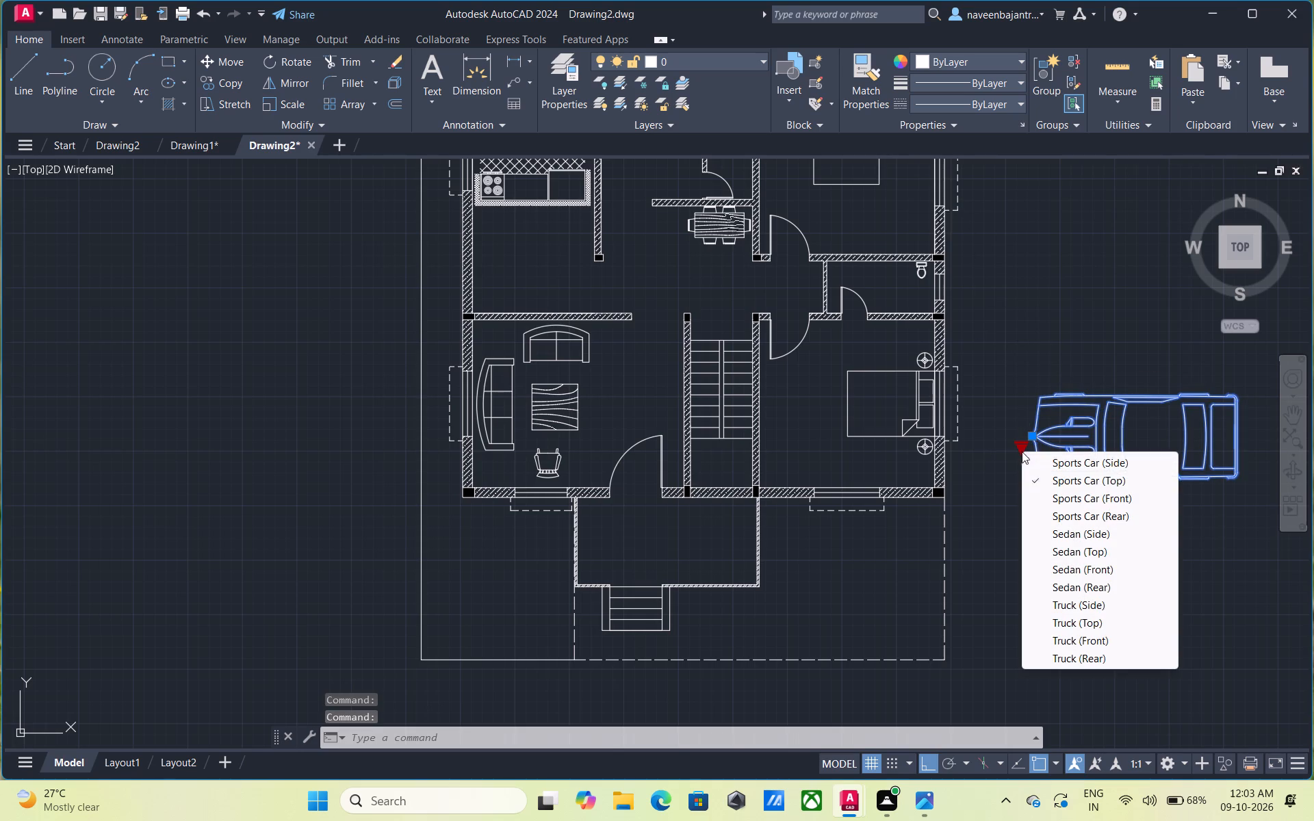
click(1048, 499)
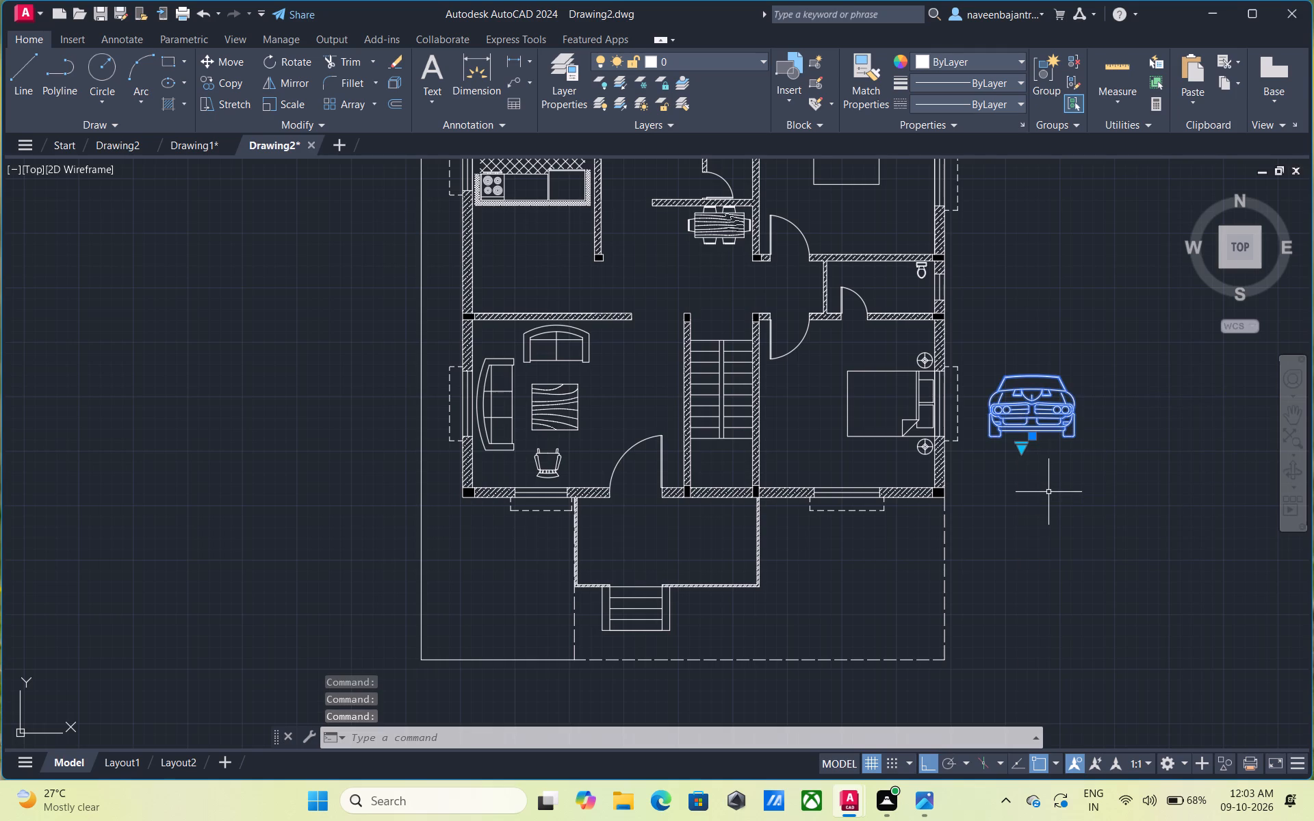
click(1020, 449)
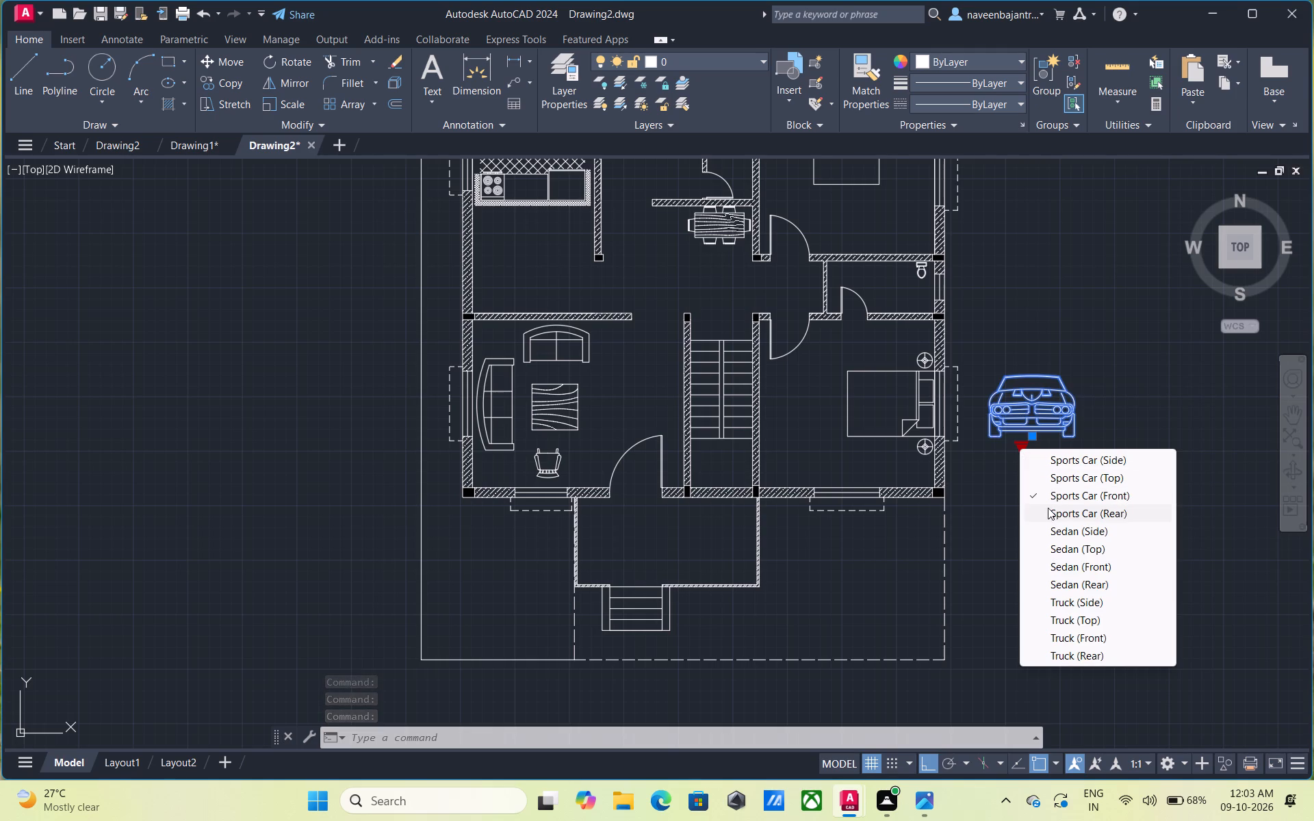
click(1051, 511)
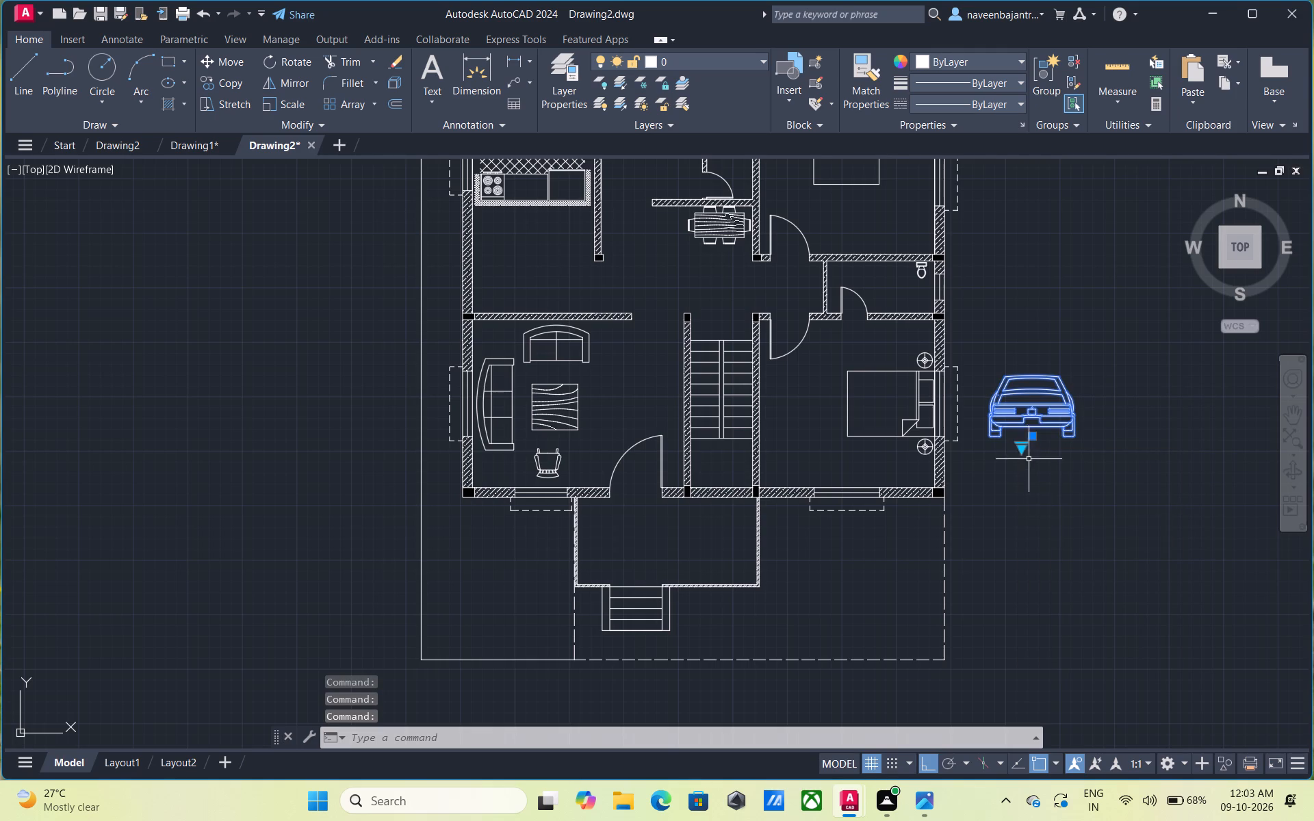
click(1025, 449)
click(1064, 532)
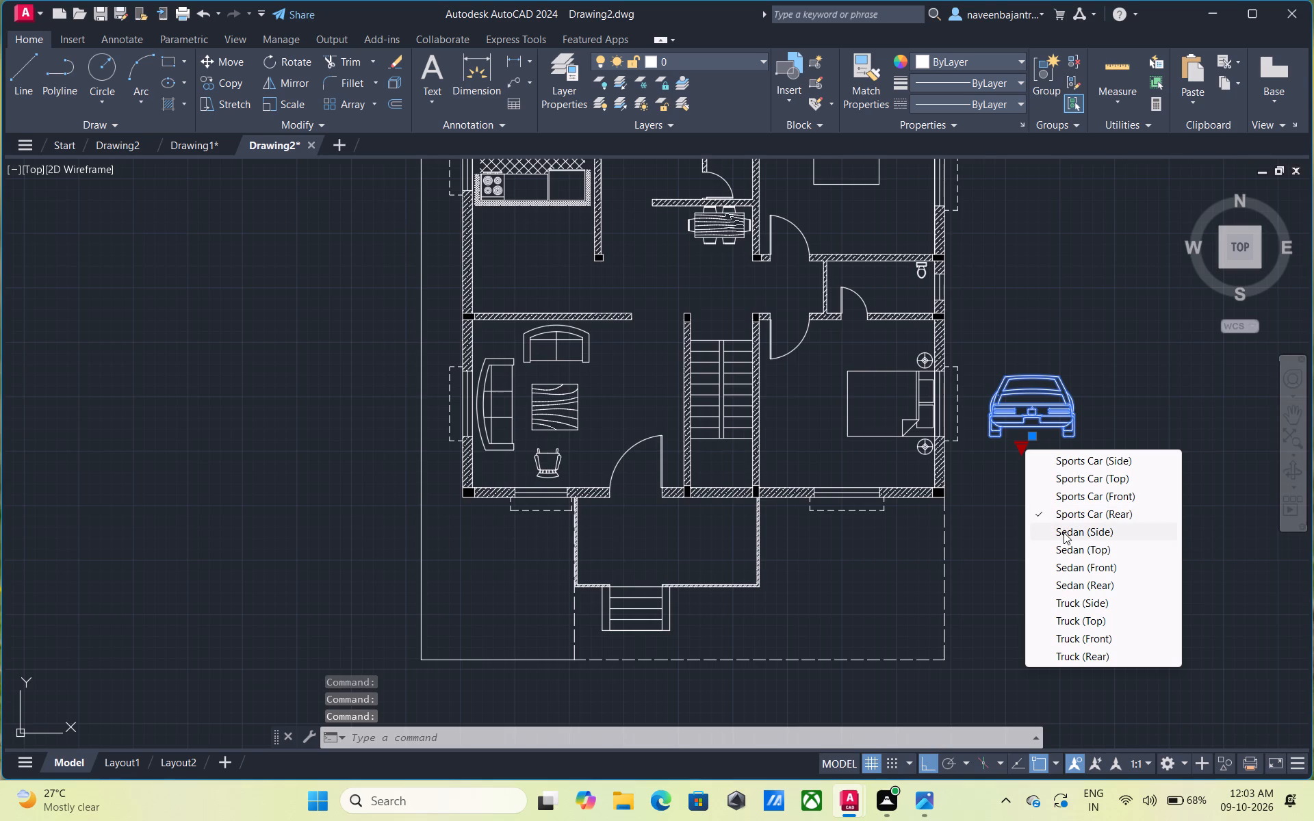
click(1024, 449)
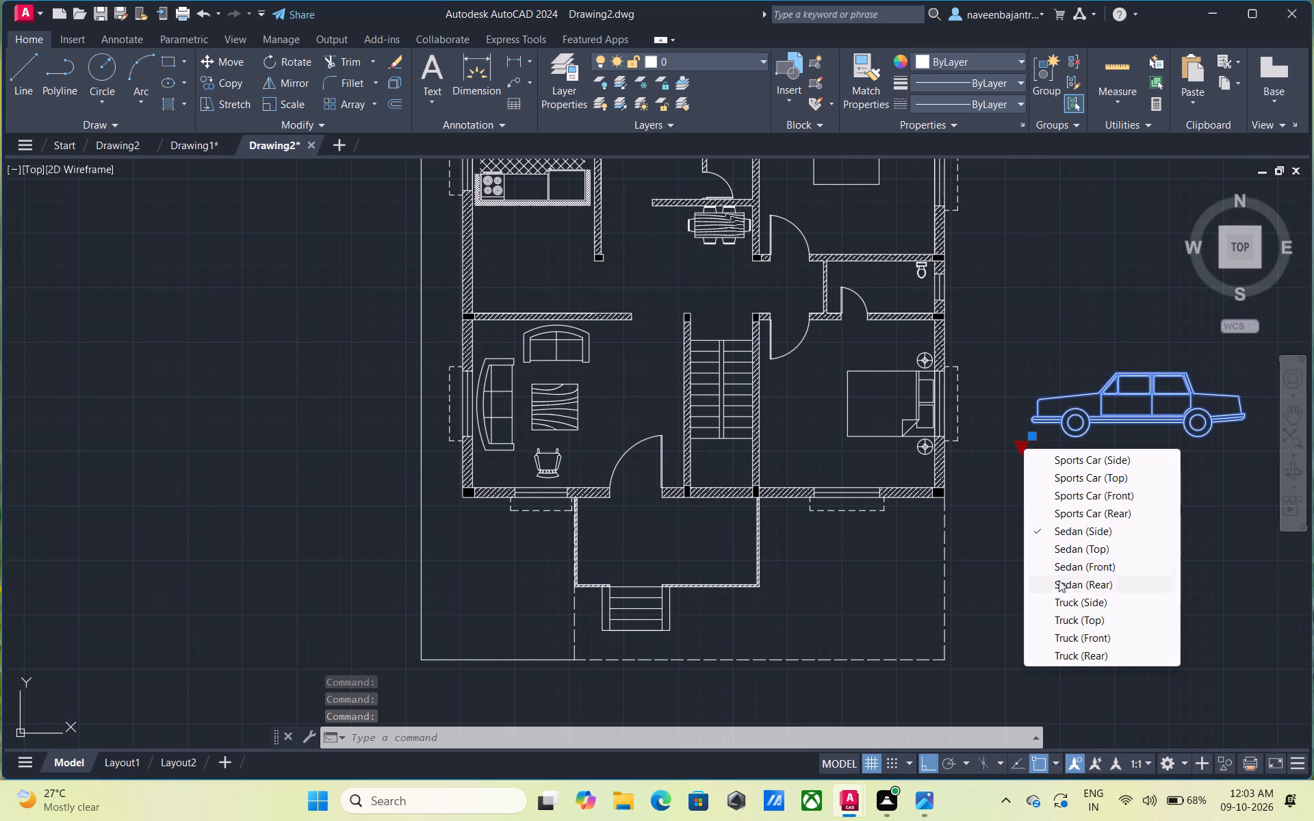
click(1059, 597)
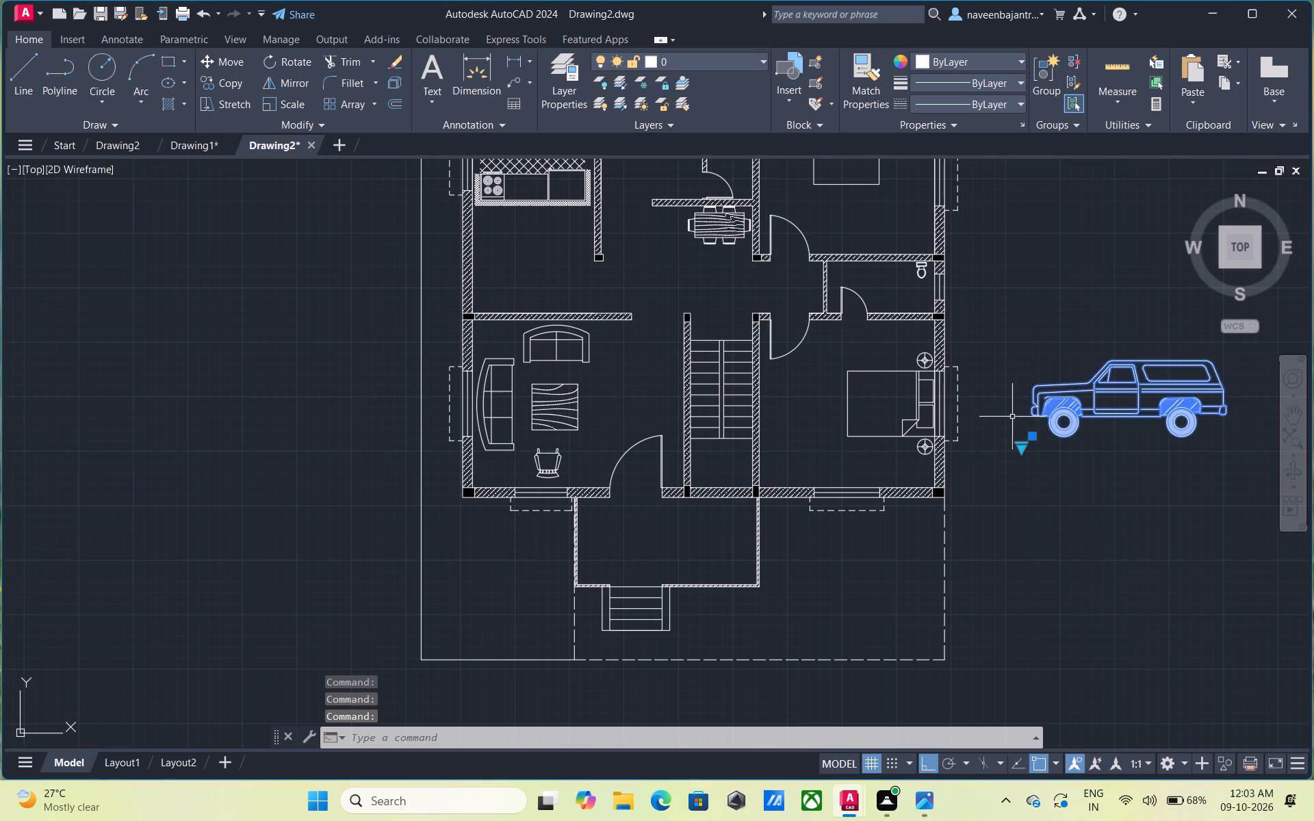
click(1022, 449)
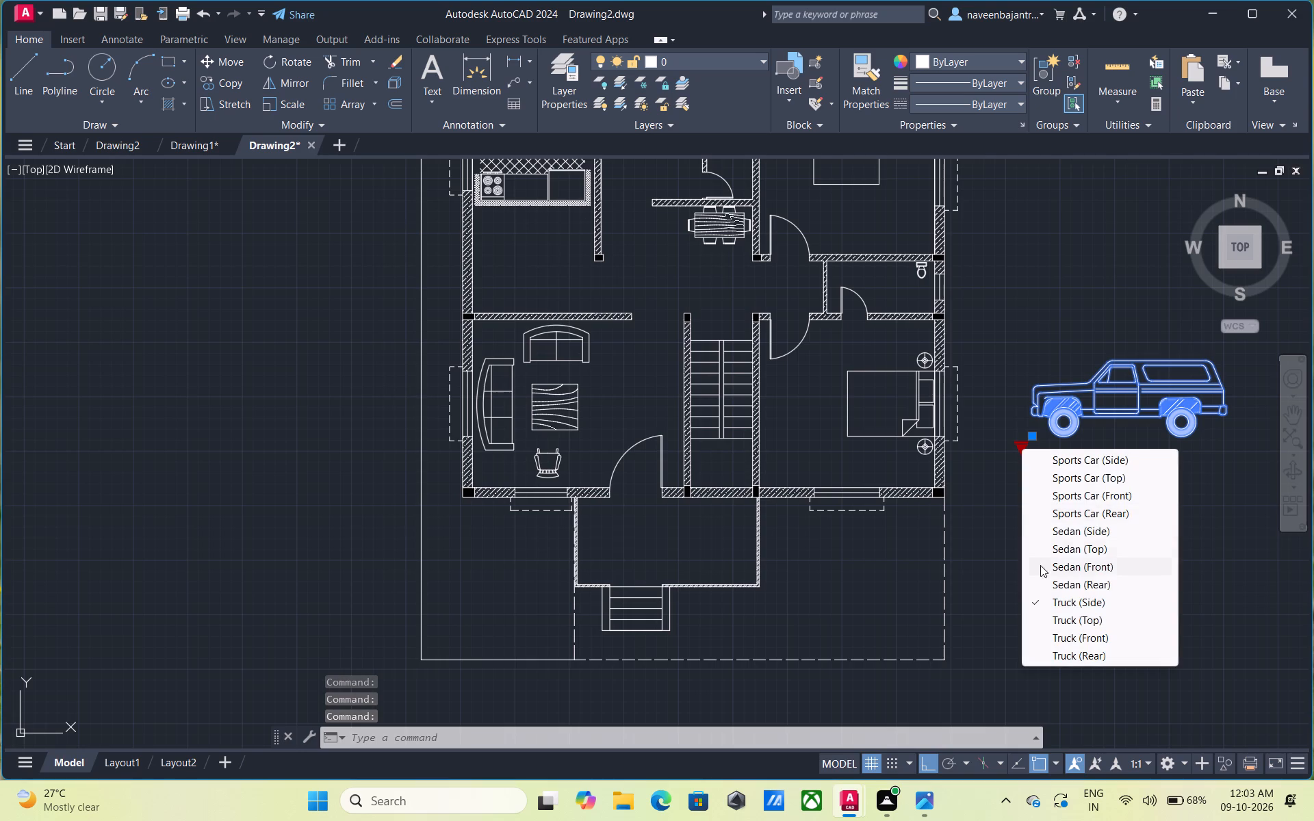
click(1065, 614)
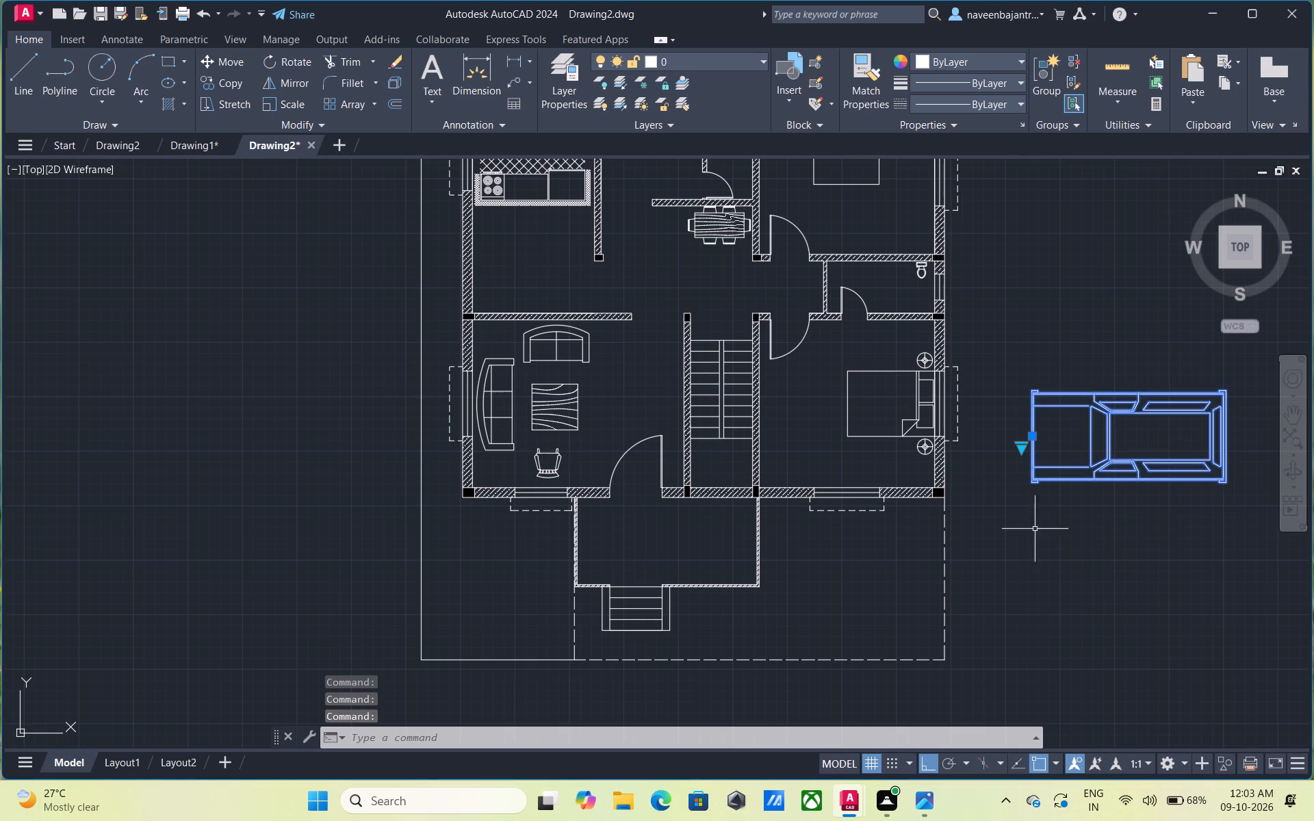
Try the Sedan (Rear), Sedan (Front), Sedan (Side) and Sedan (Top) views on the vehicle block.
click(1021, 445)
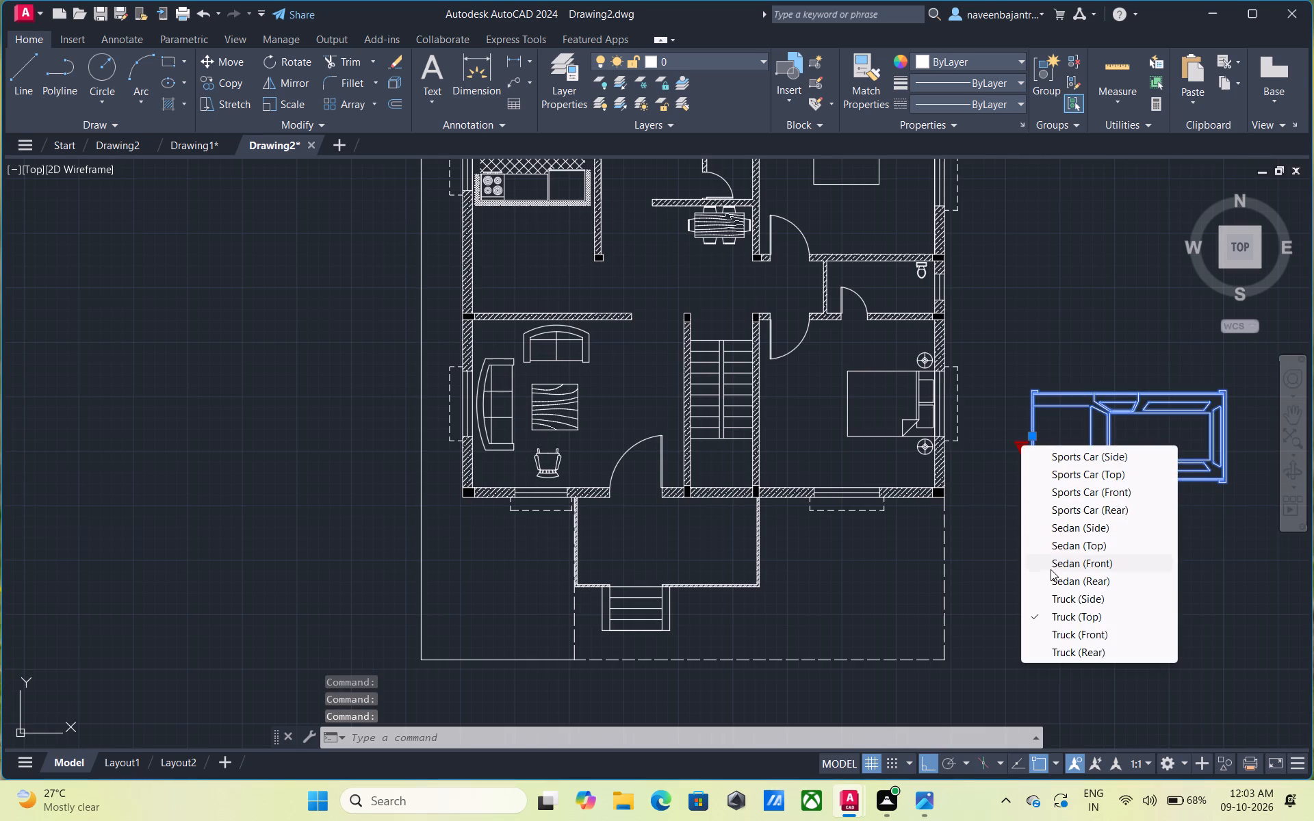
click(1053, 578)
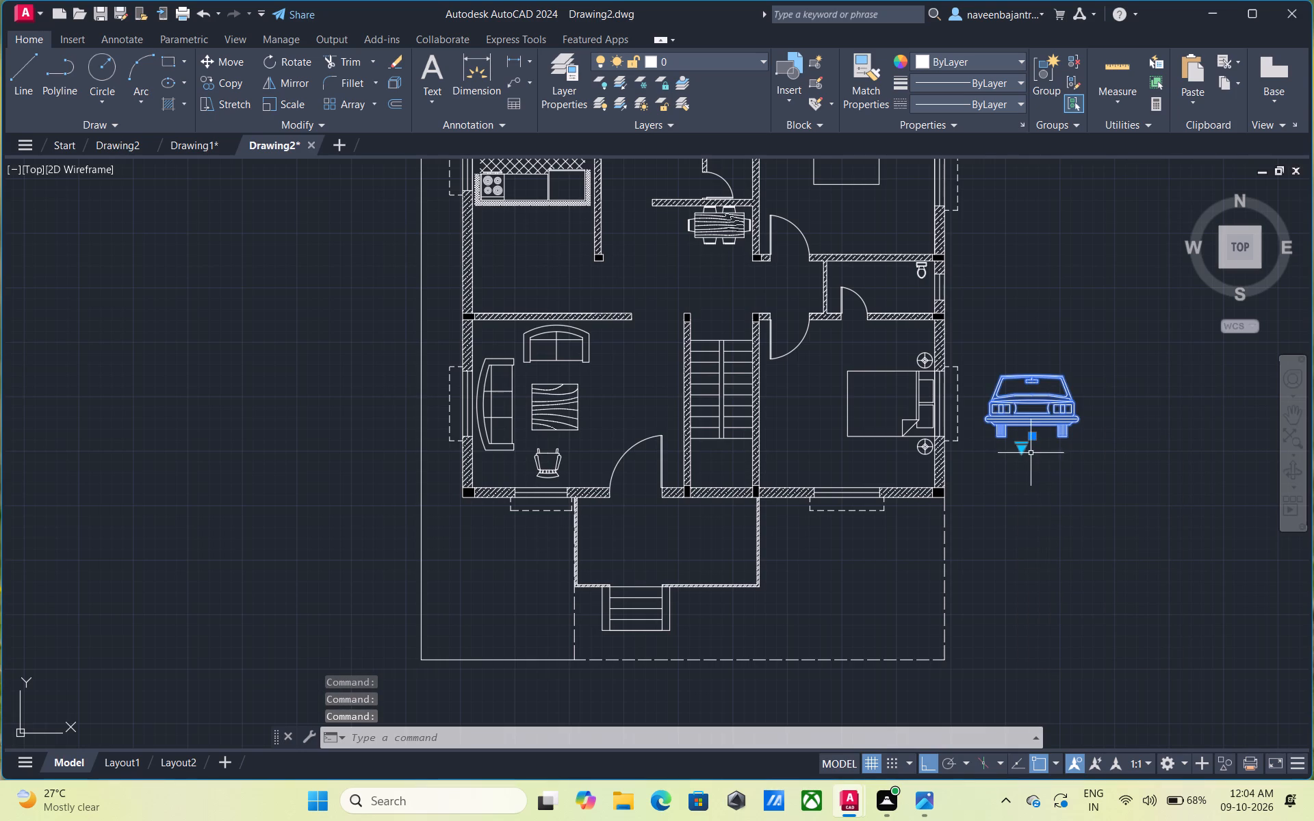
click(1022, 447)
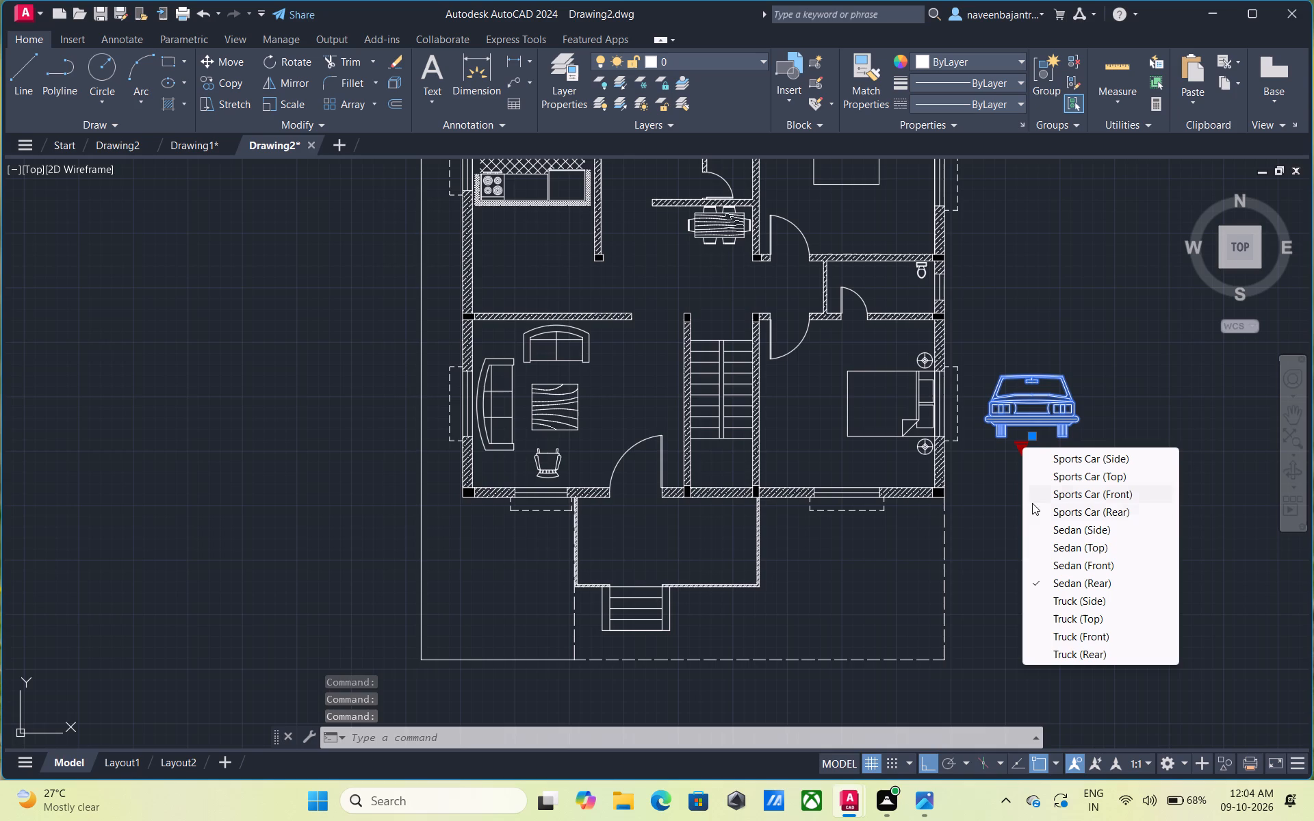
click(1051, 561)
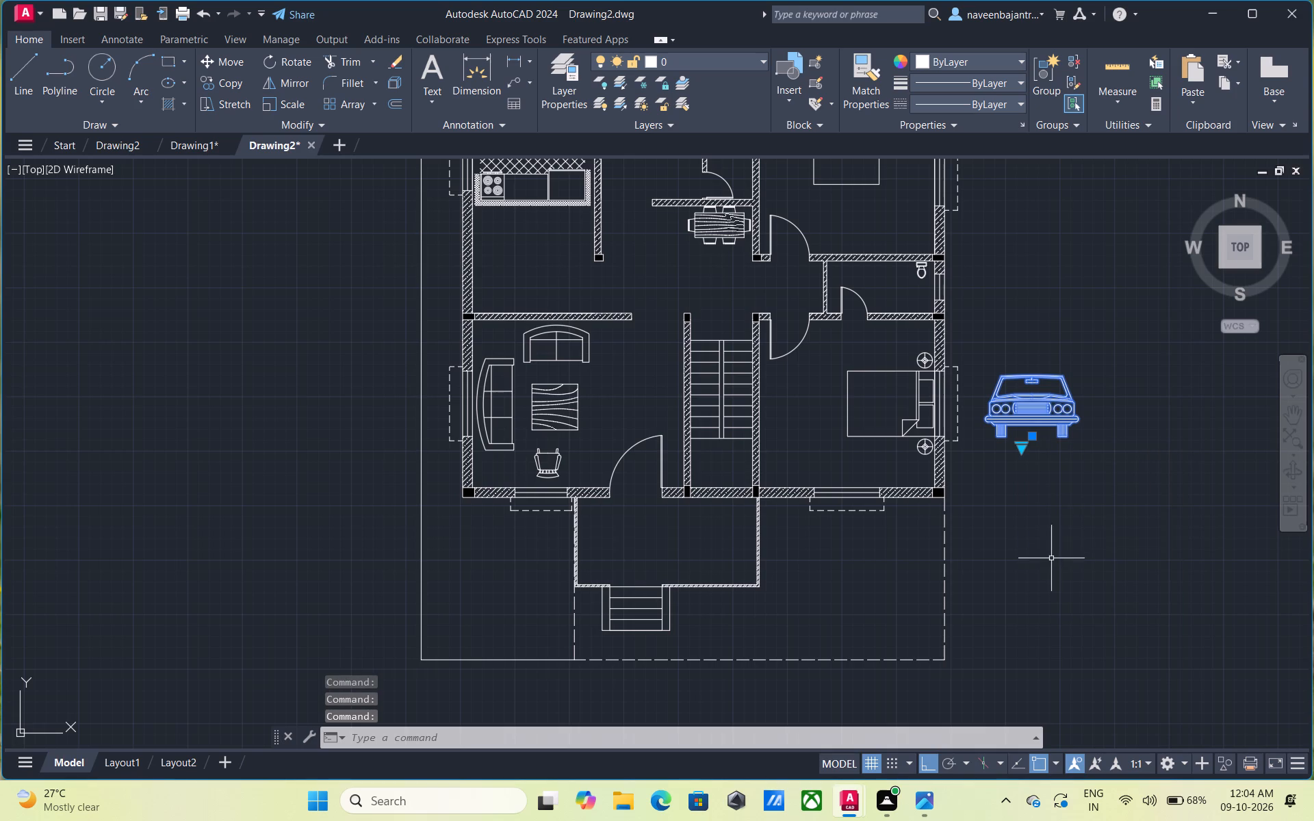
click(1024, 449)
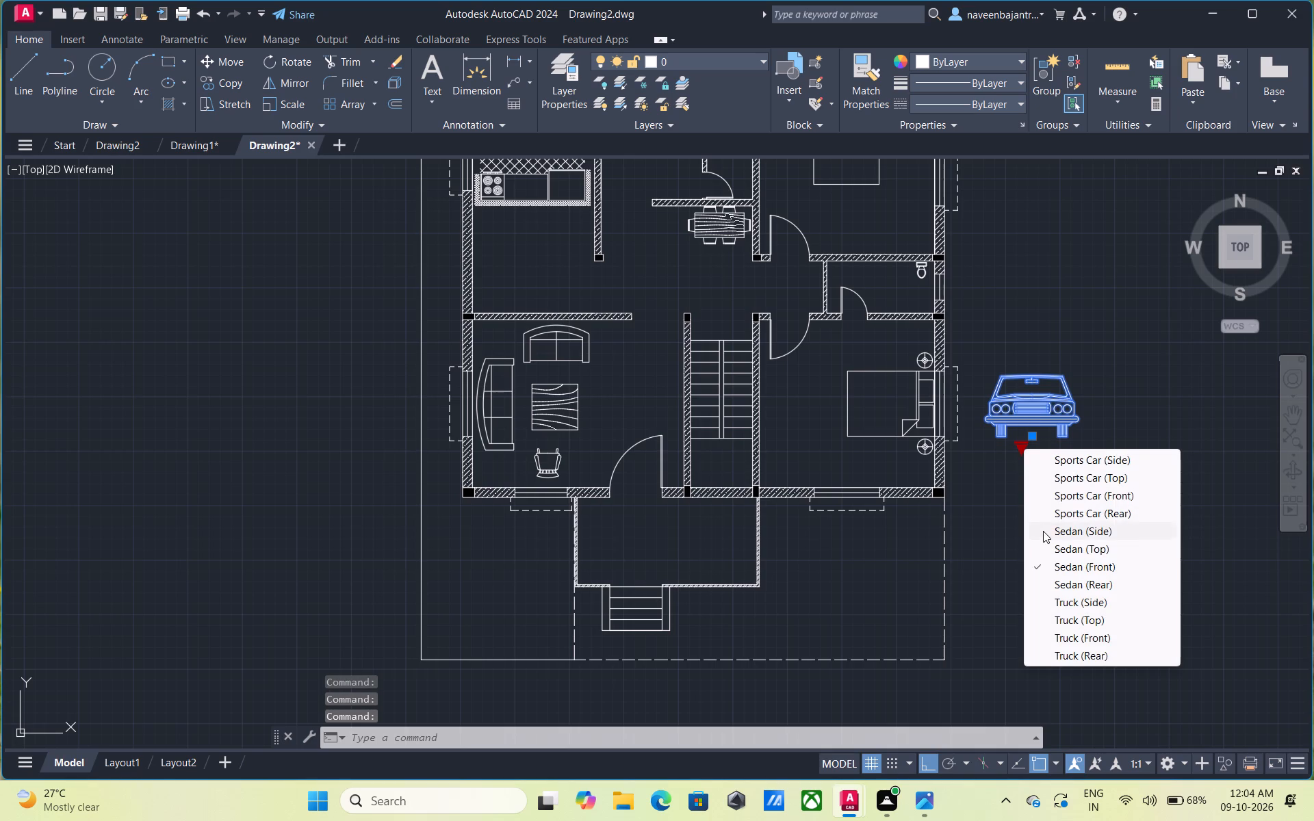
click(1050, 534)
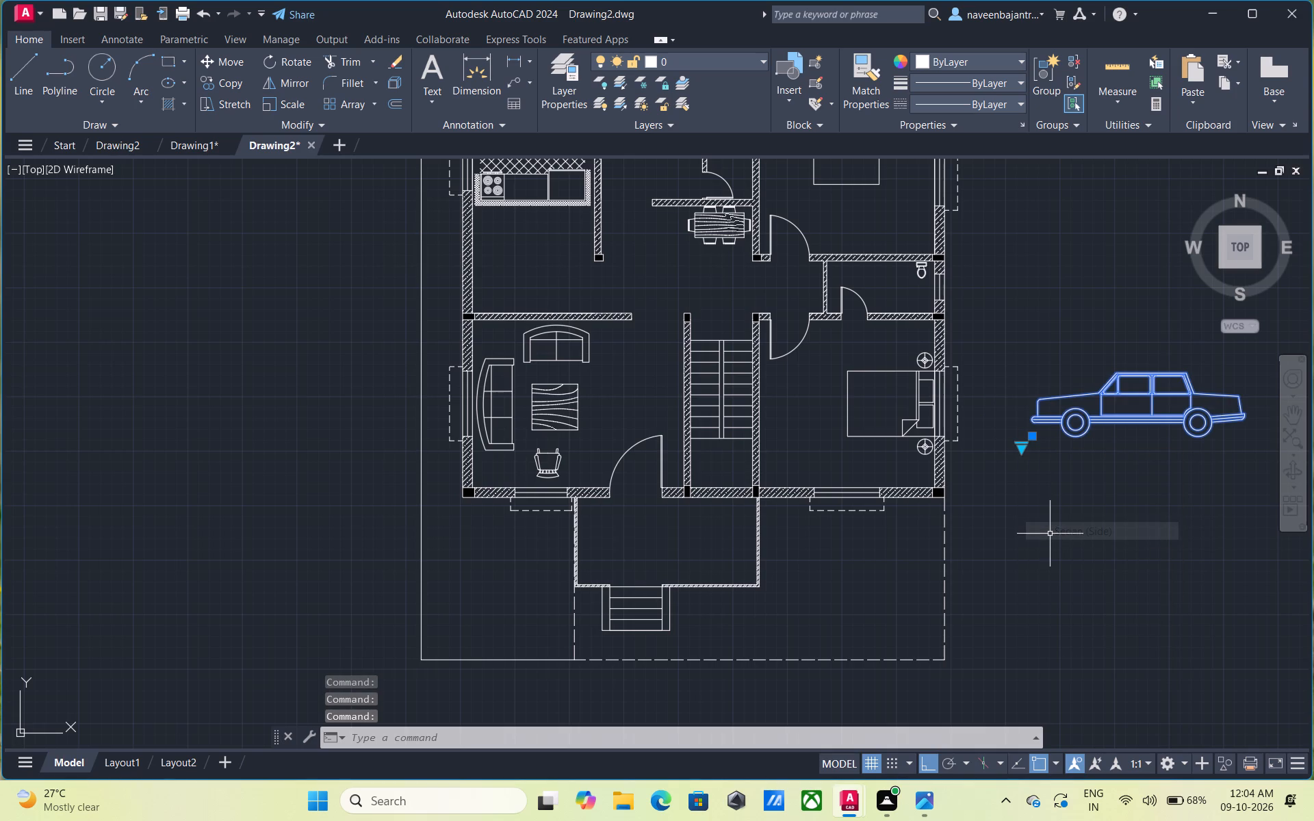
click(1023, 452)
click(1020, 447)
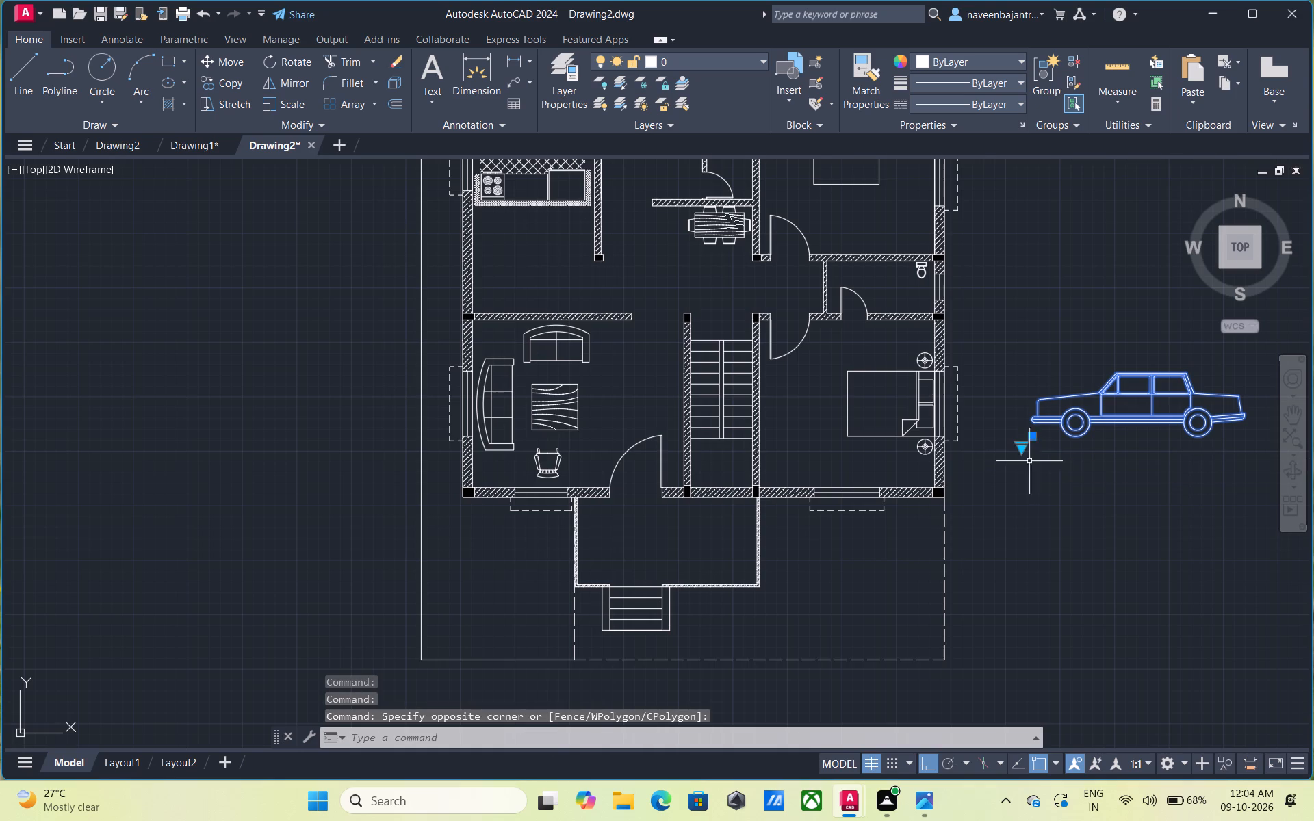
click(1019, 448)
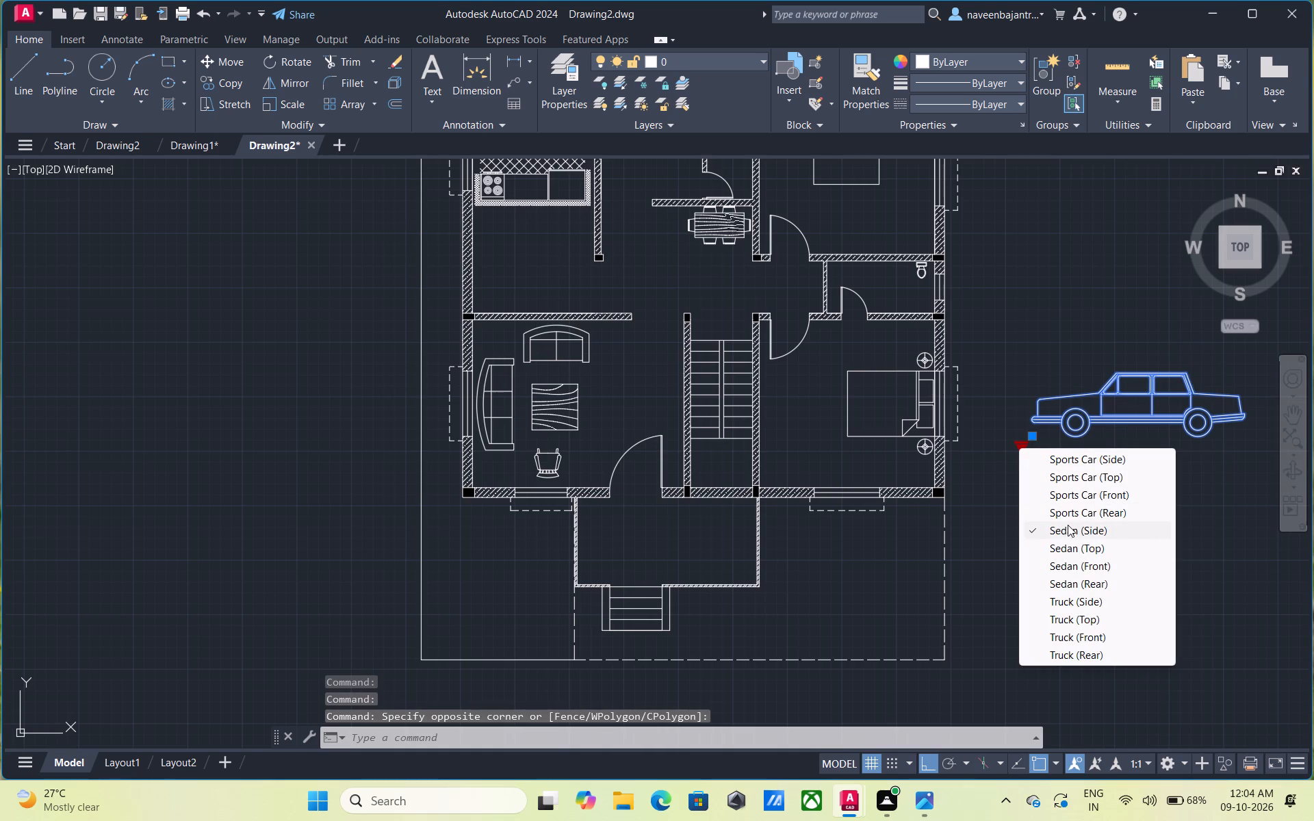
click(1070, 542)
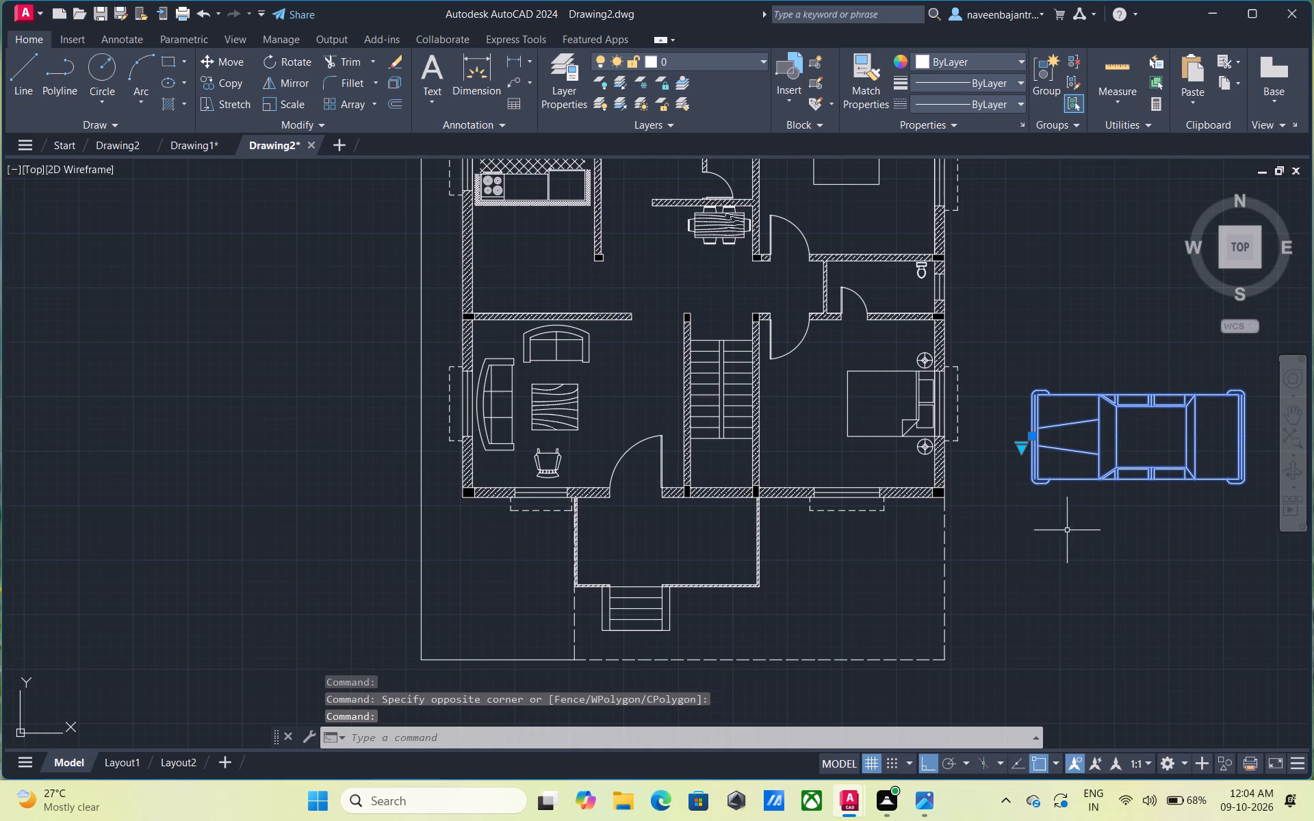
Set the vehicle block back to the Sports Car (Top) view.
click(1022, 450)
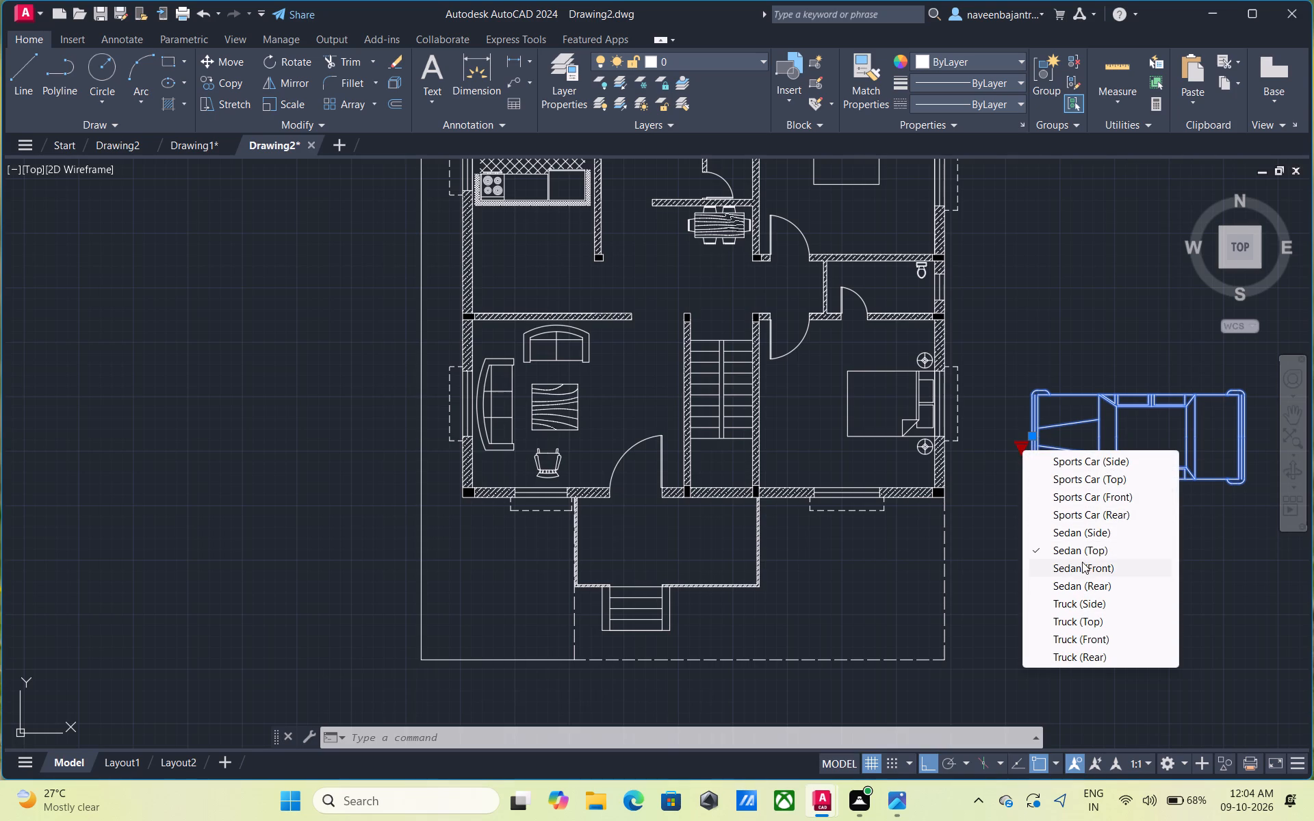
click(1105, 482)
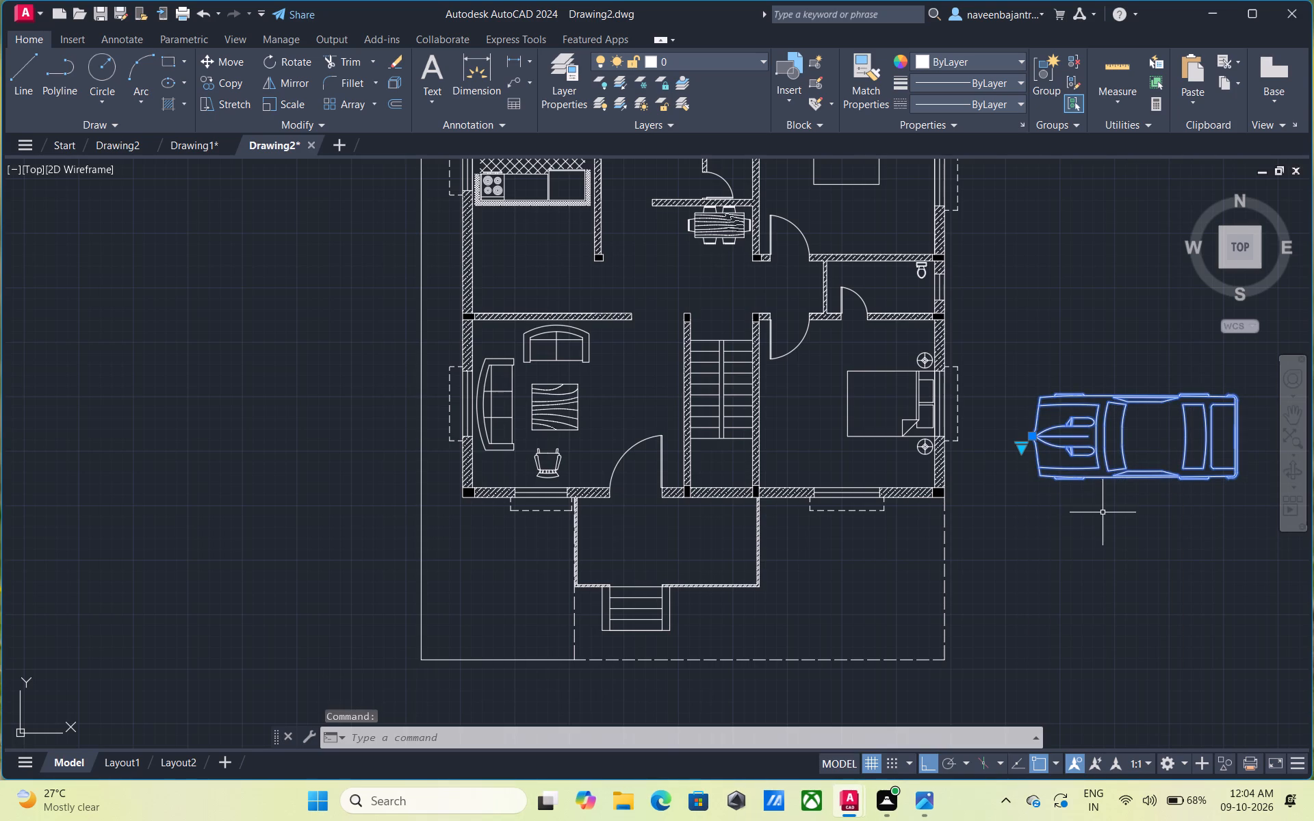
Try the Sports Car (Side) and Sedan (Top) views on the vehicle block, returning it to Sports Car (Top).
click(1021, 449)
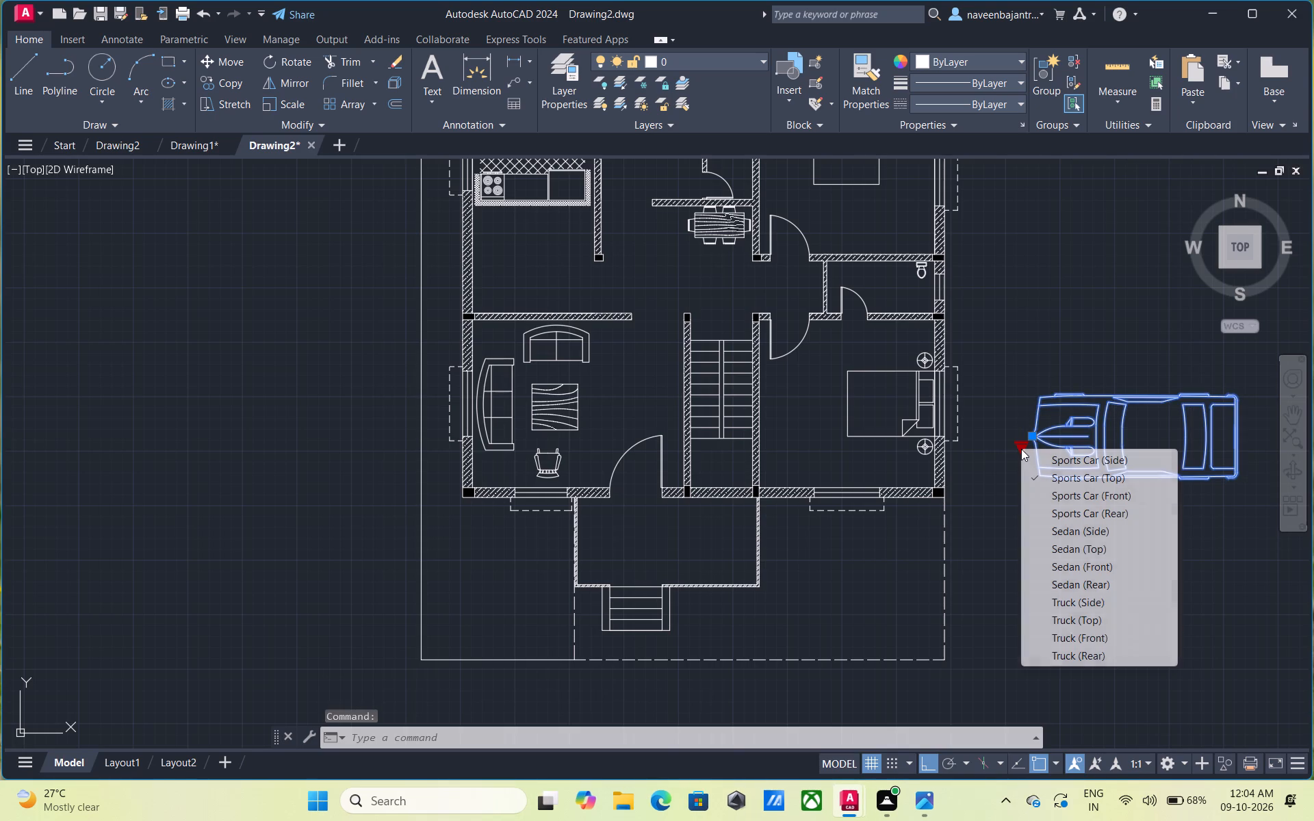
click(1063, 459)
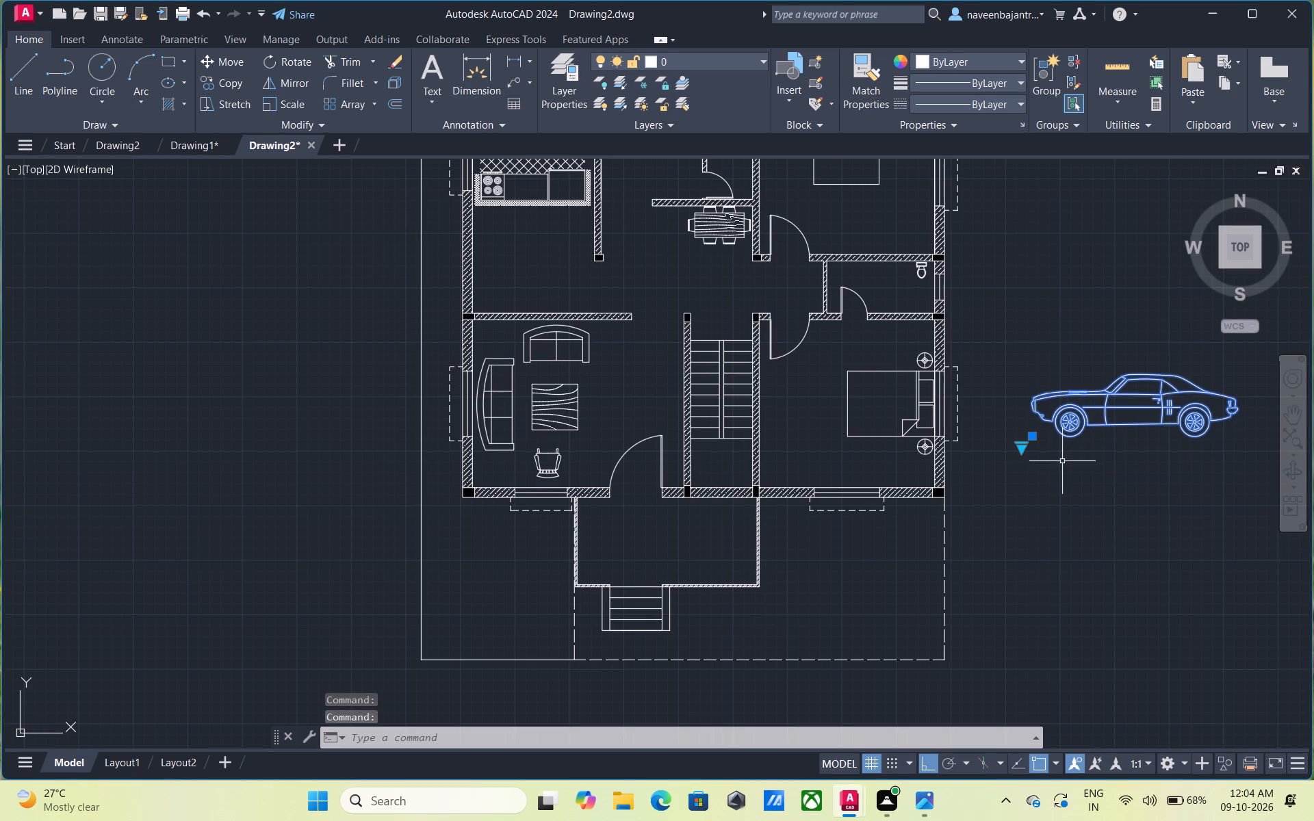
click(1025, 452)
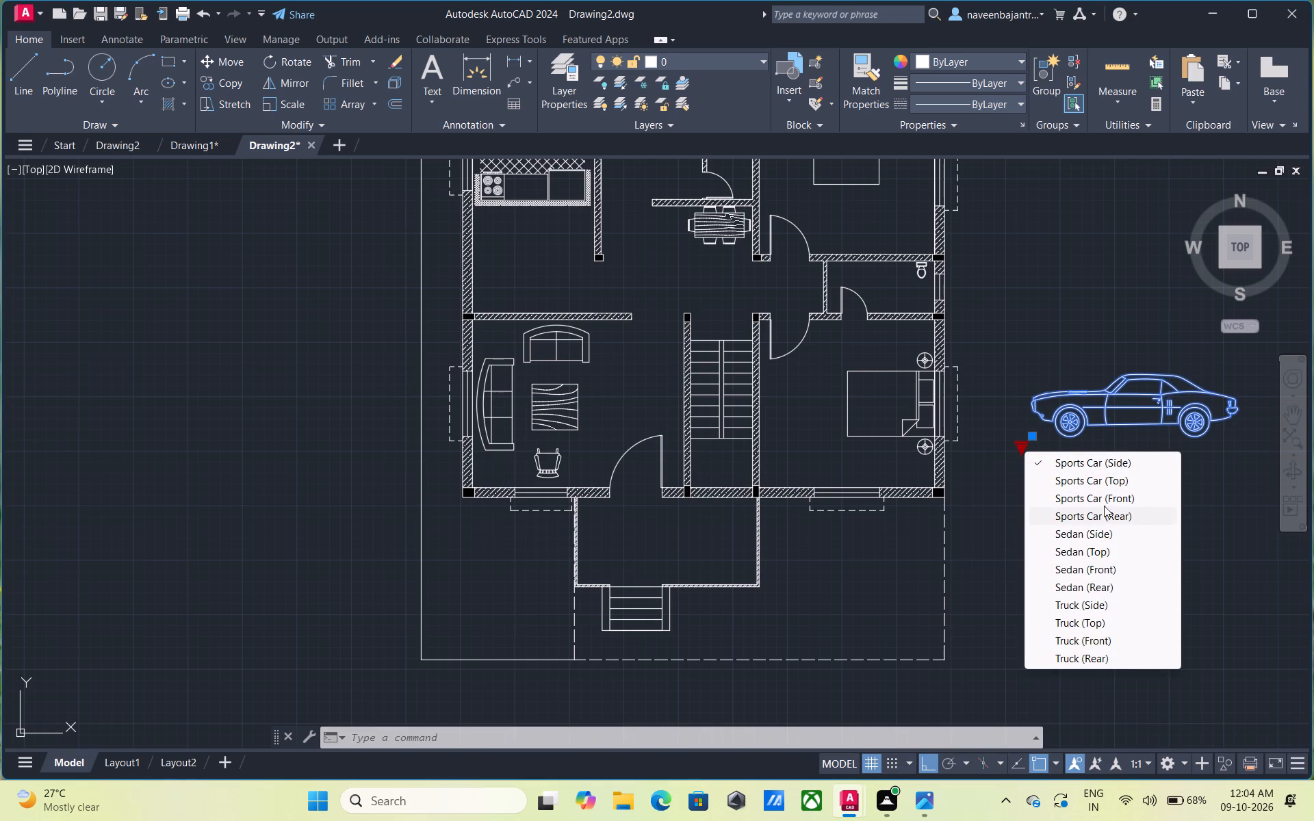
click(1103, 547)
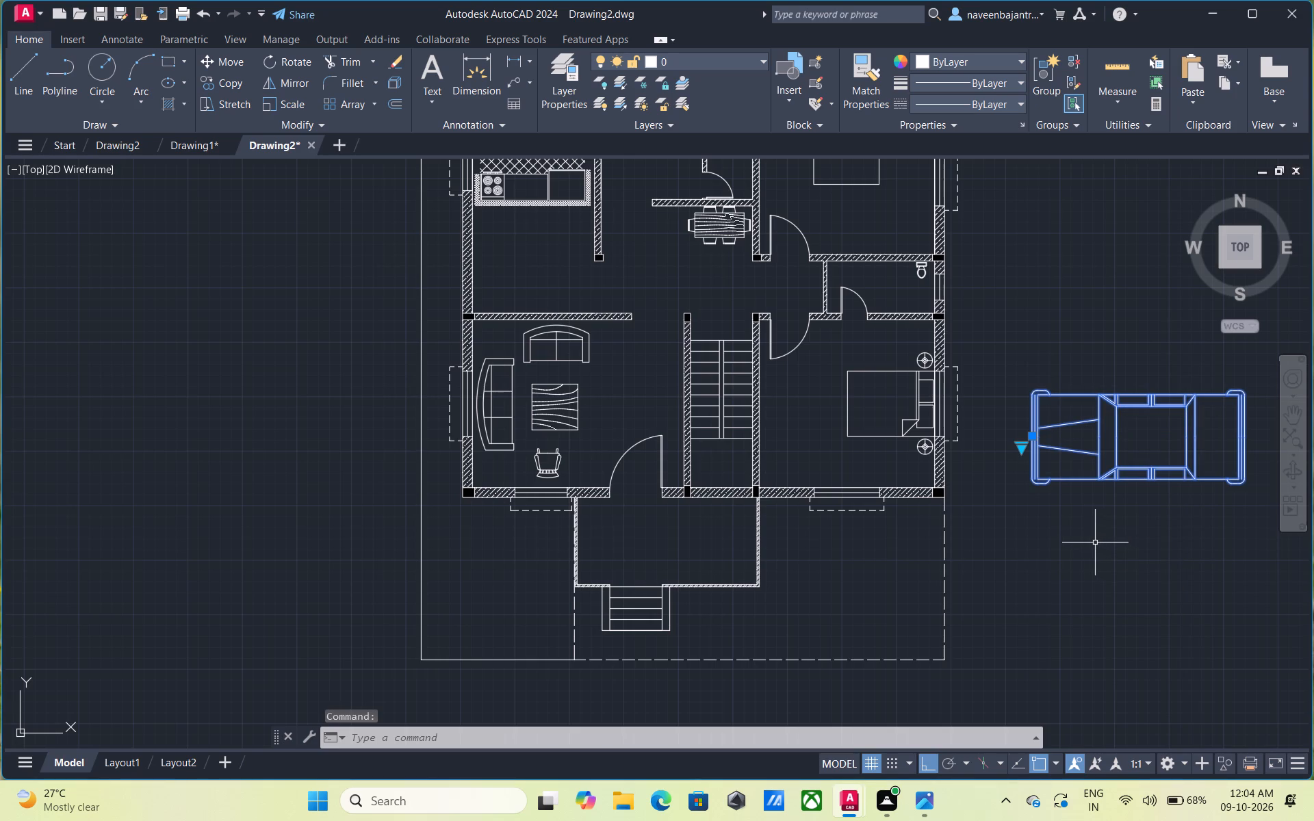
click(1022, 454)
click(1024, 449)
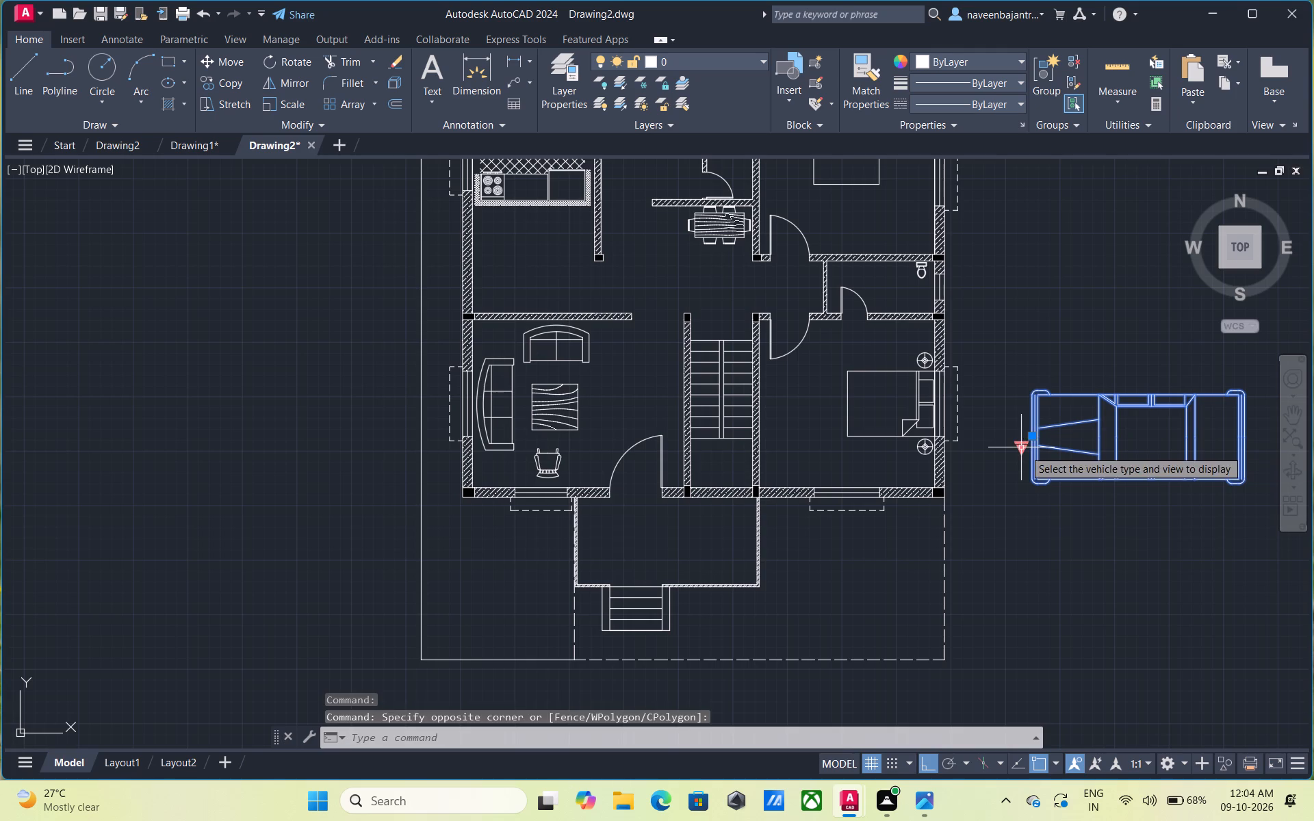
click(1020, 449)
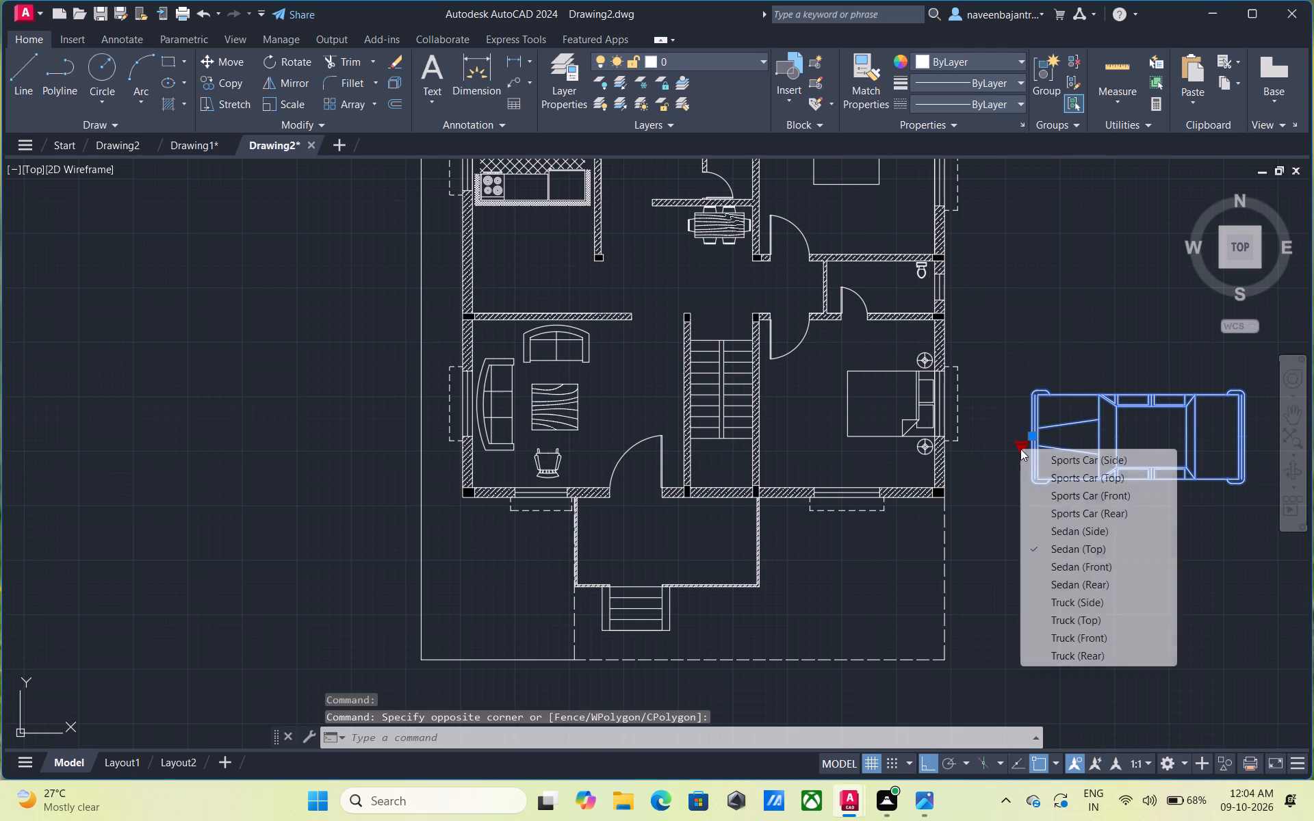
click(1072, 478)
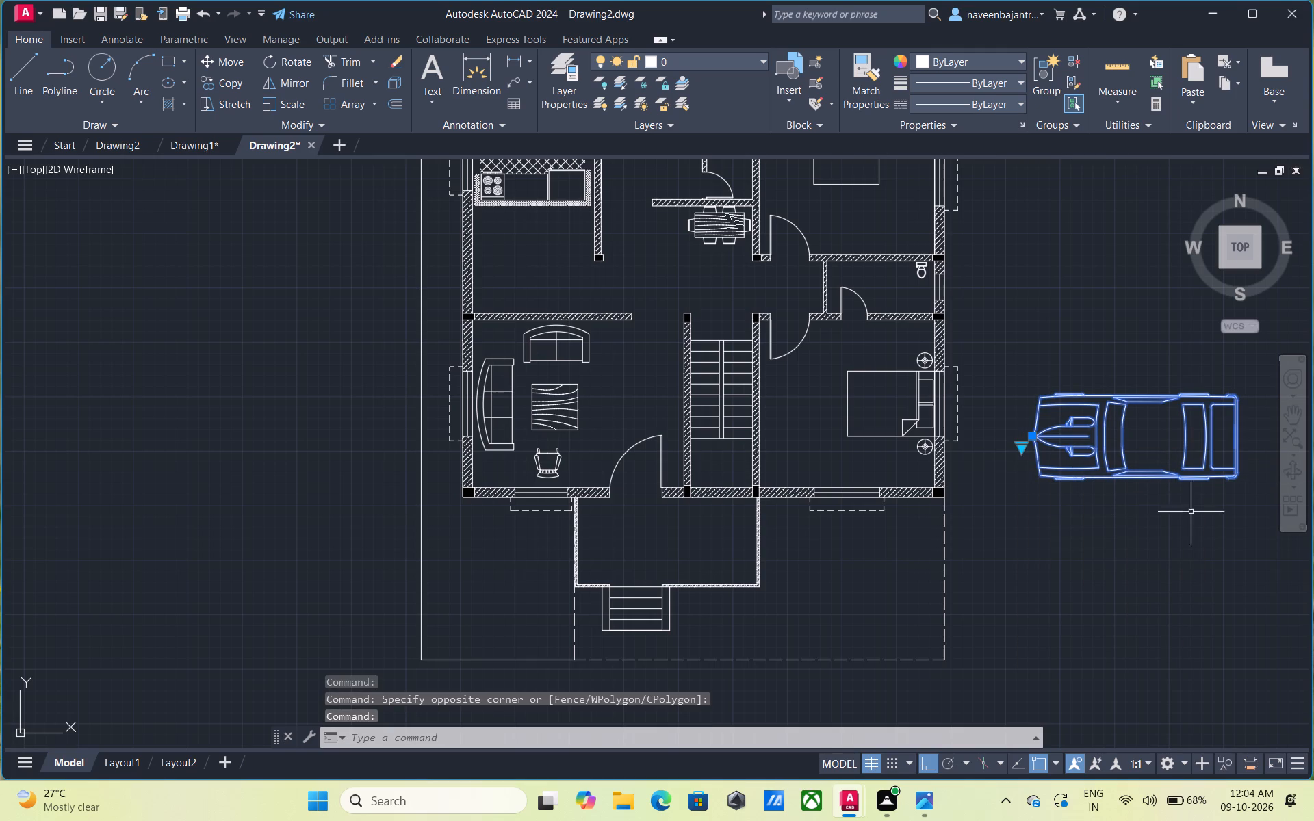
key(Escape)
Rotate the car block 90 degrees about its rear corner so its front faces away from the house.
click(1237, 473)
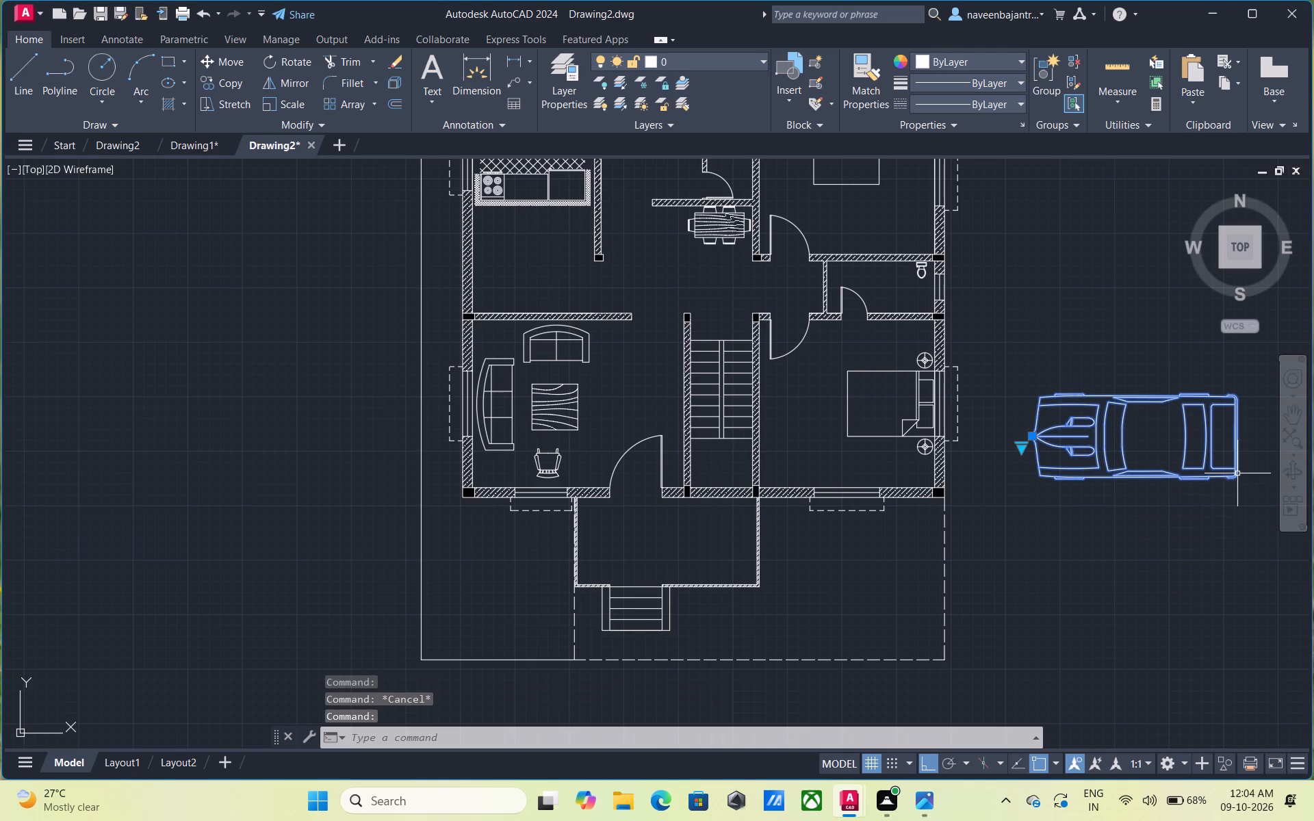
text(ro)
key(space)
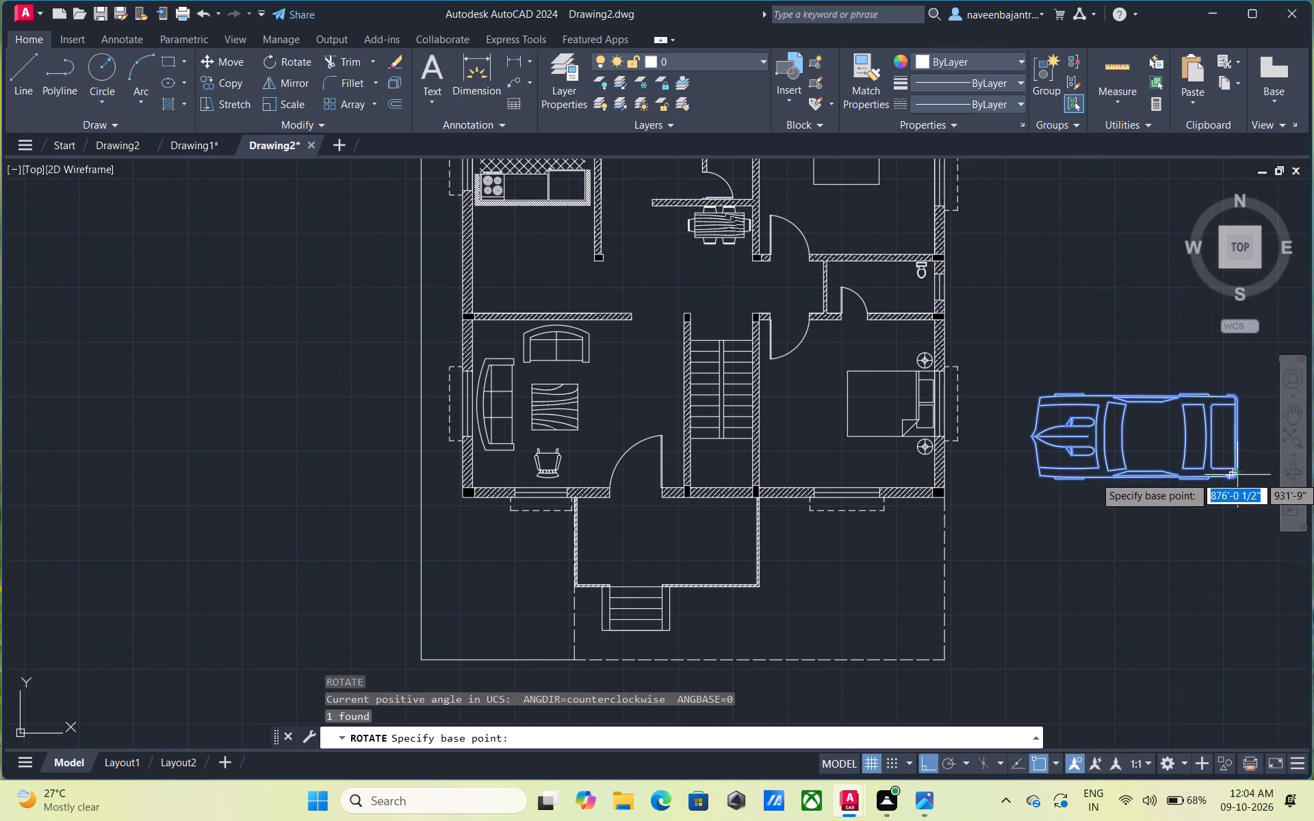
click(1237, 478)
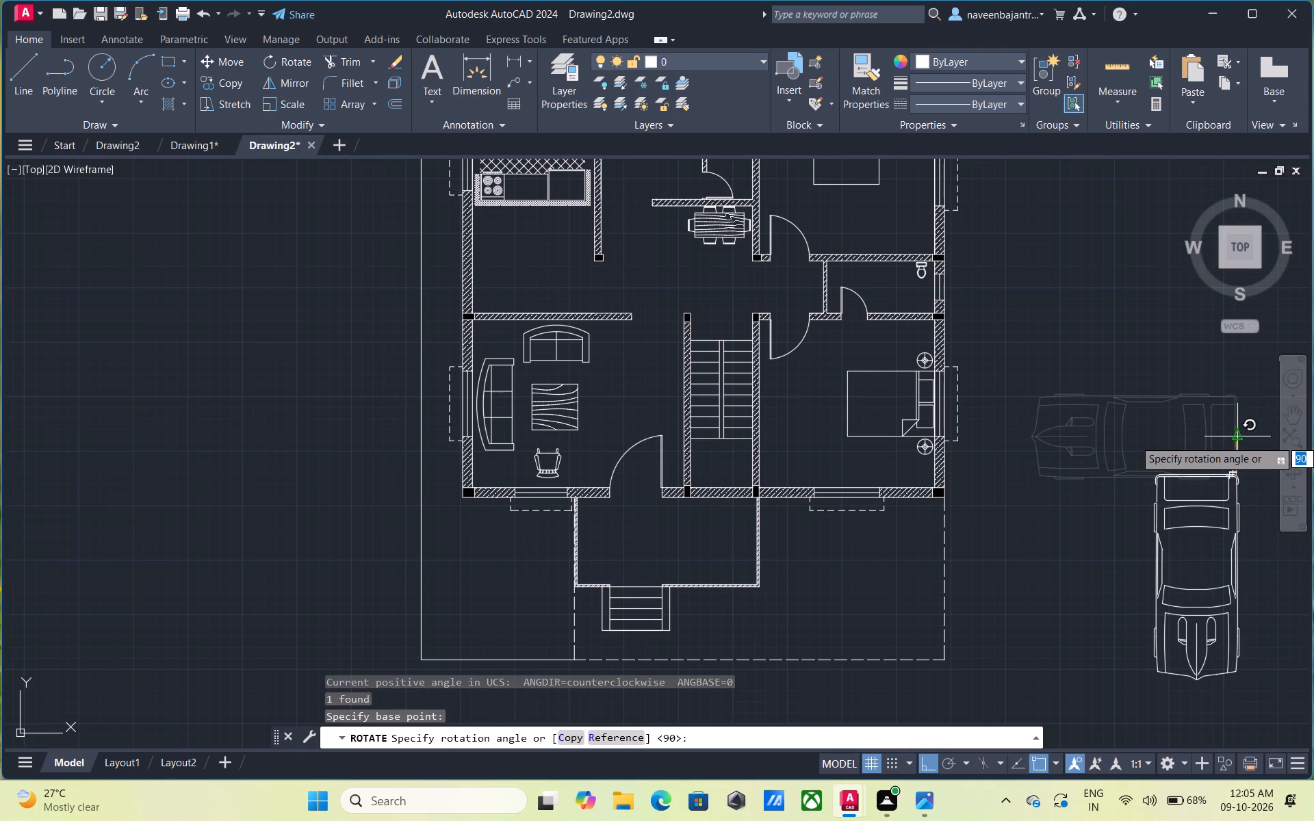
click(1222, 442)
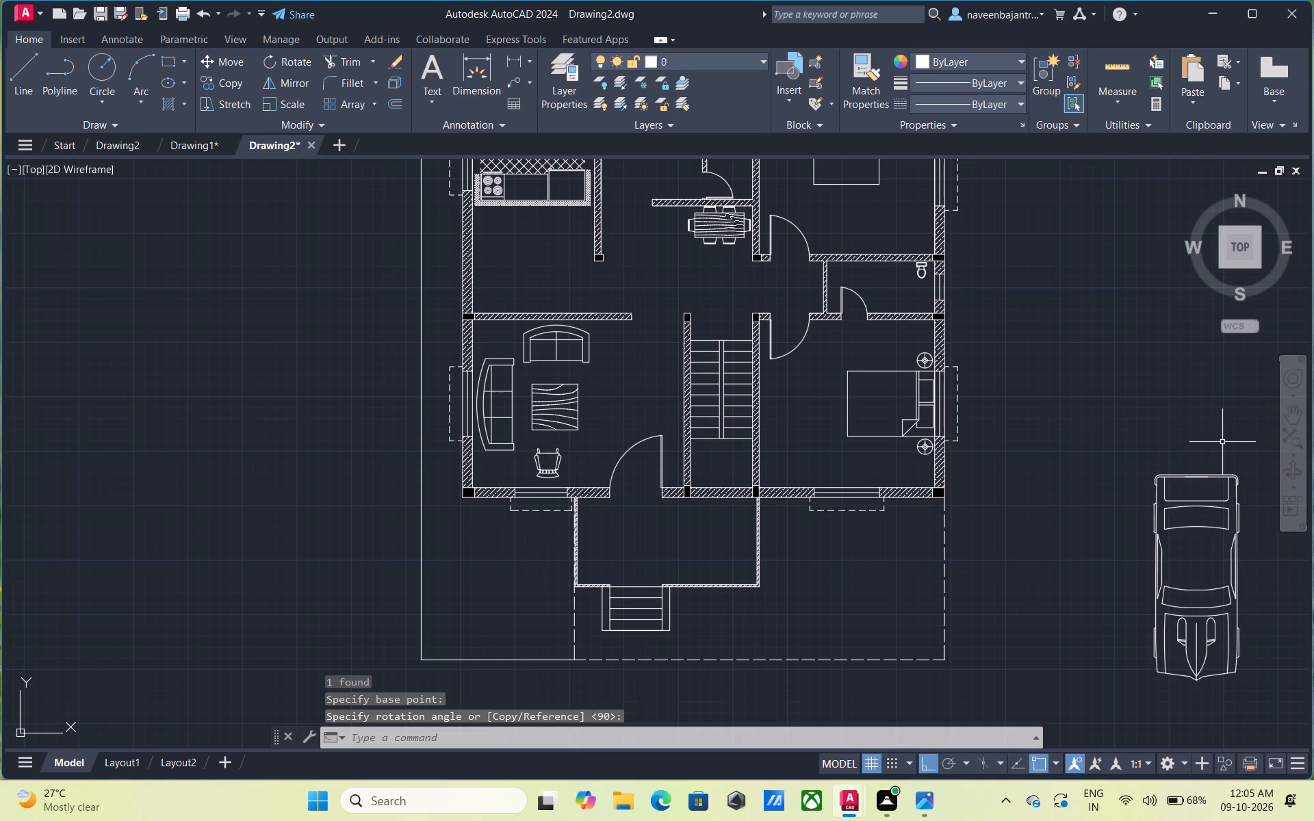
key(Escape)
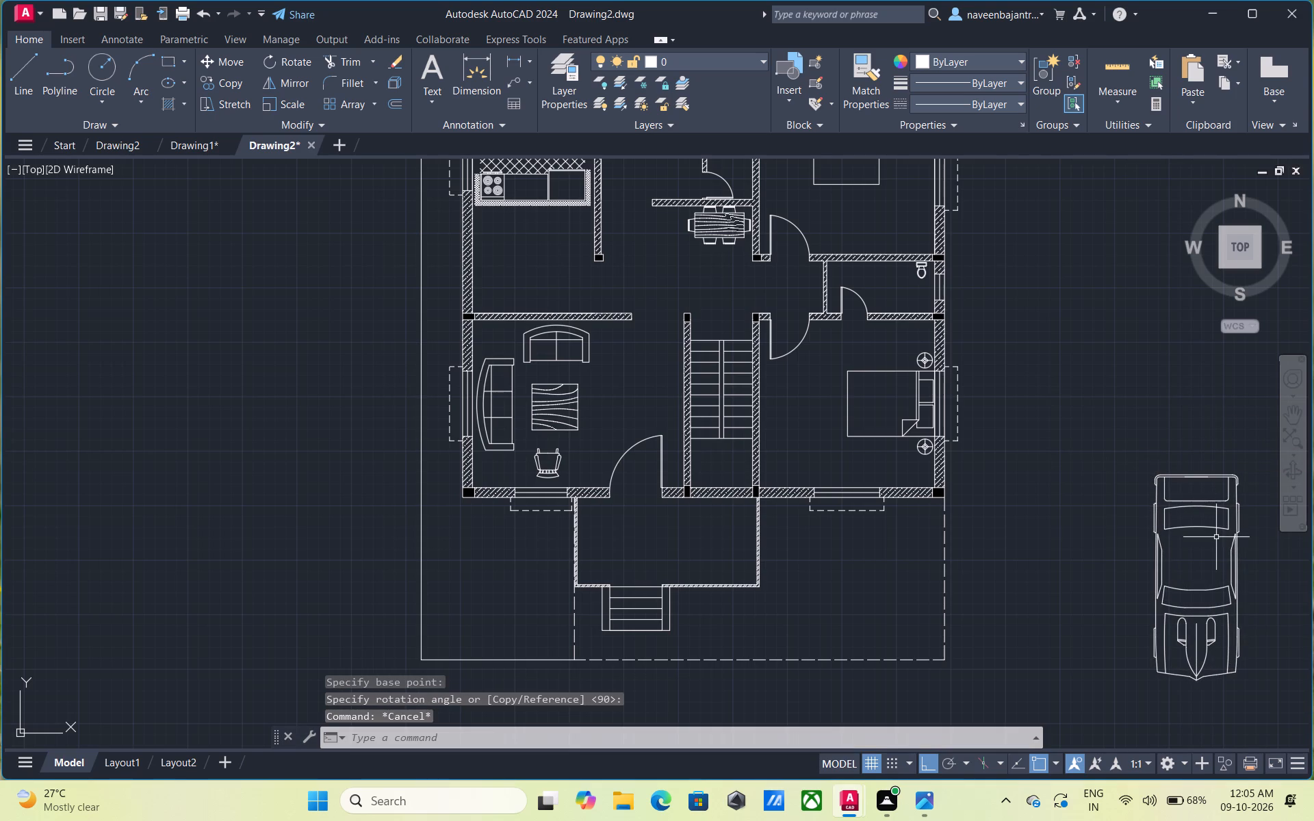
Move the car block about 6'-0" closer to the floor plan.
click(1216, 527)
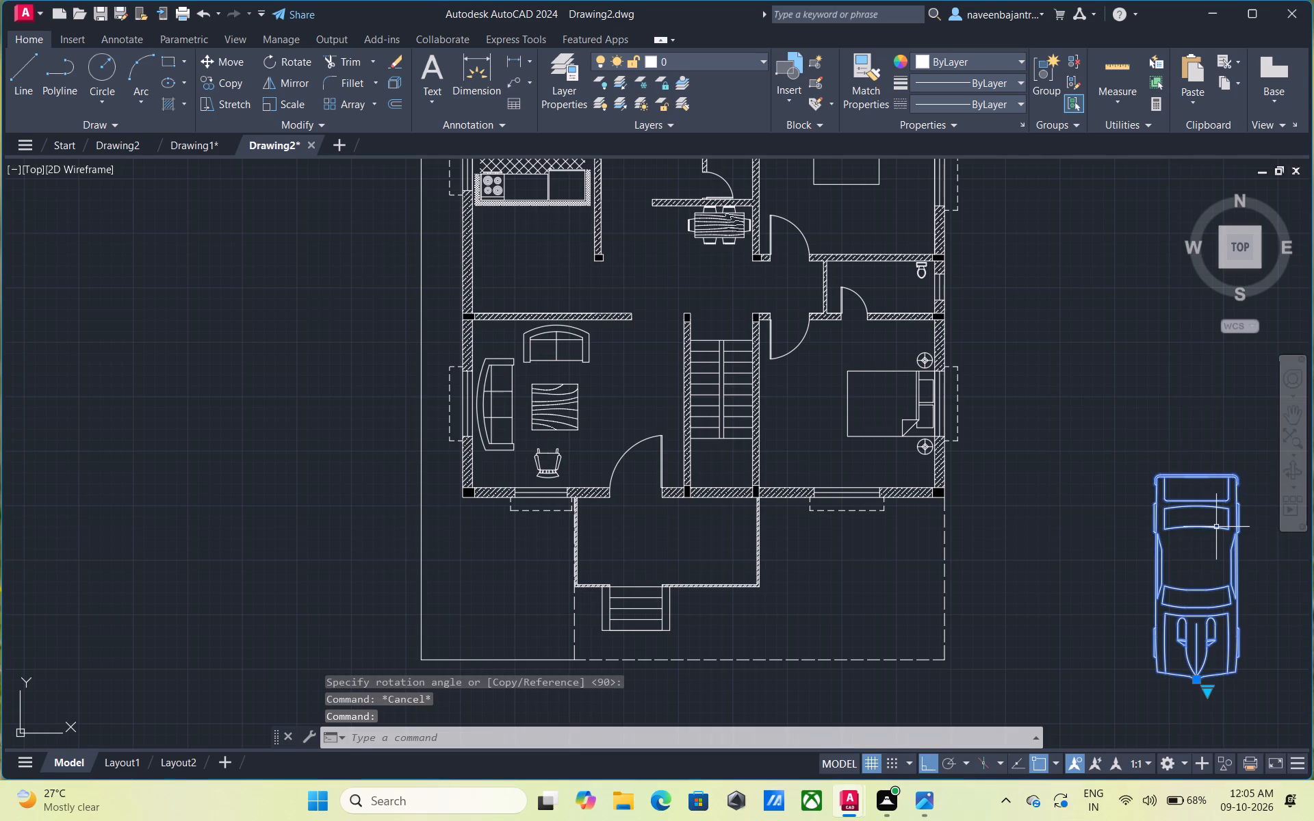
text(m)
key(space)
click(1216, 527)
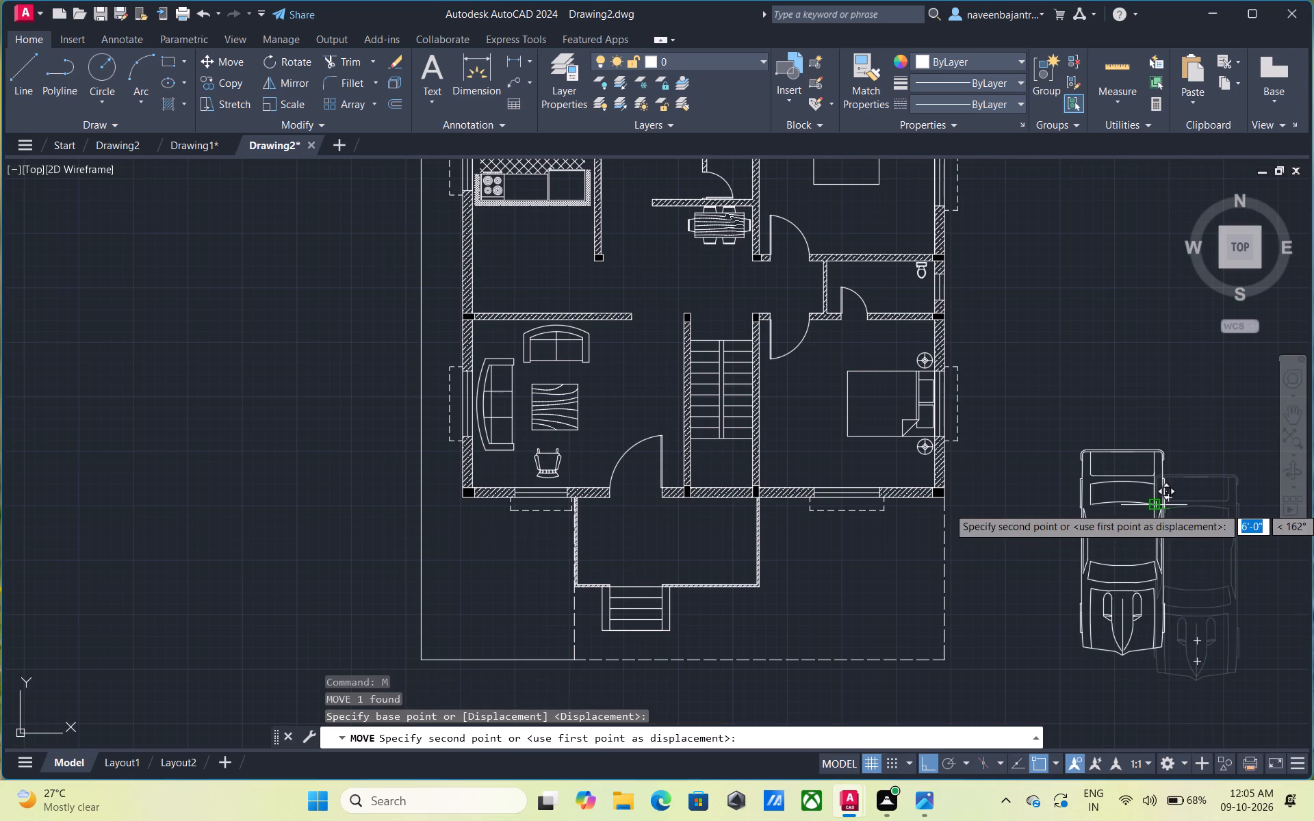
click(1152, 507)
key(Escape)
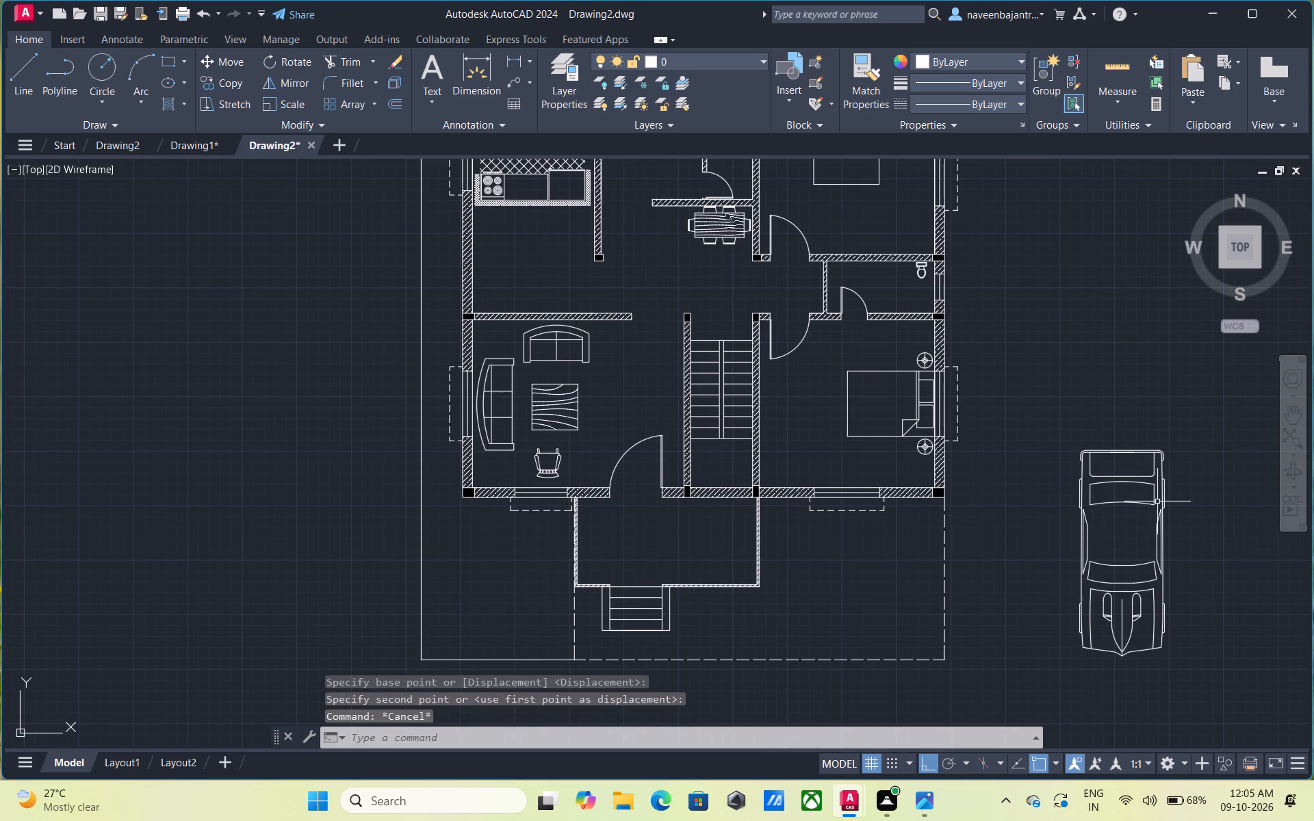
Scale the car block down to a bit less than half its size, using its front corner as base point.
click(1152, 502)
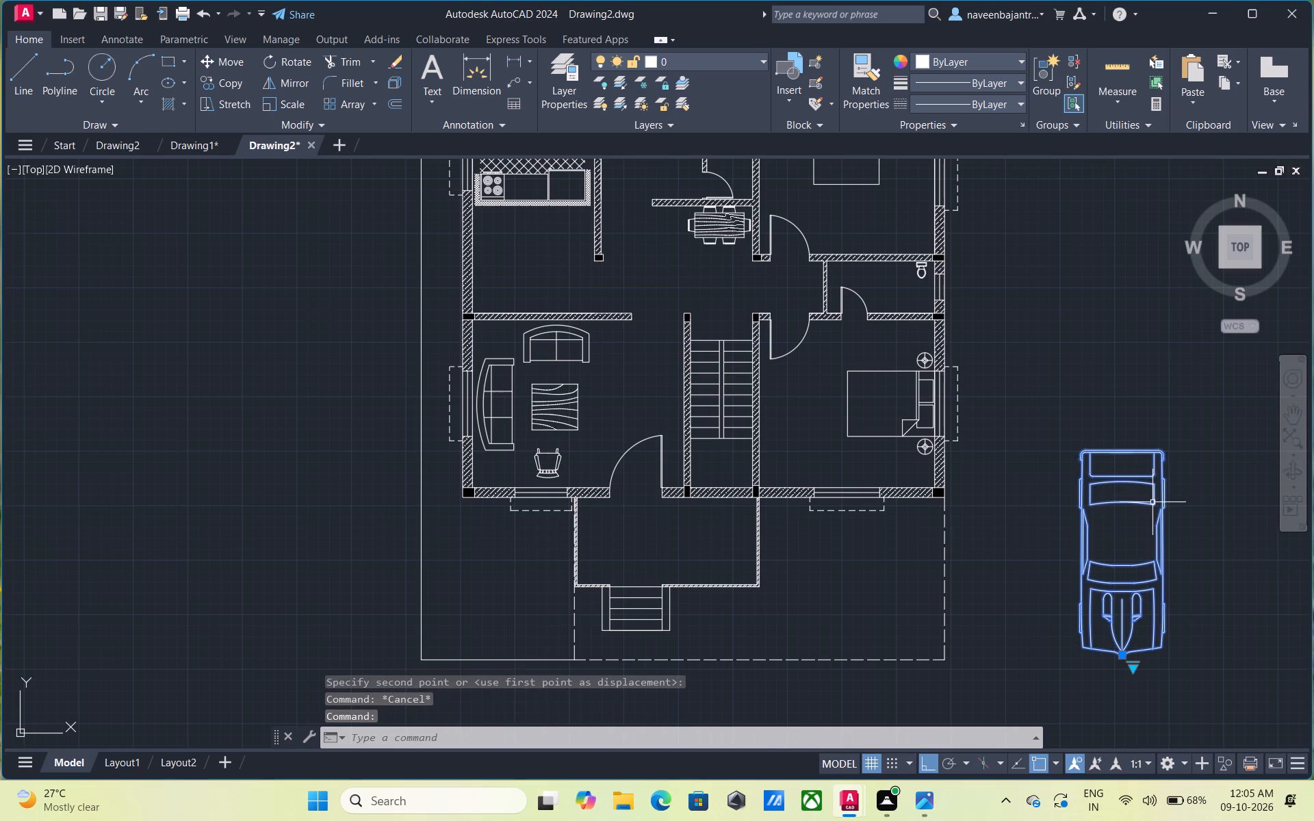
text(sc)
key(space)
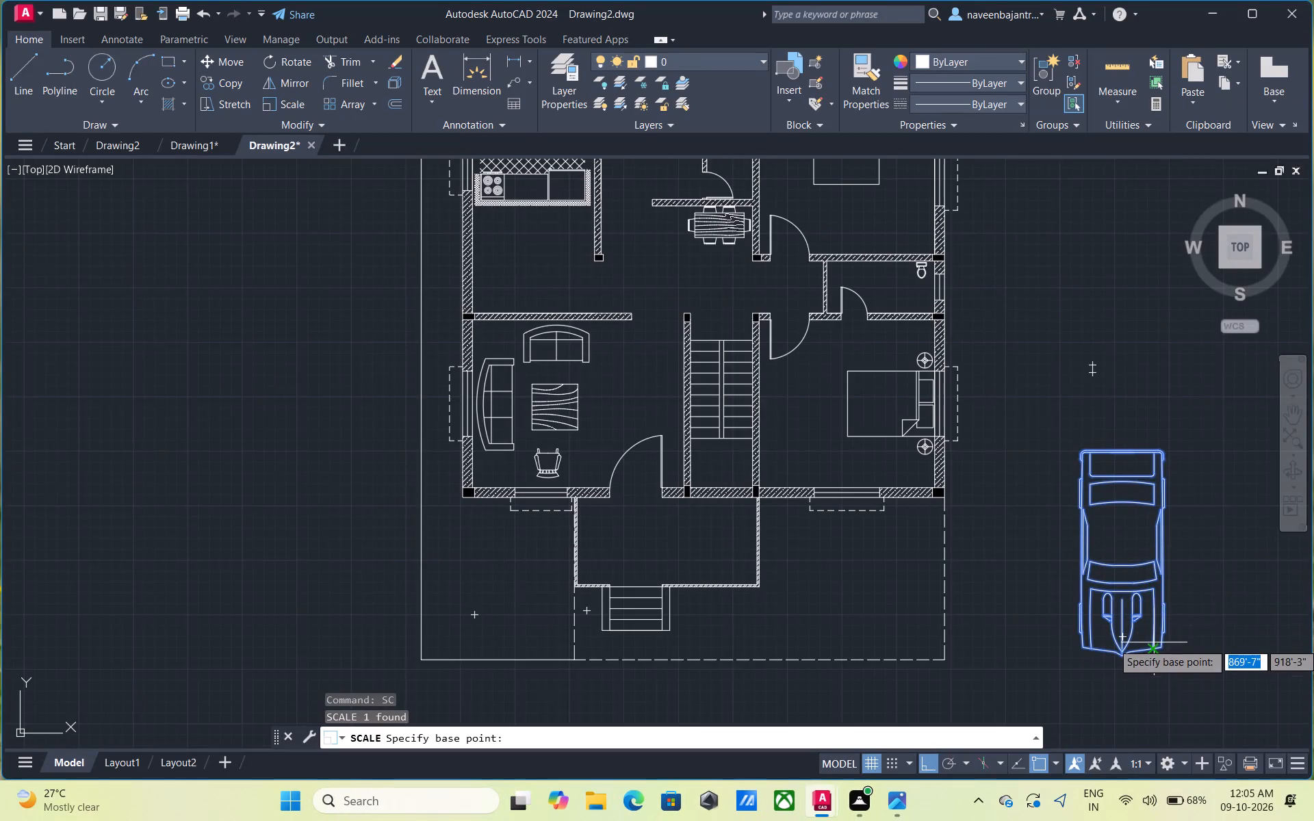
click(1159, 644)
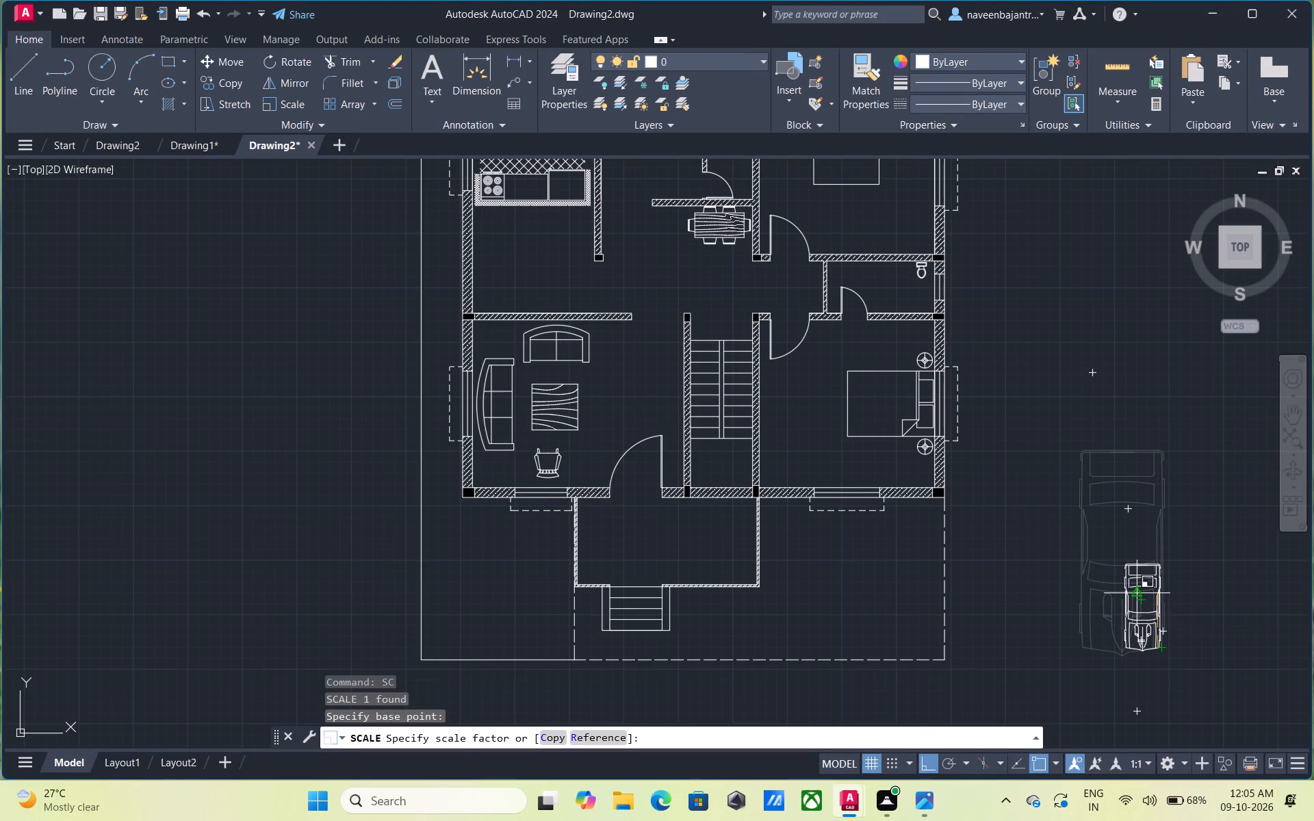
click(1137, 591)
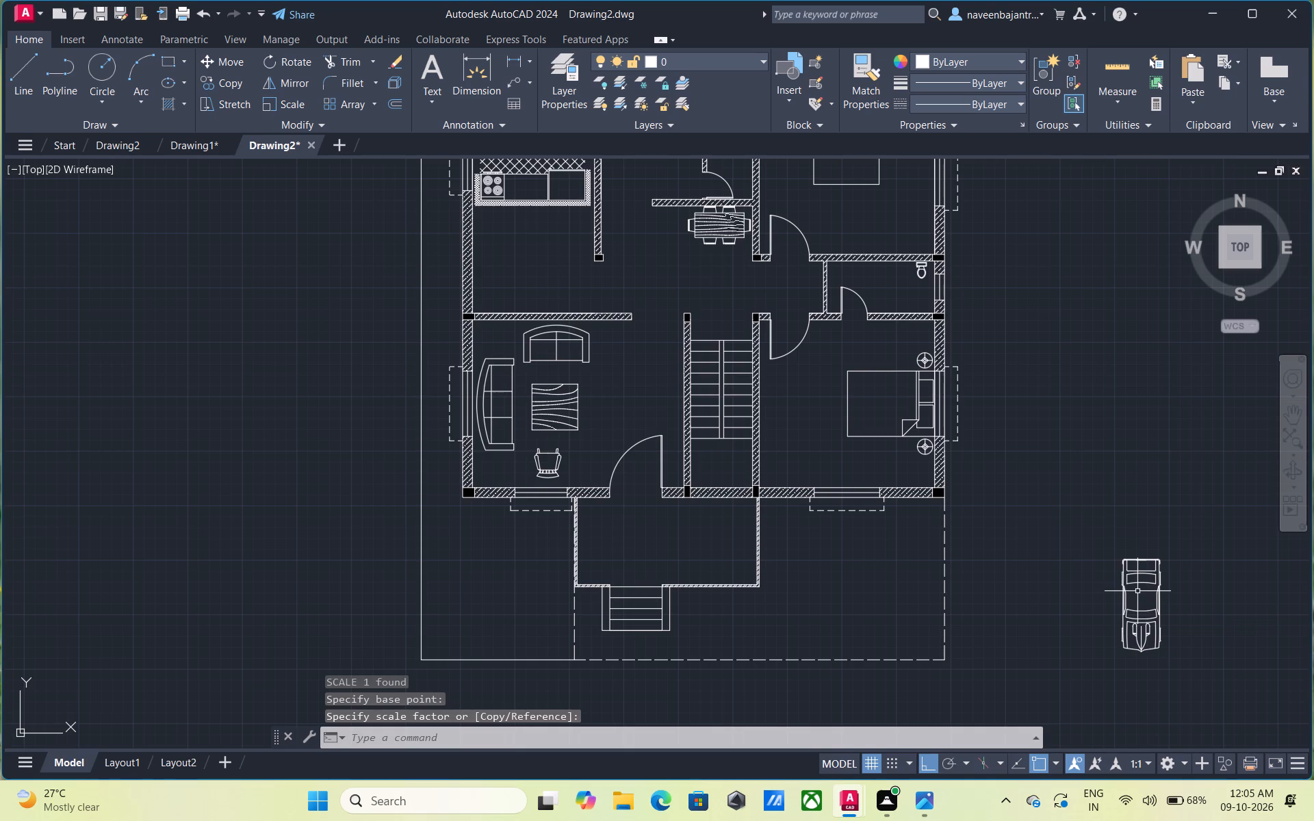
key(Escape)
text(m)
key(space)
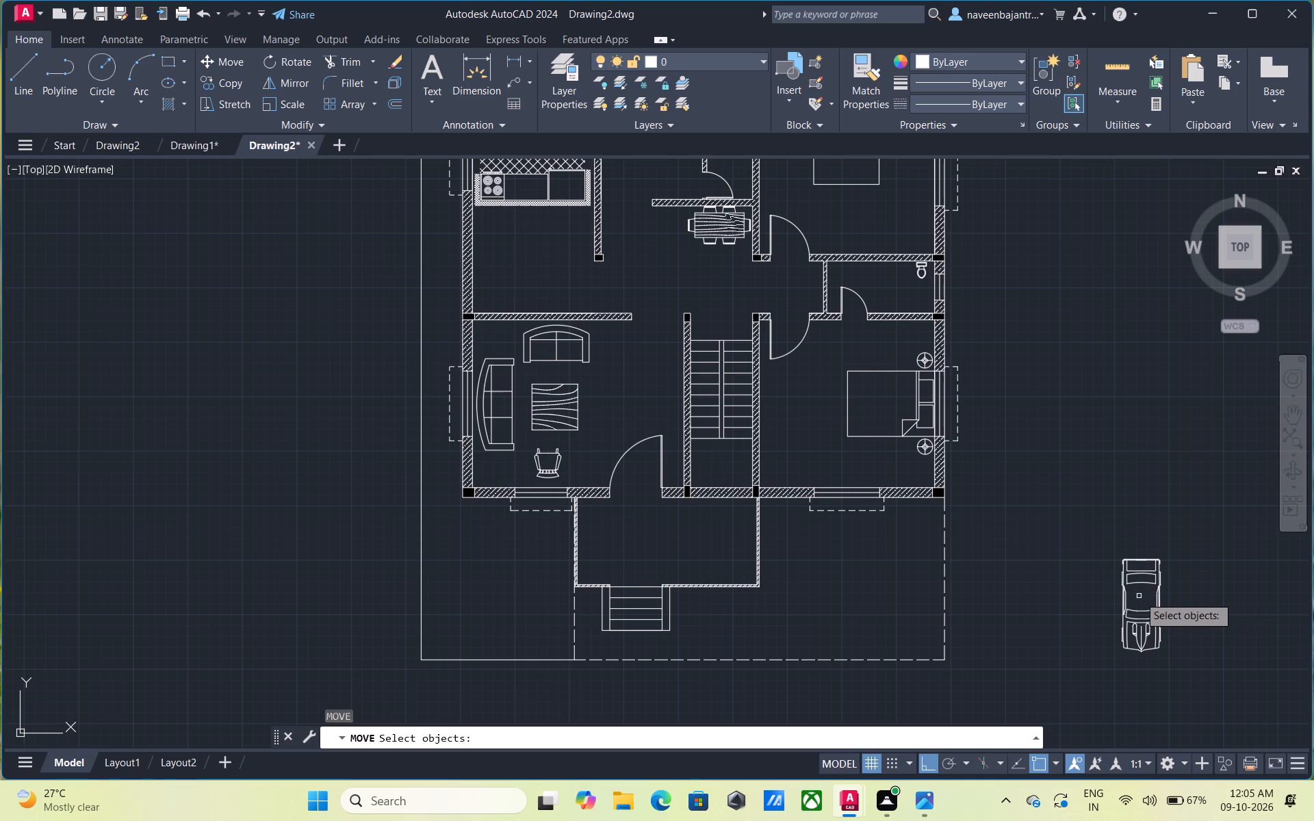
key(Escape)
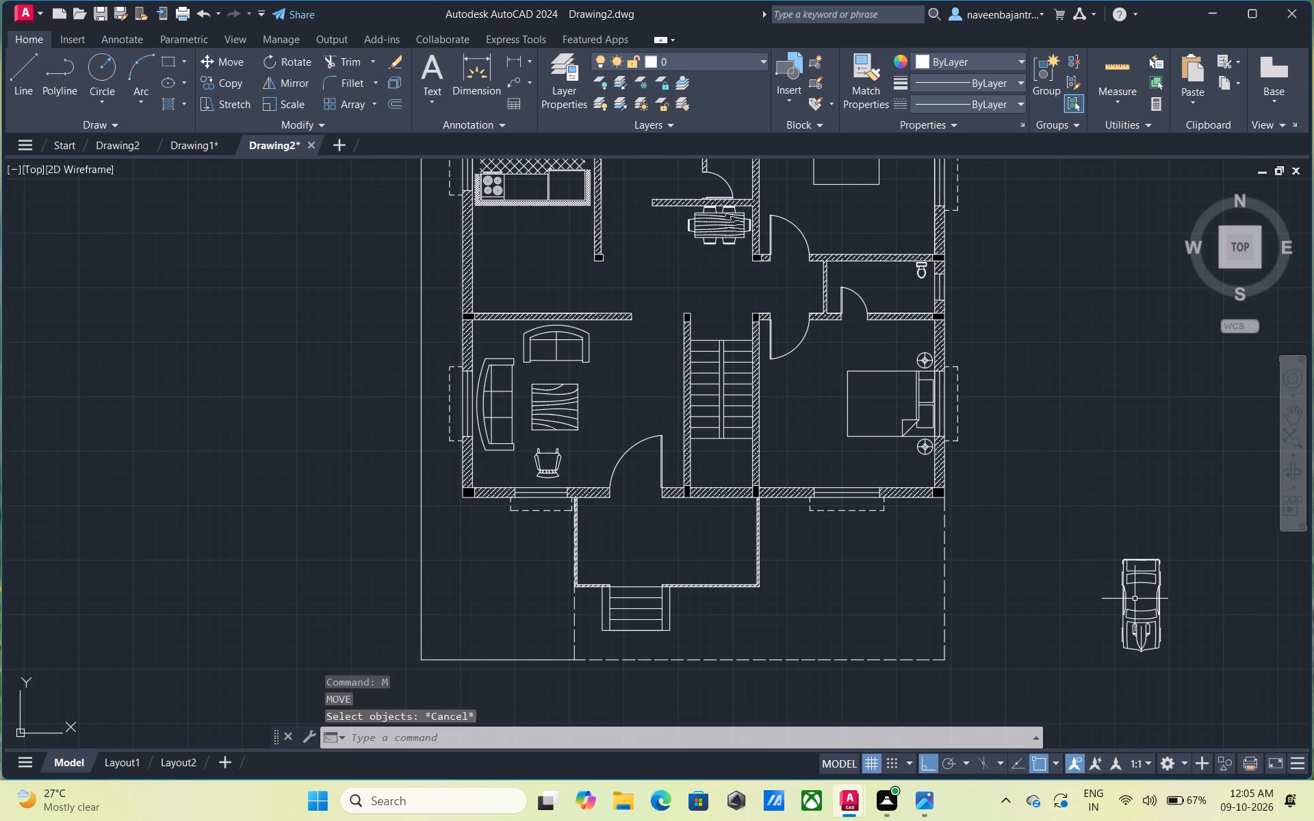
Move the car with ortho off into the dashed front area beside the porch, below the bedroom window.
click(1127, 606)
text(m)
key(space)
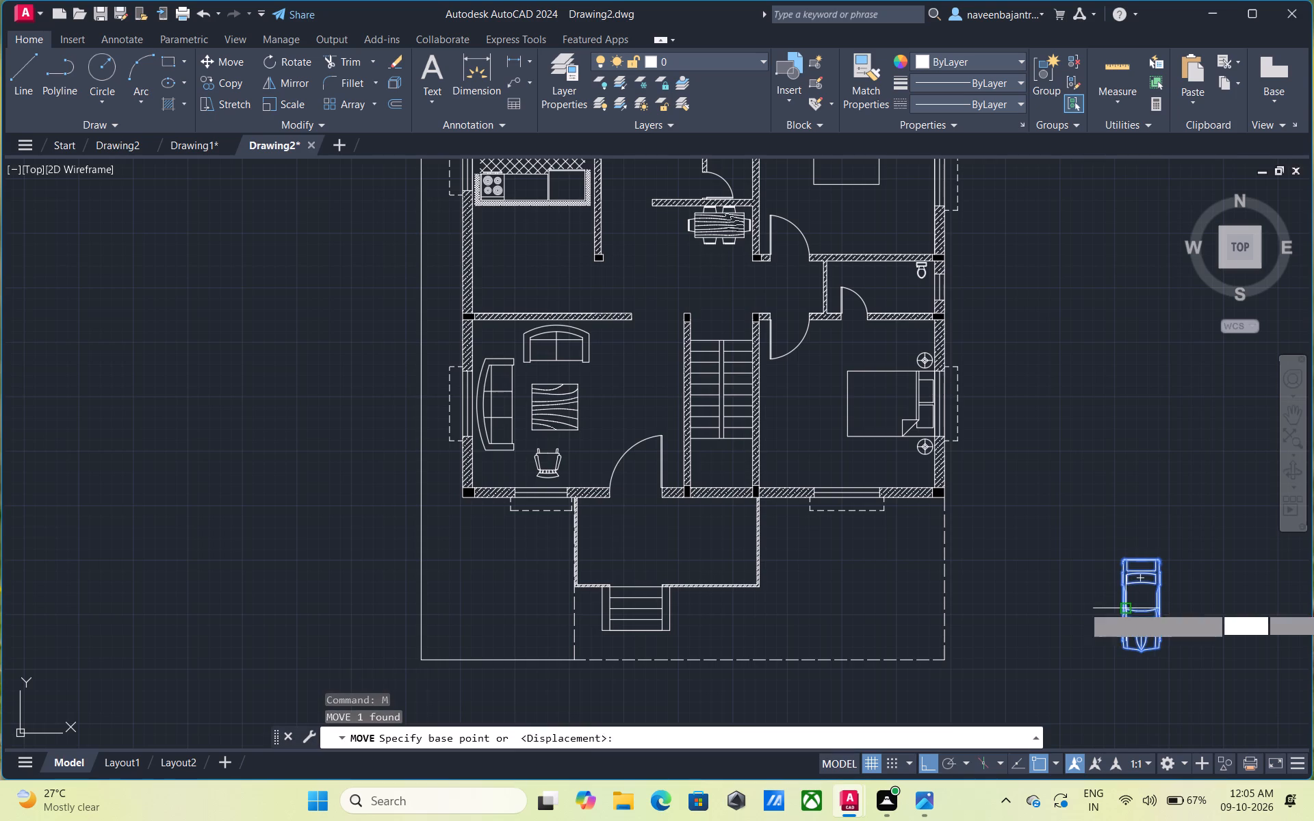
click(1145, 599)
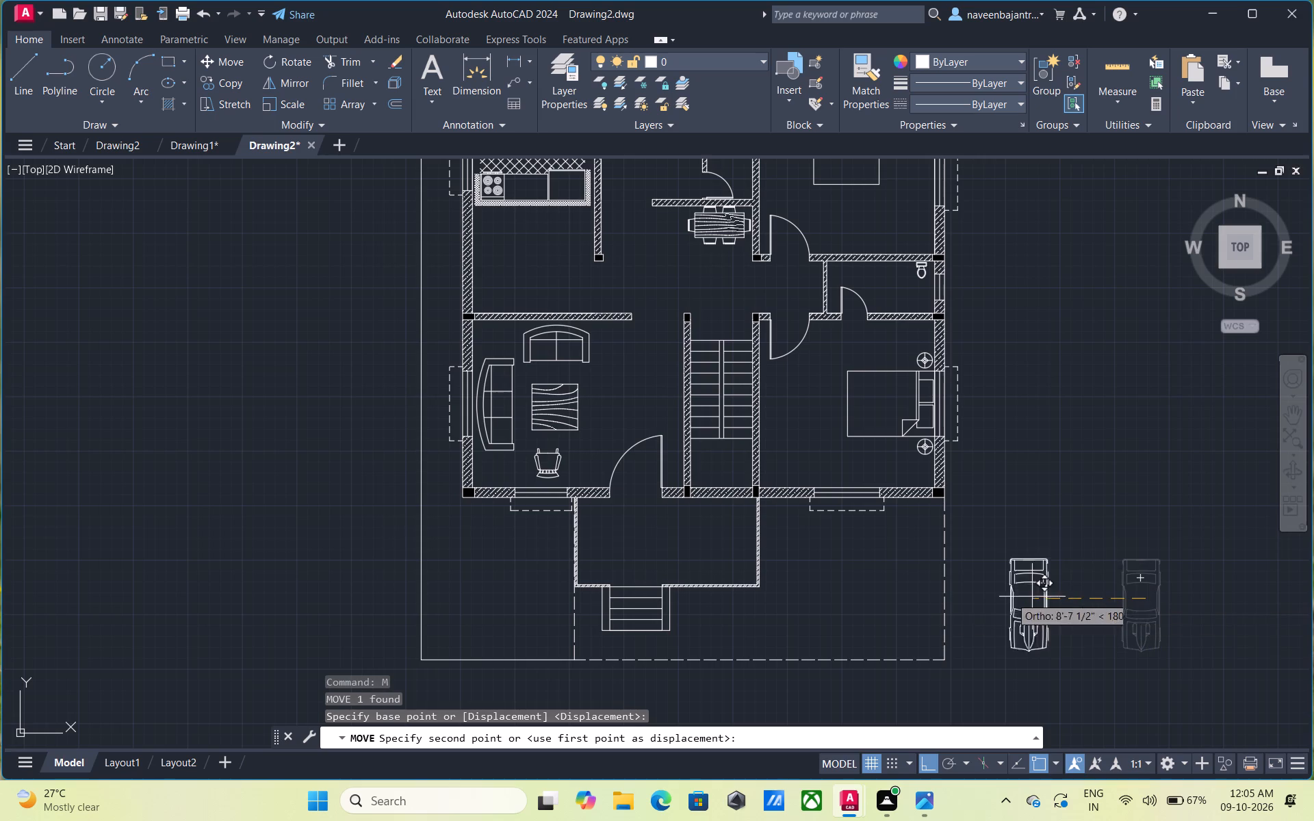
key(F8)
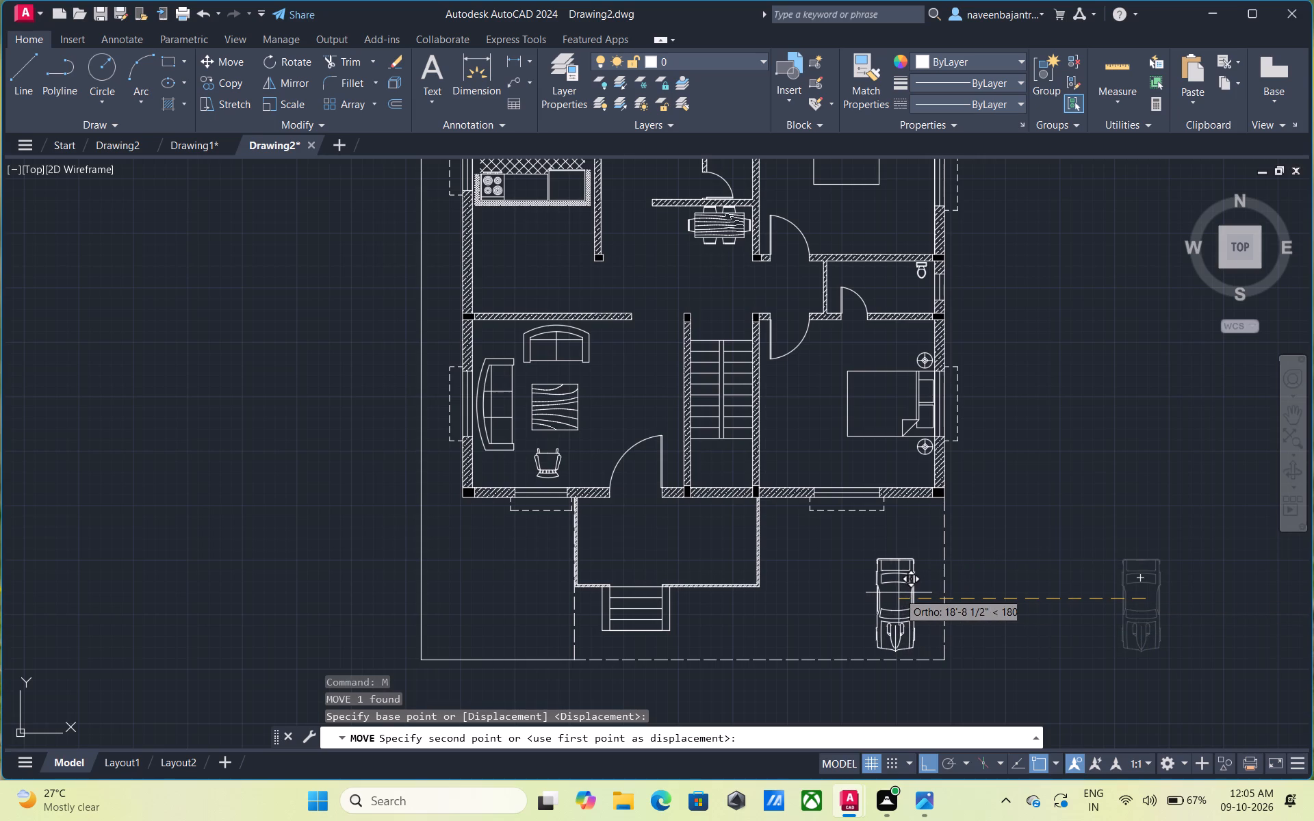
scroll(874, 589, up, 2)
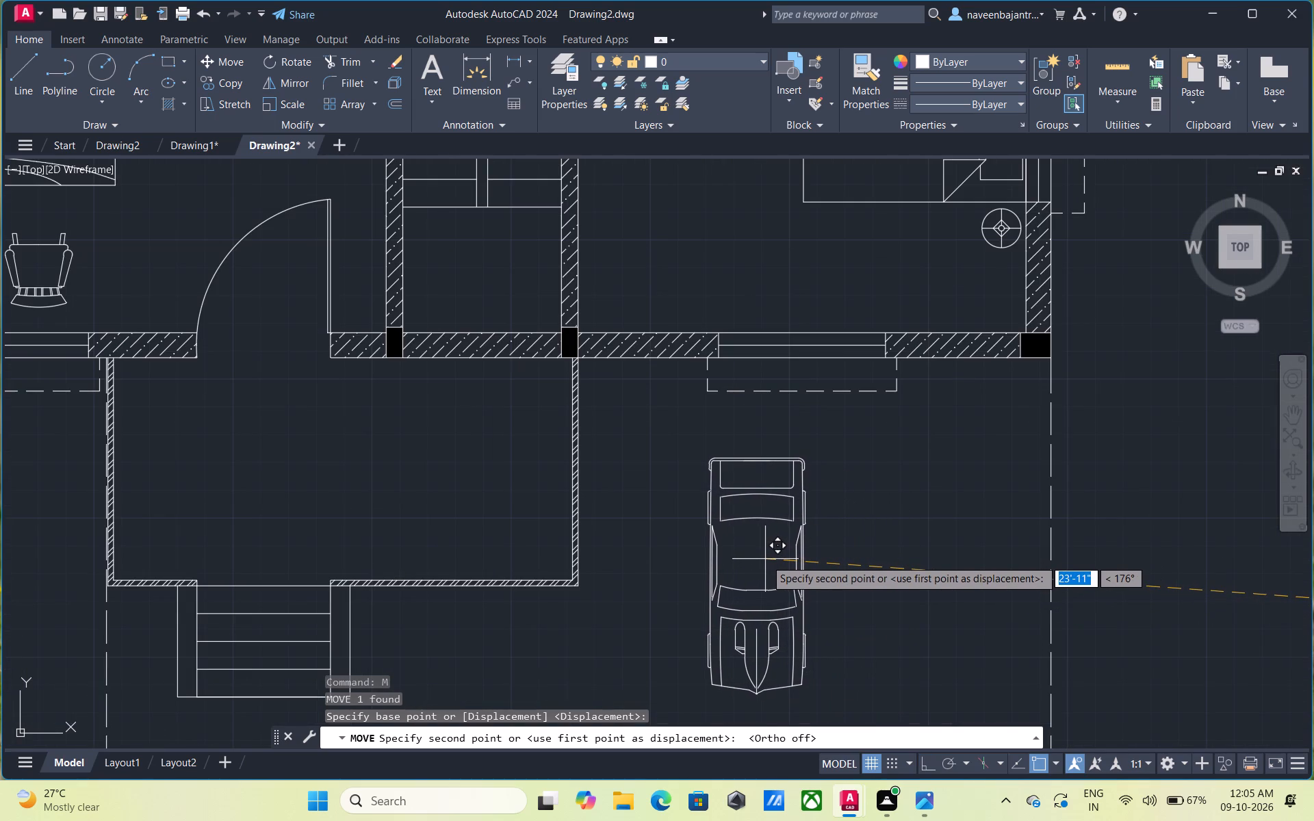
click(764, 560)
scroll(764, 560, down, 1)
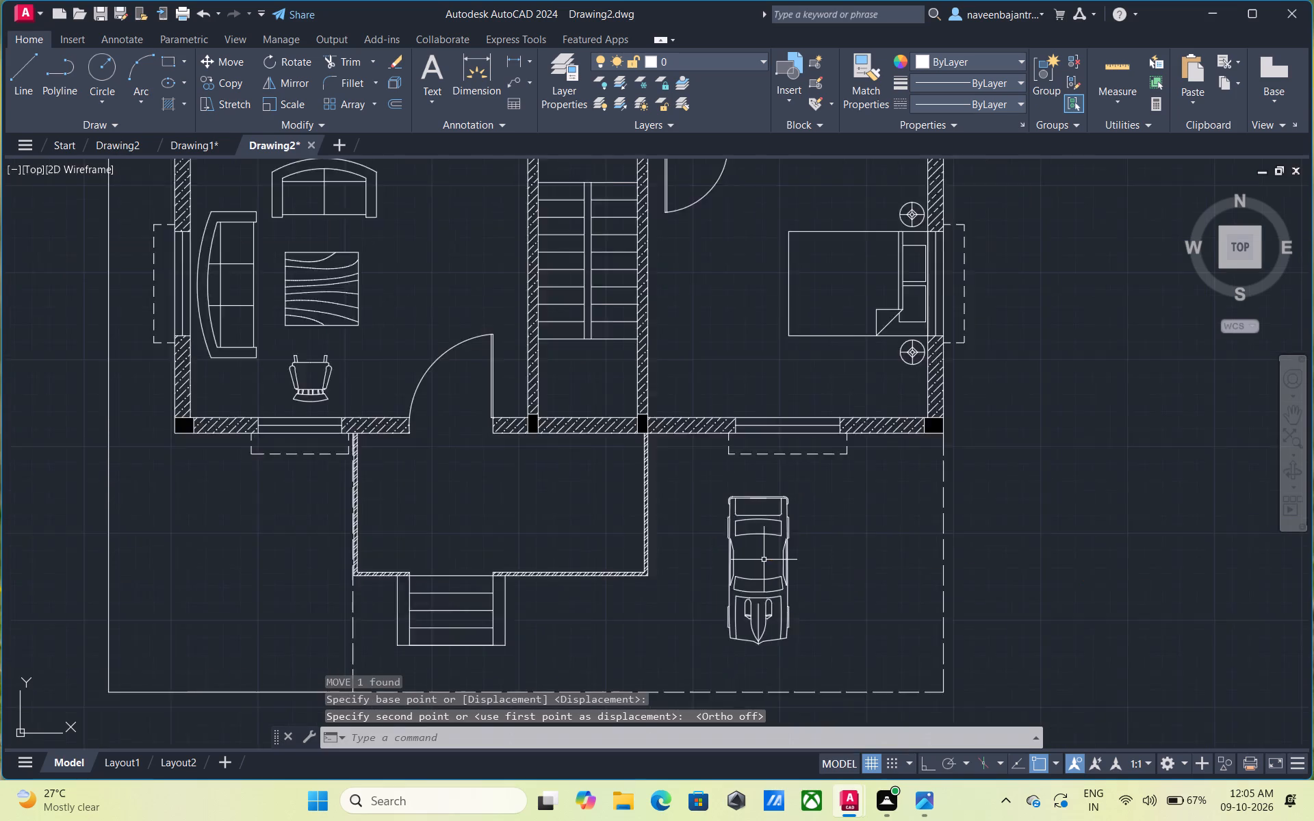
scroll(764, 560, down, 1)
key(Escape)
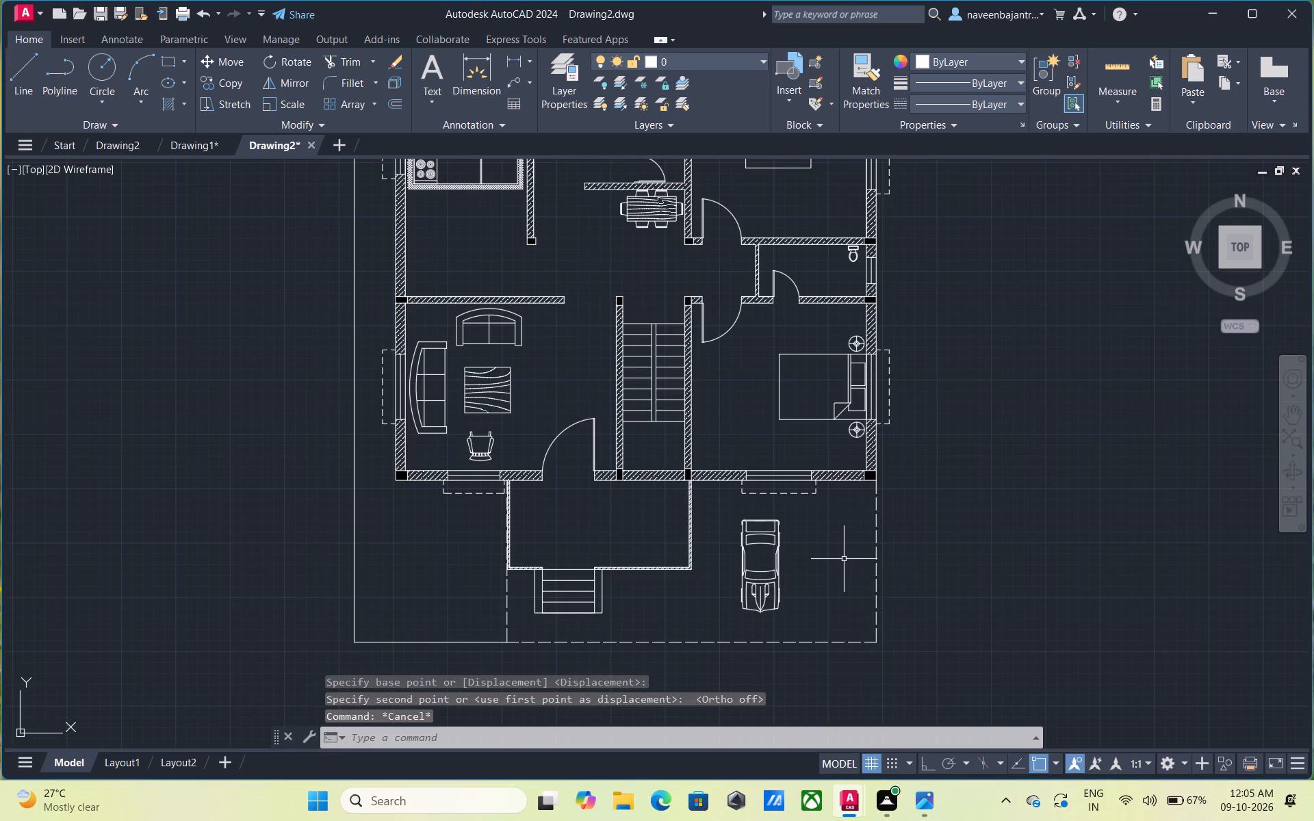
Insert the Exercise Bike block from the Home - Space Planner DesignCenter blocks into the empty space west of the house.
text(dc)
key(space)
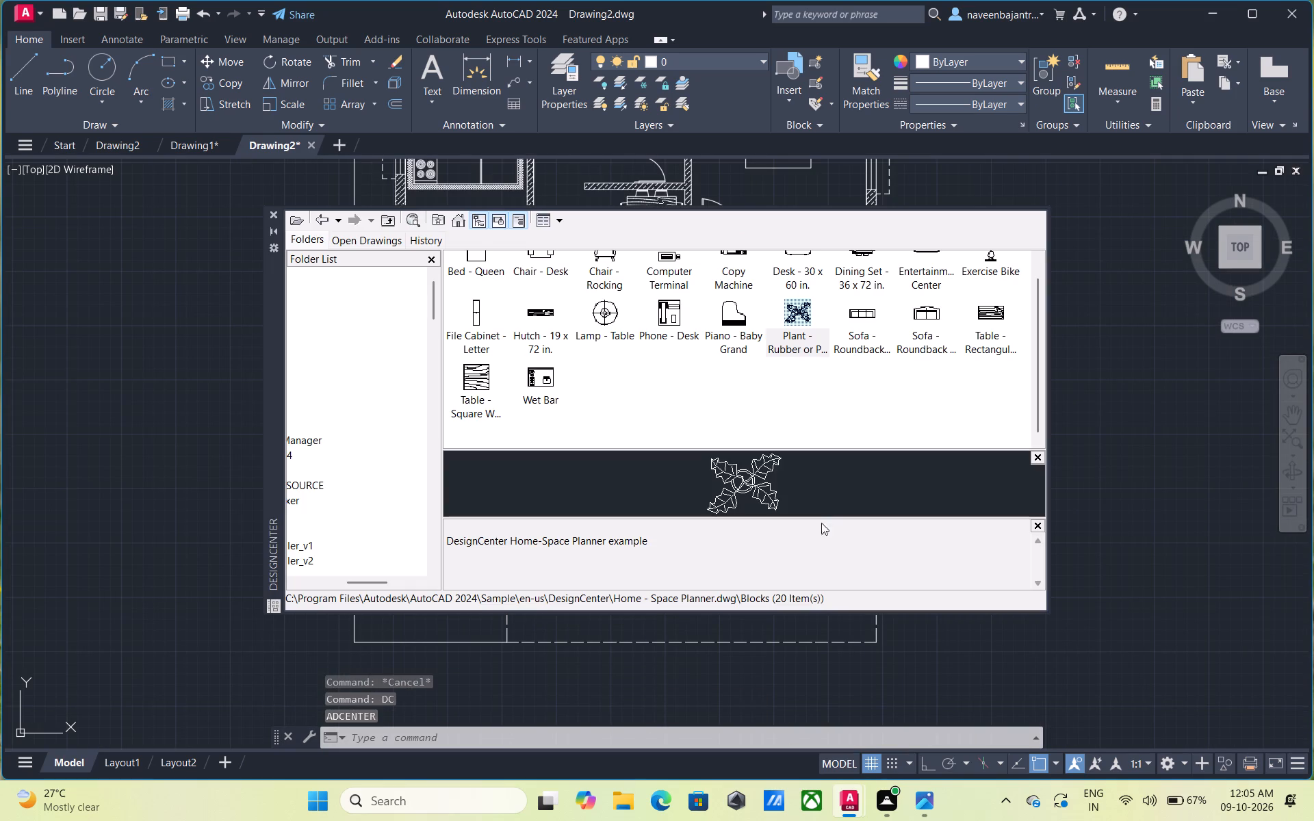
scroll(888, 382, down, 2)
scroll(888, 382, up, 1)
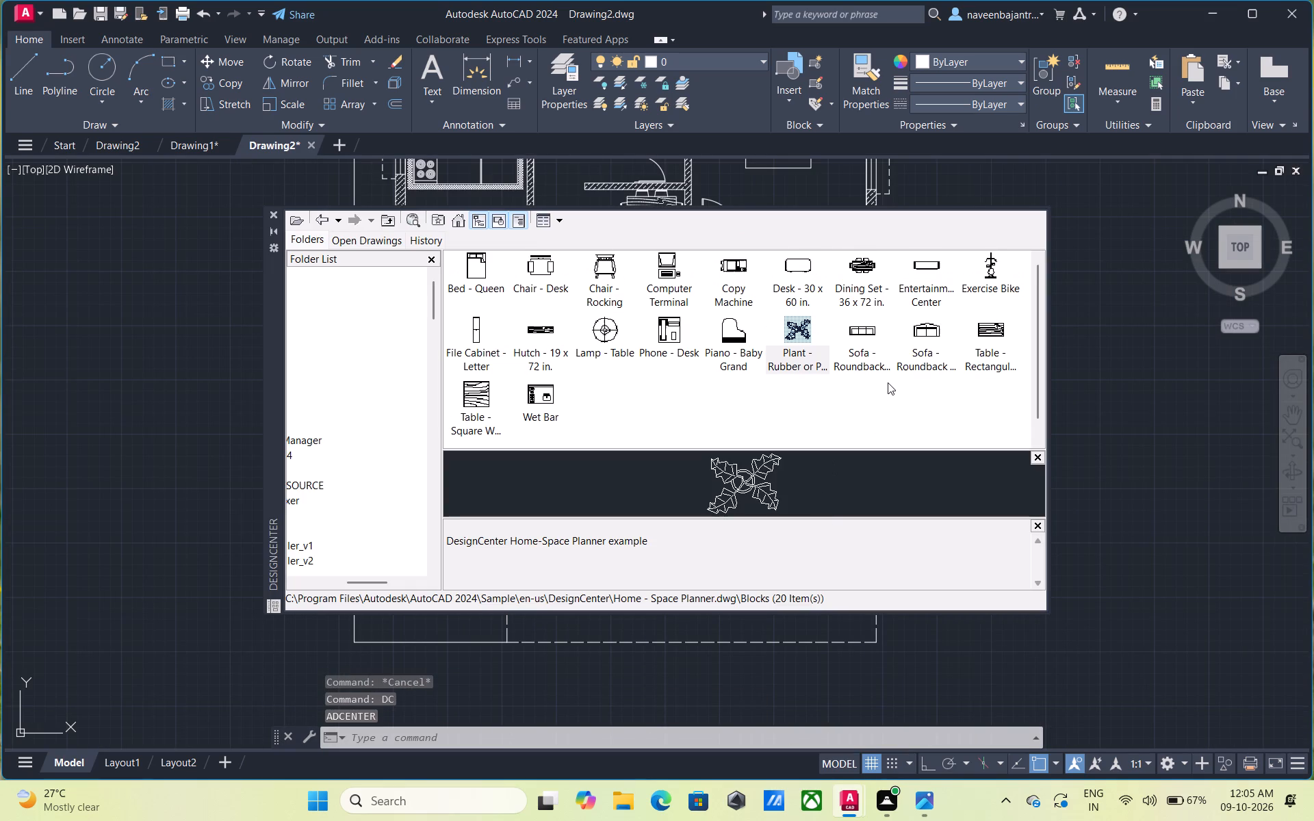
scroll(888, 382, up, 3)
click(988, 261)
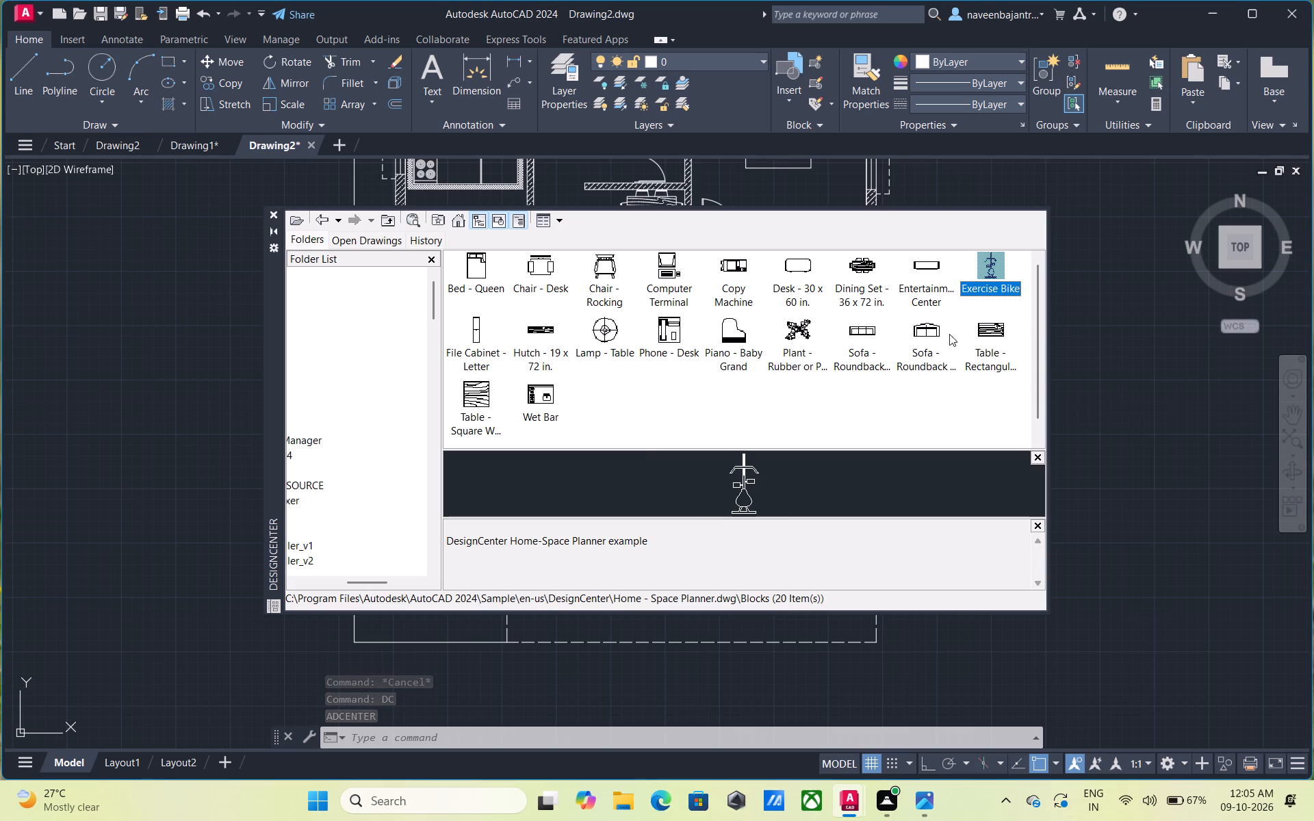
drag(995, 271, 172, 433)
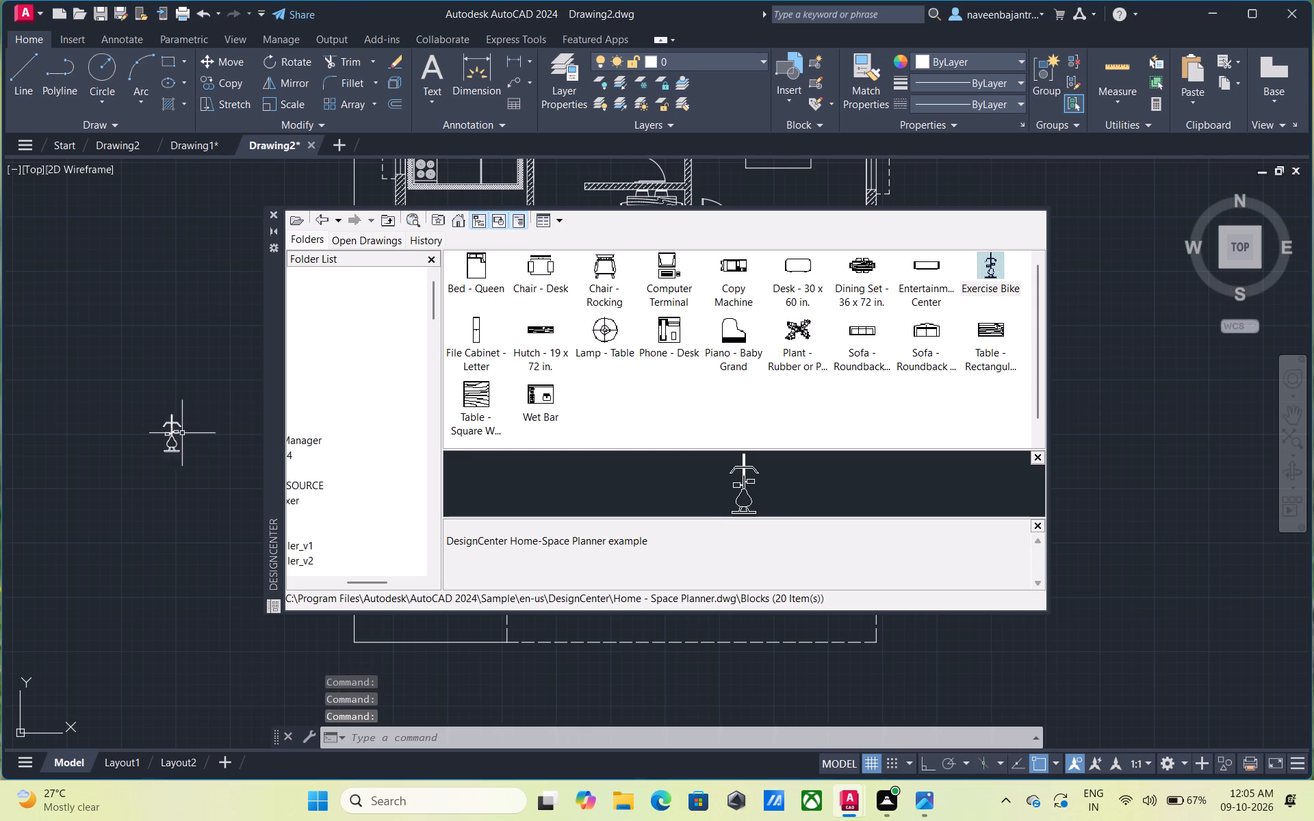
click(276, 211)
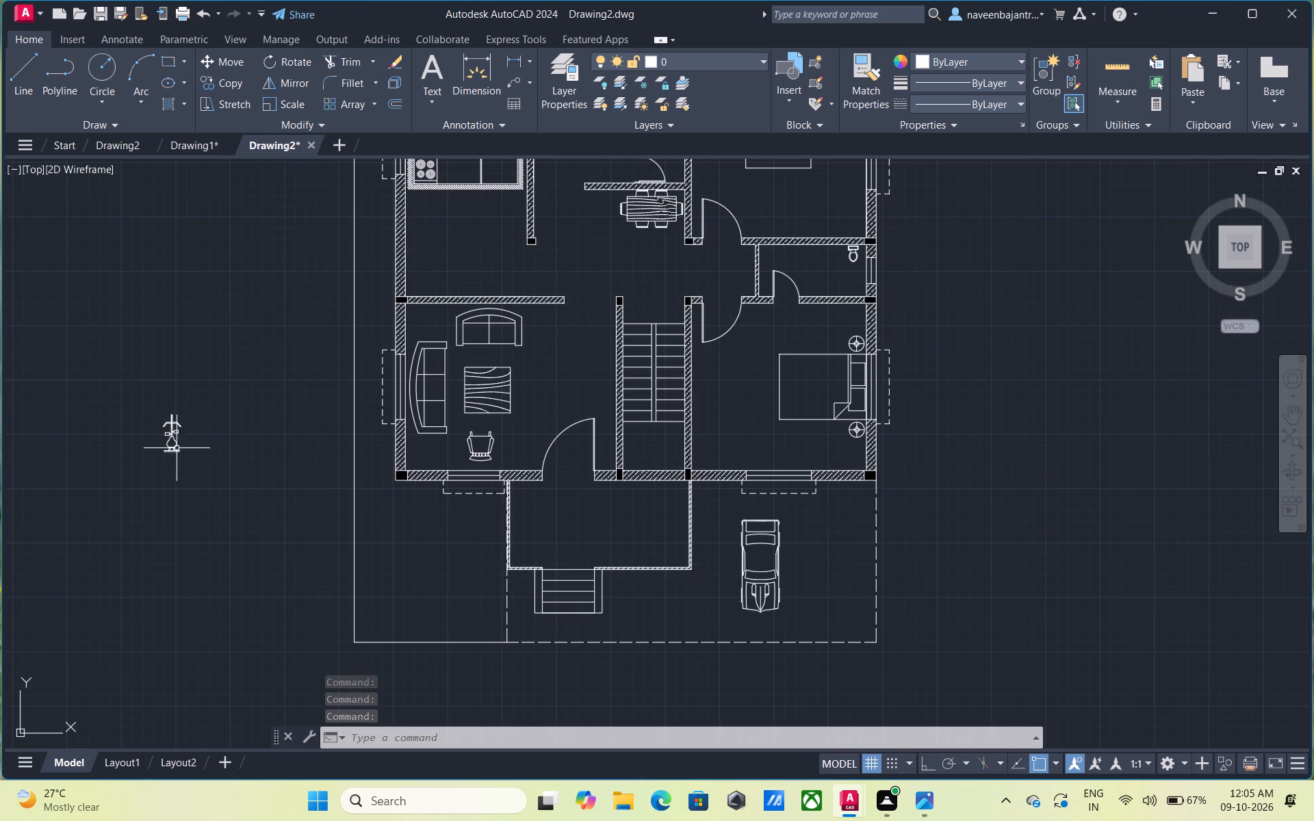
Move the exercise bike block from west of the house into the gap between the porch and the parked car.
click(177, 448)
text(m)
key(space)
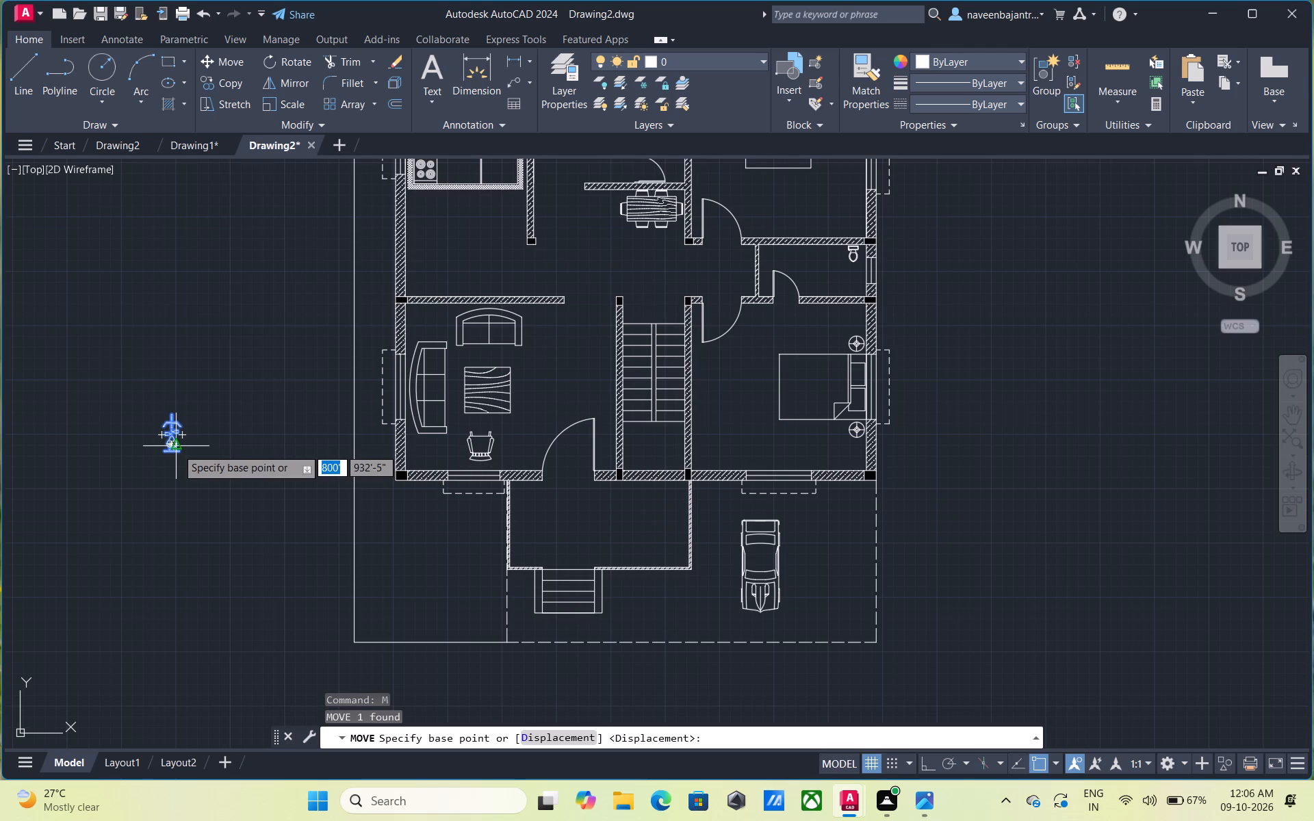
click(177, 448)
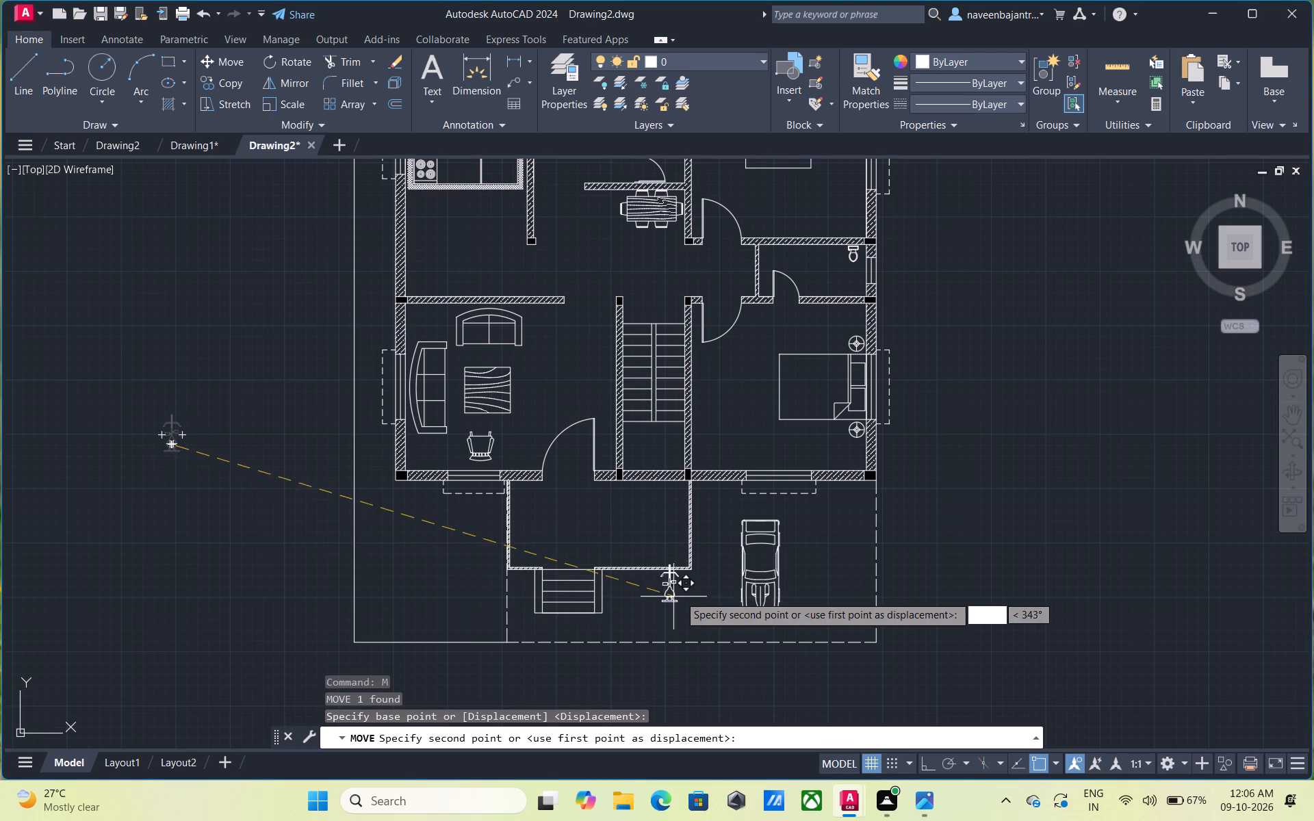
scroll(690, 589, up, 4)
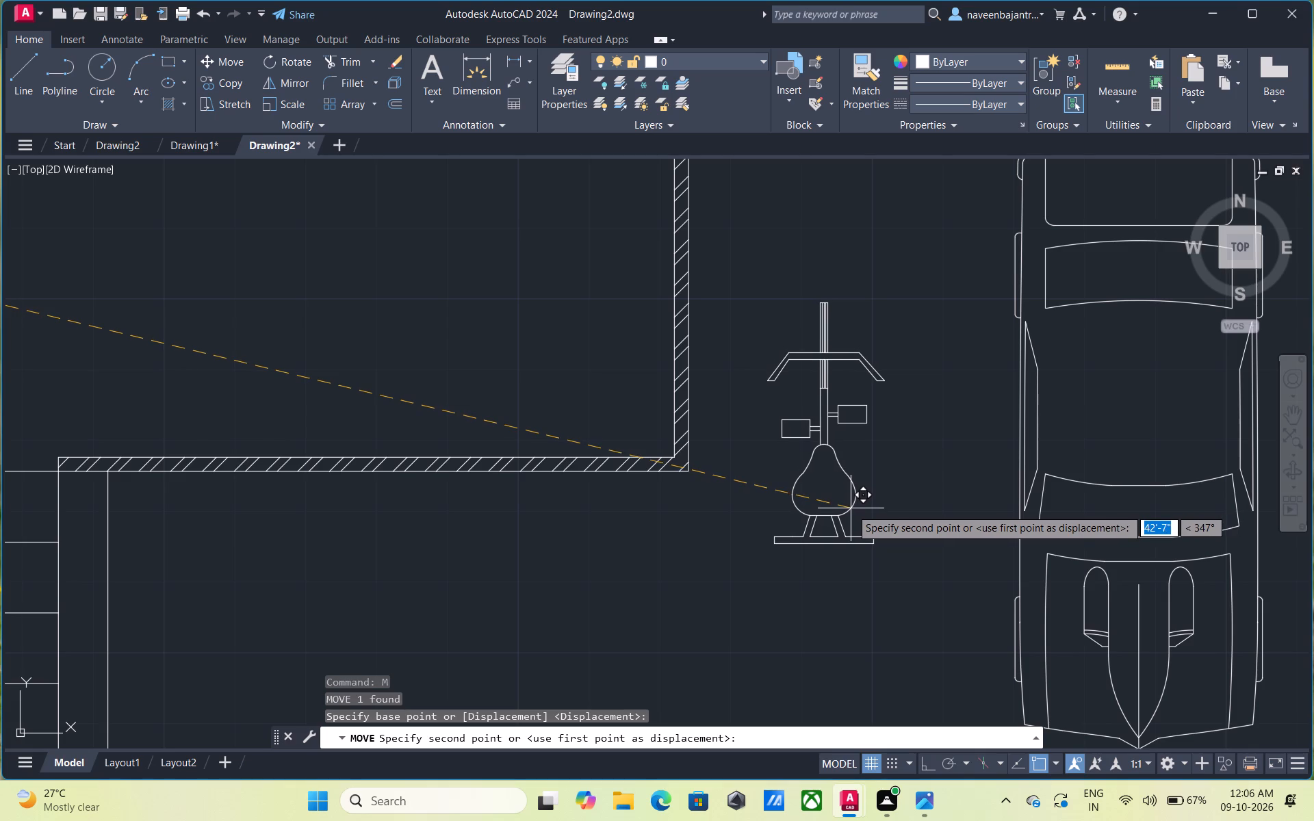
click(851, 508)
key(Escape)
Rotate the bike block about 180 degrees around its seat end so its handlebars point away from the house.
scroll(851, 510, down, 4)
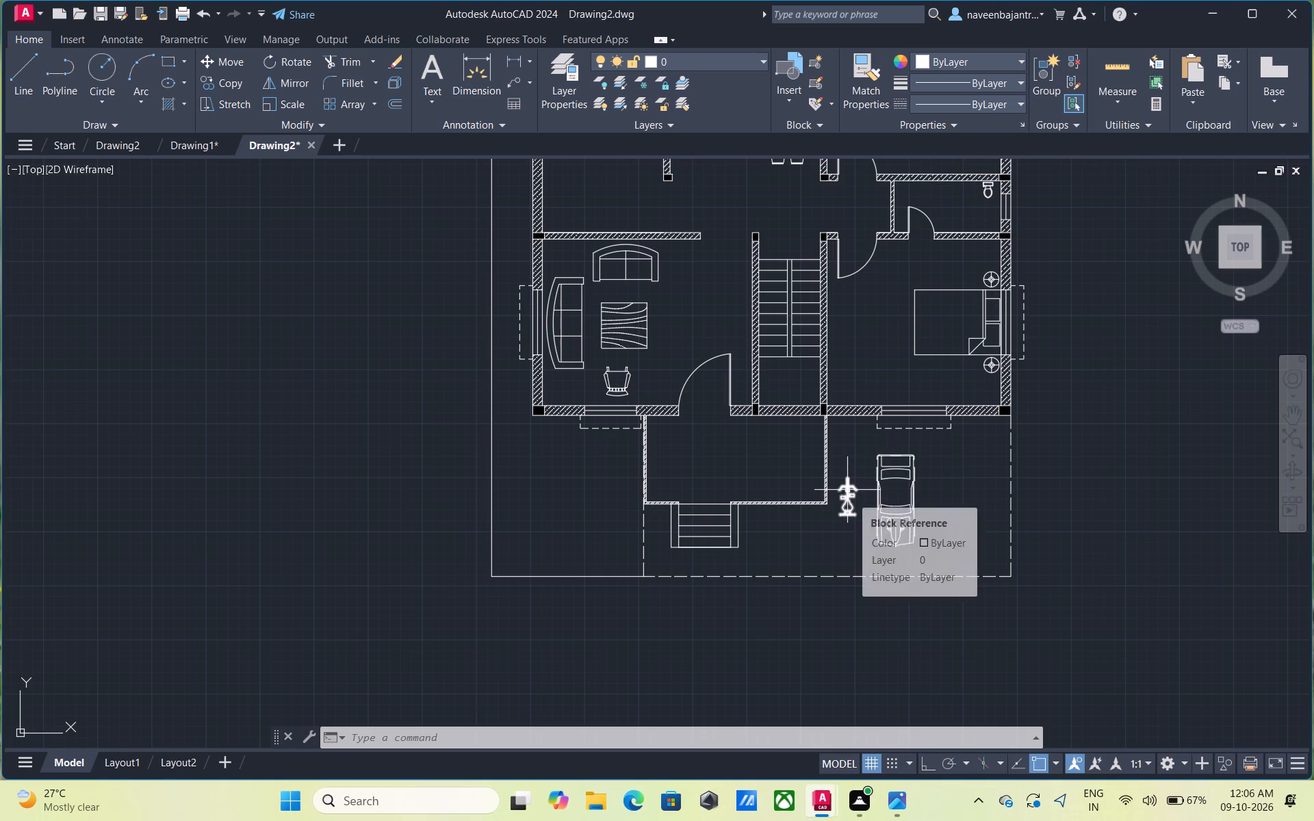
click(847, 490)
text(ro)
key(space)
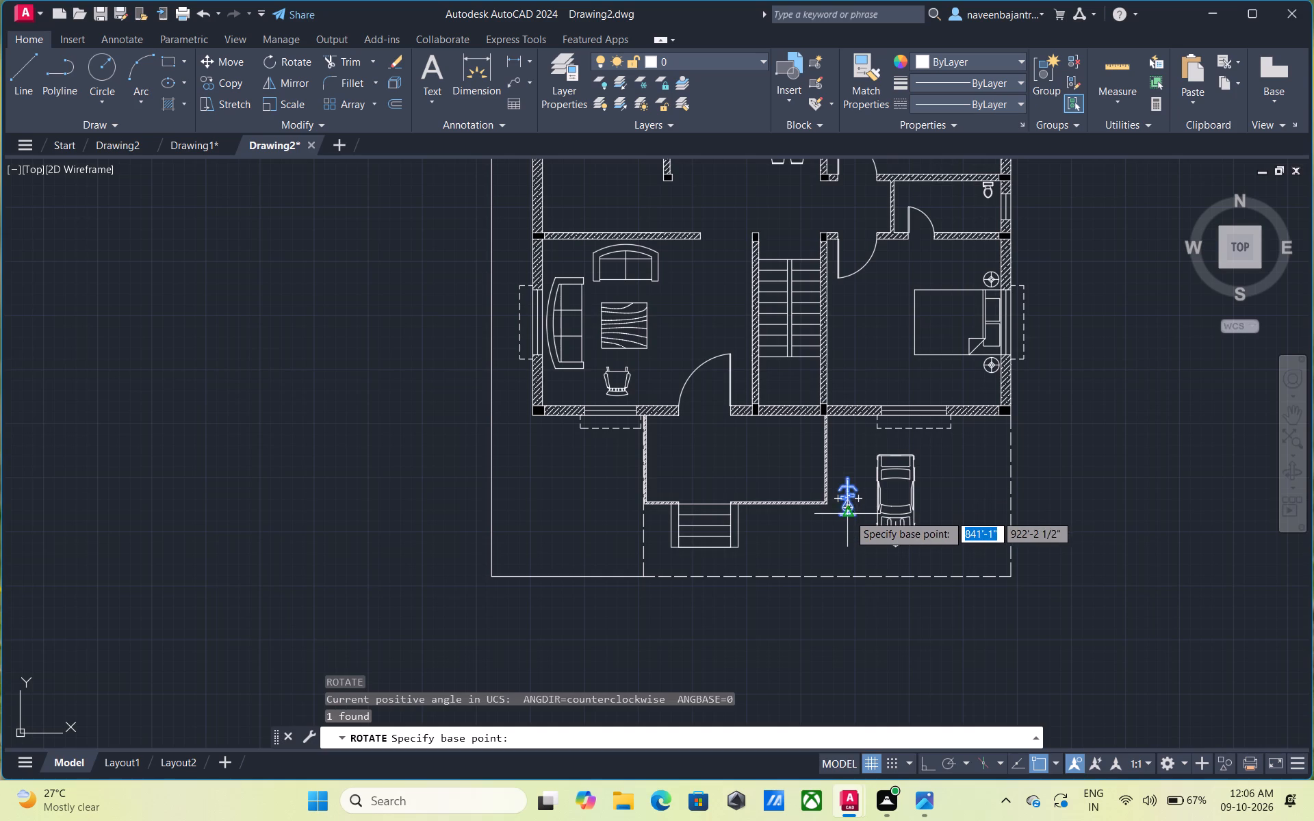
click(855, 517)
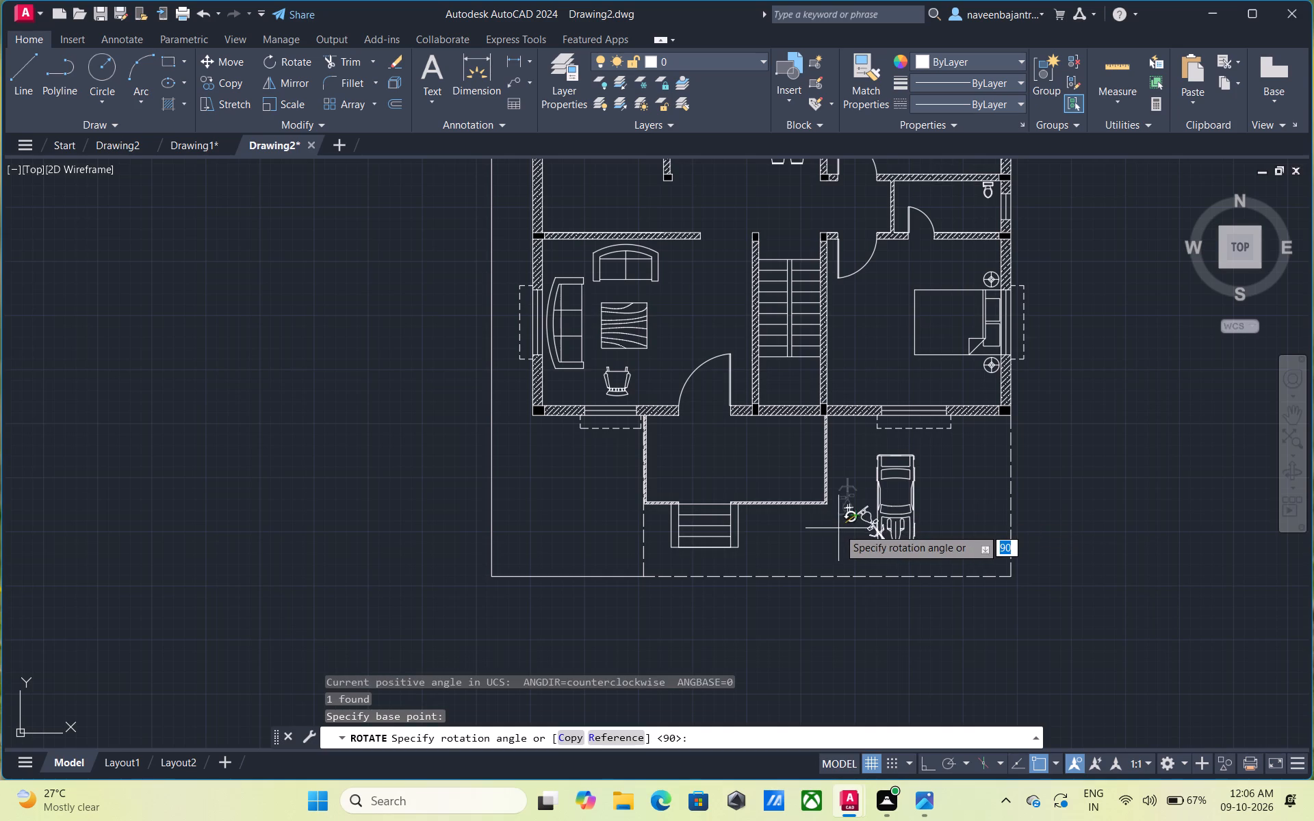
click(825, 521)
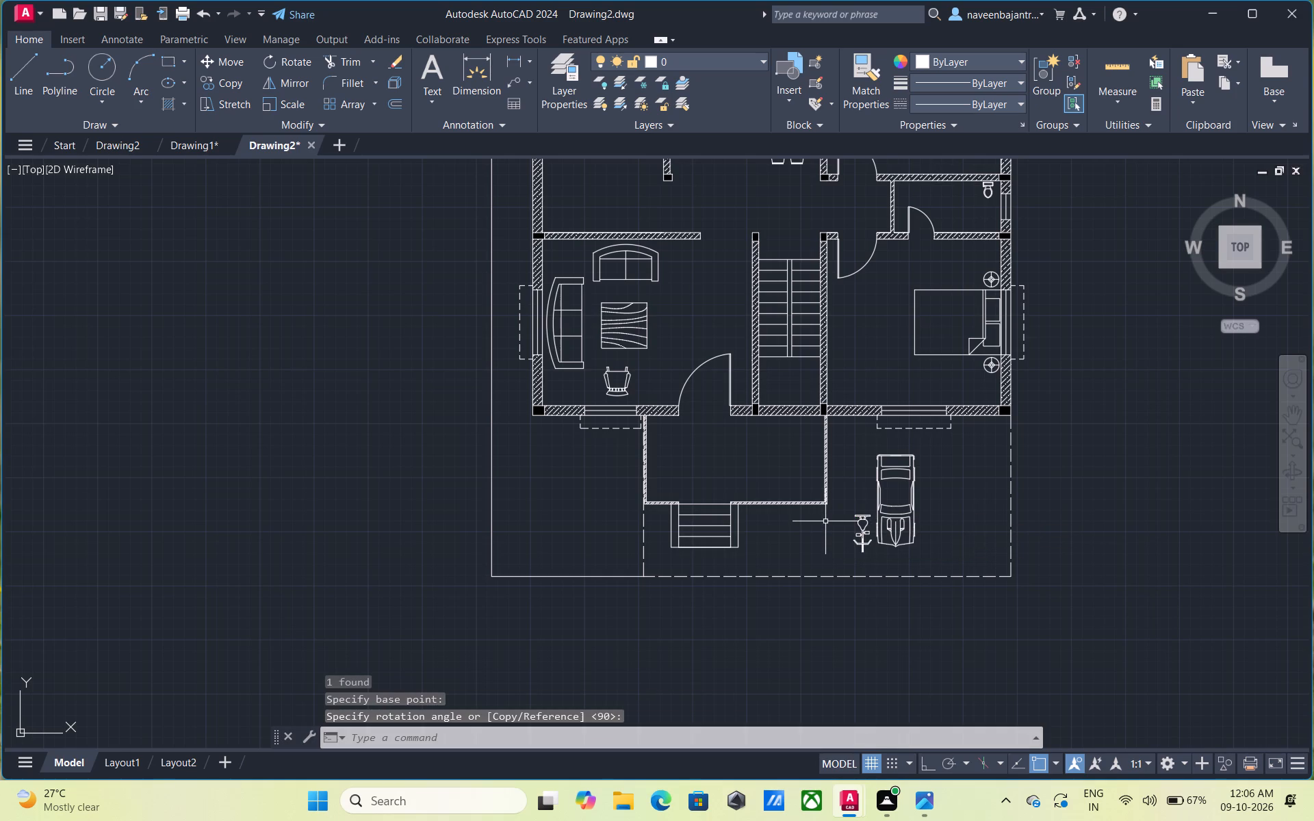
key(Escape)
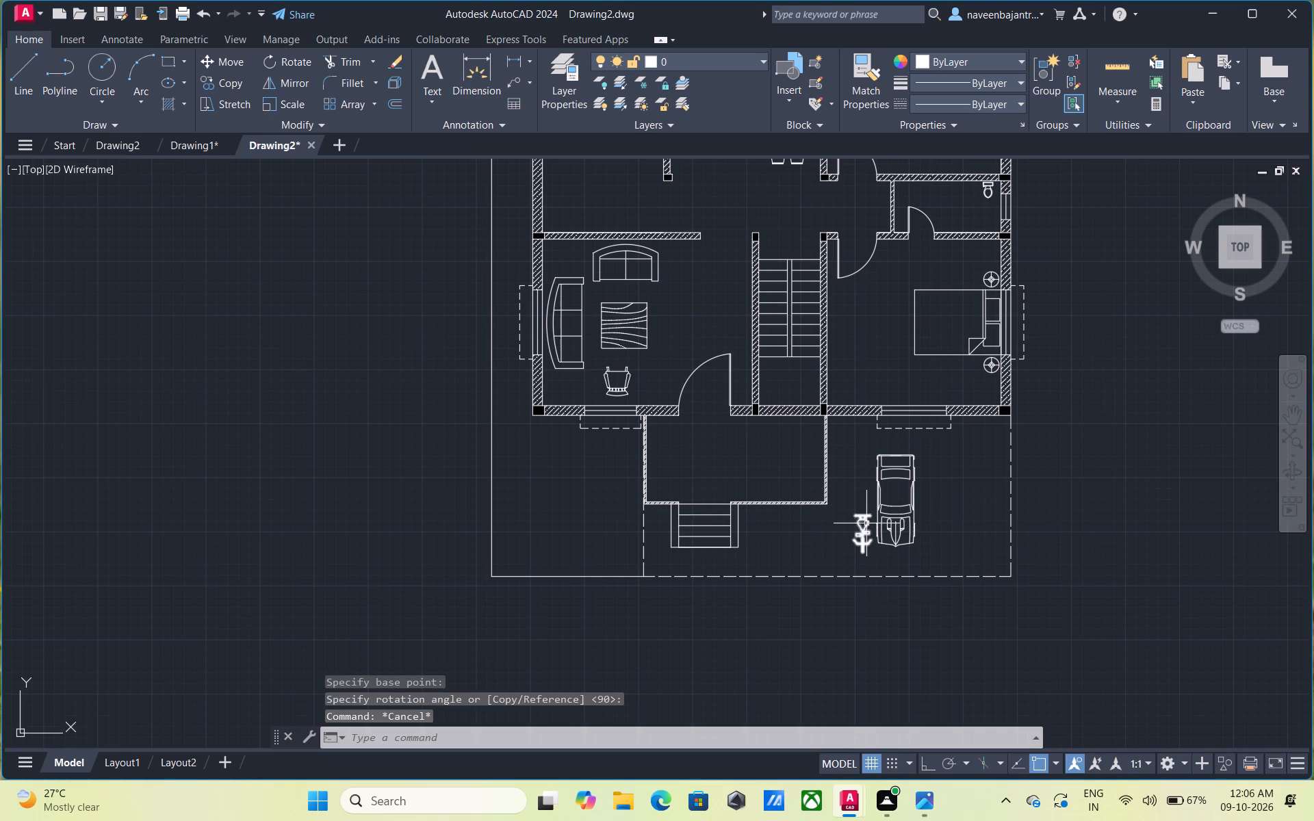
Move the rotated bike slightly toward the house, keeping it between the porch wall and the car.
click(866, 523)
text(m)
key(space)
click(866, 523)
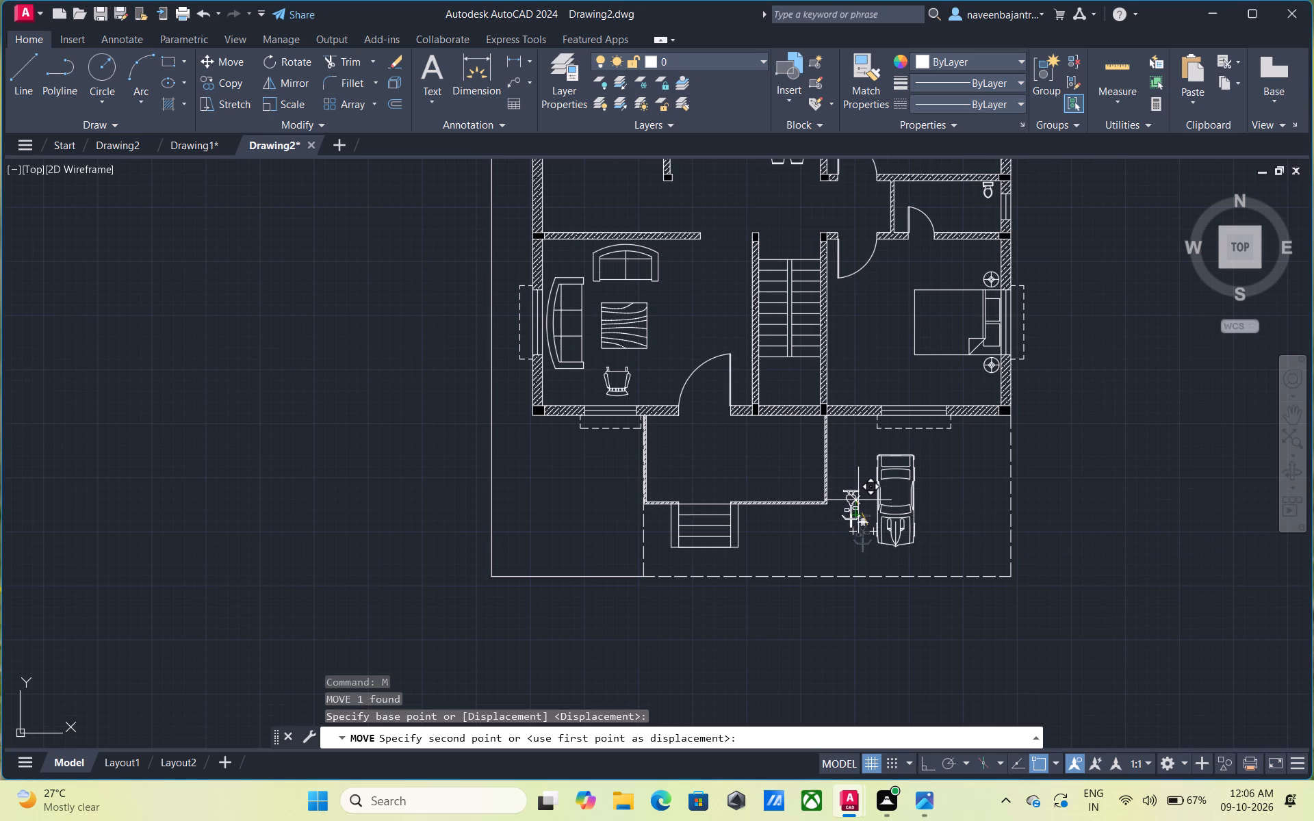
click(858, 500)
key(Escape)
Add multiline text 5" high in the open kitchen area below the counters, reading KITCHEN with 9'4"x14'11" on the second line.
scroll(878, 527, down, 1)
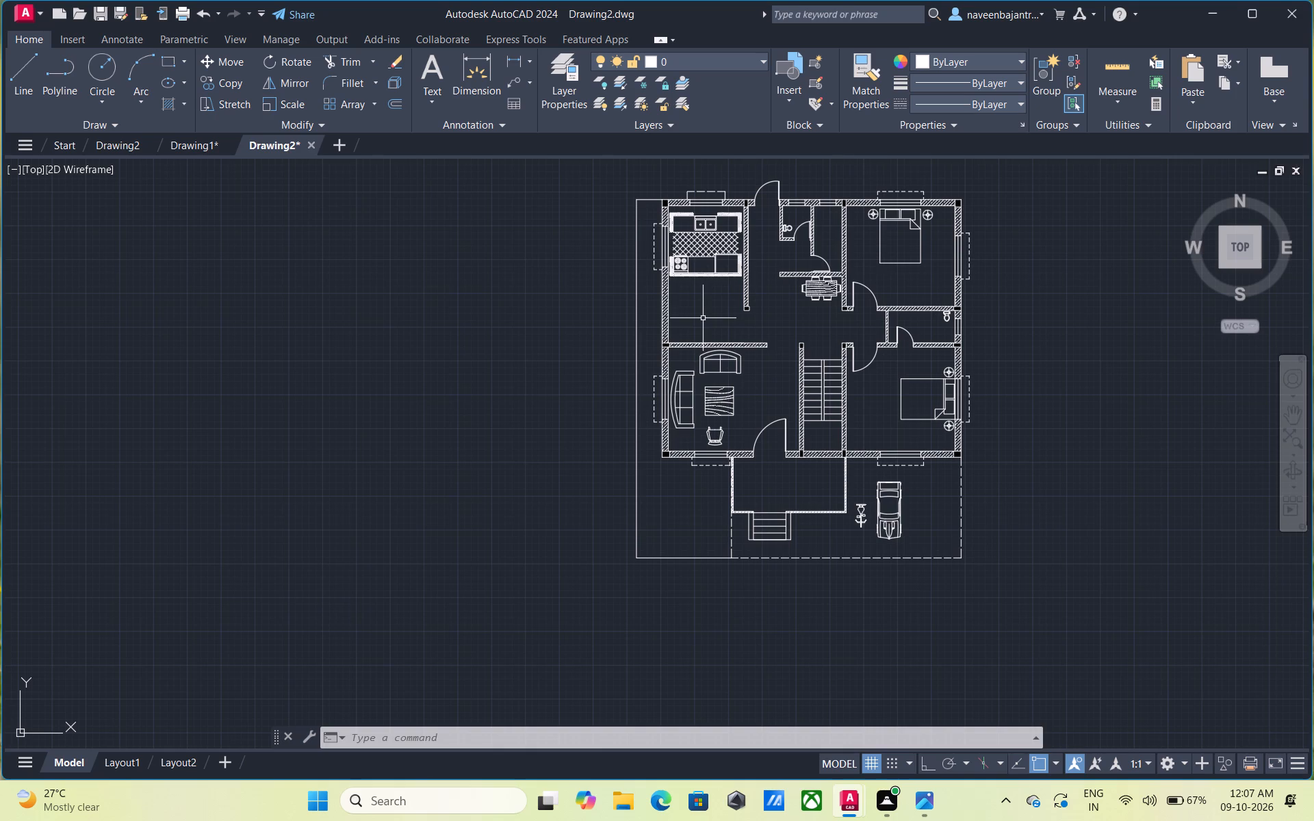
middle_drag(703, 318, 656, 369)
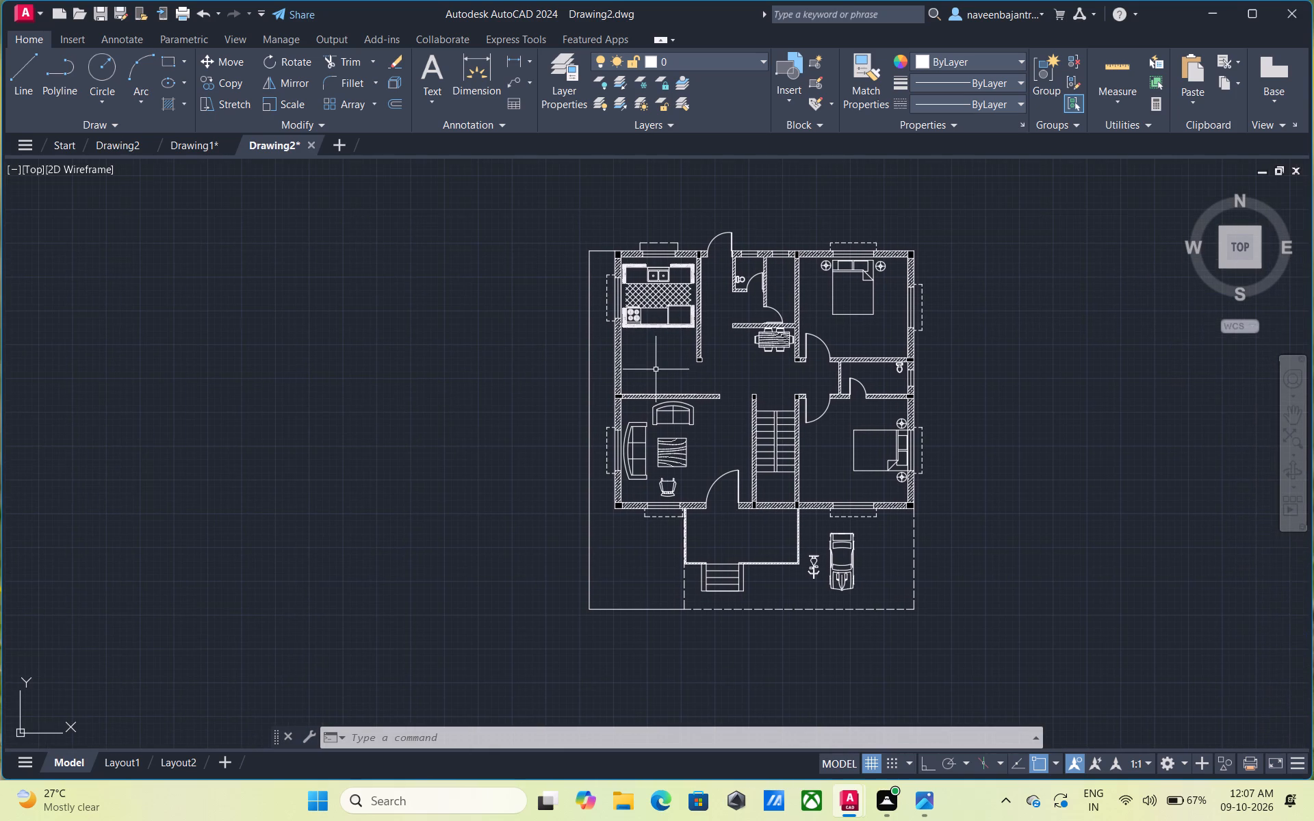
scroll(656, 369, up, 1)
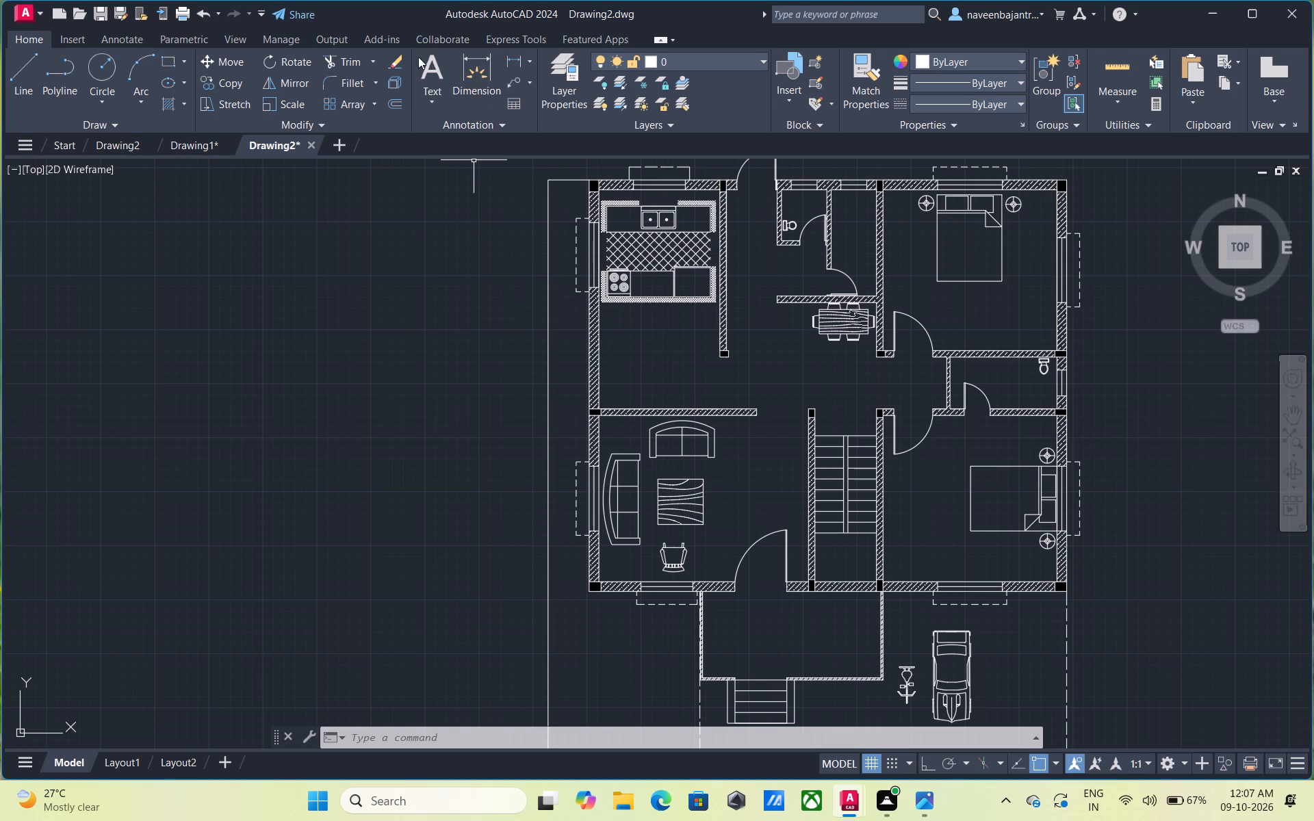
click(433, 73)
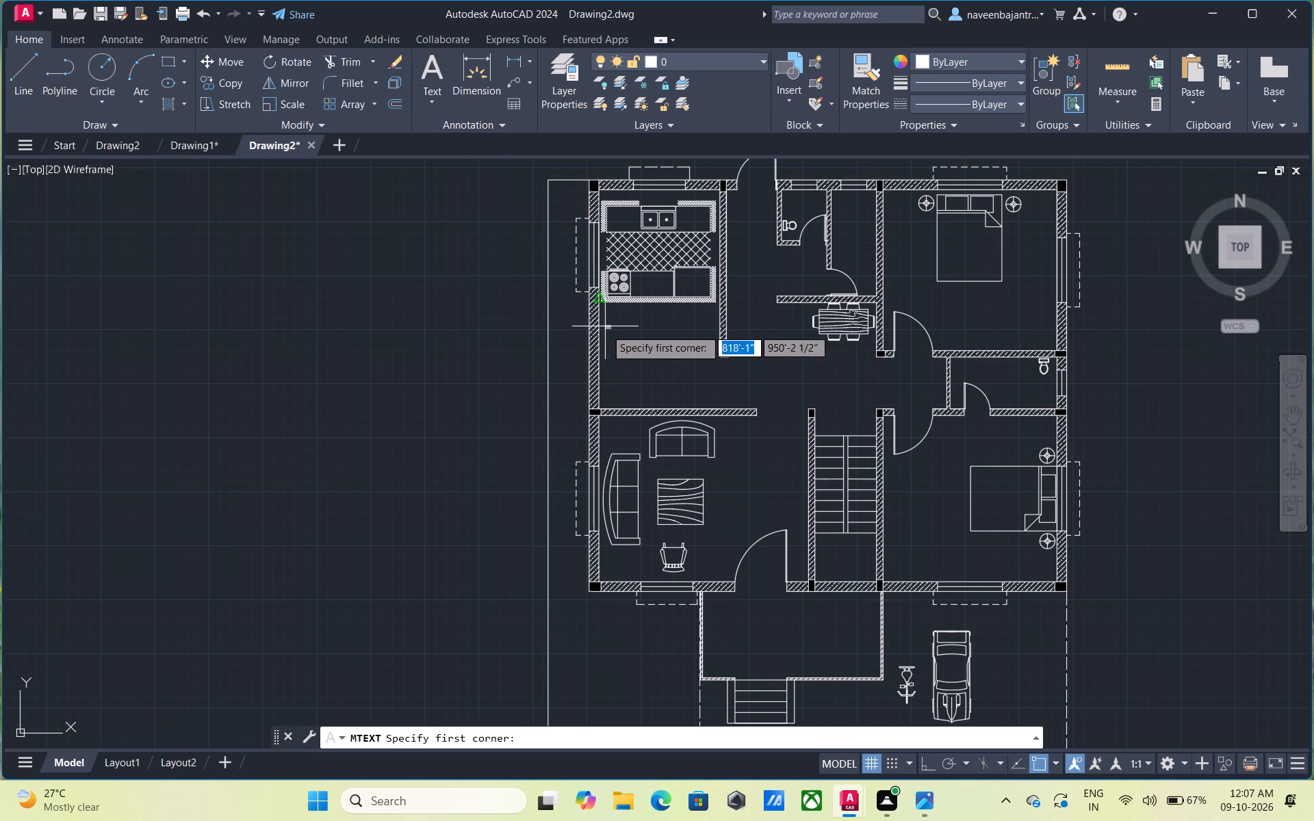
click(617, 331)
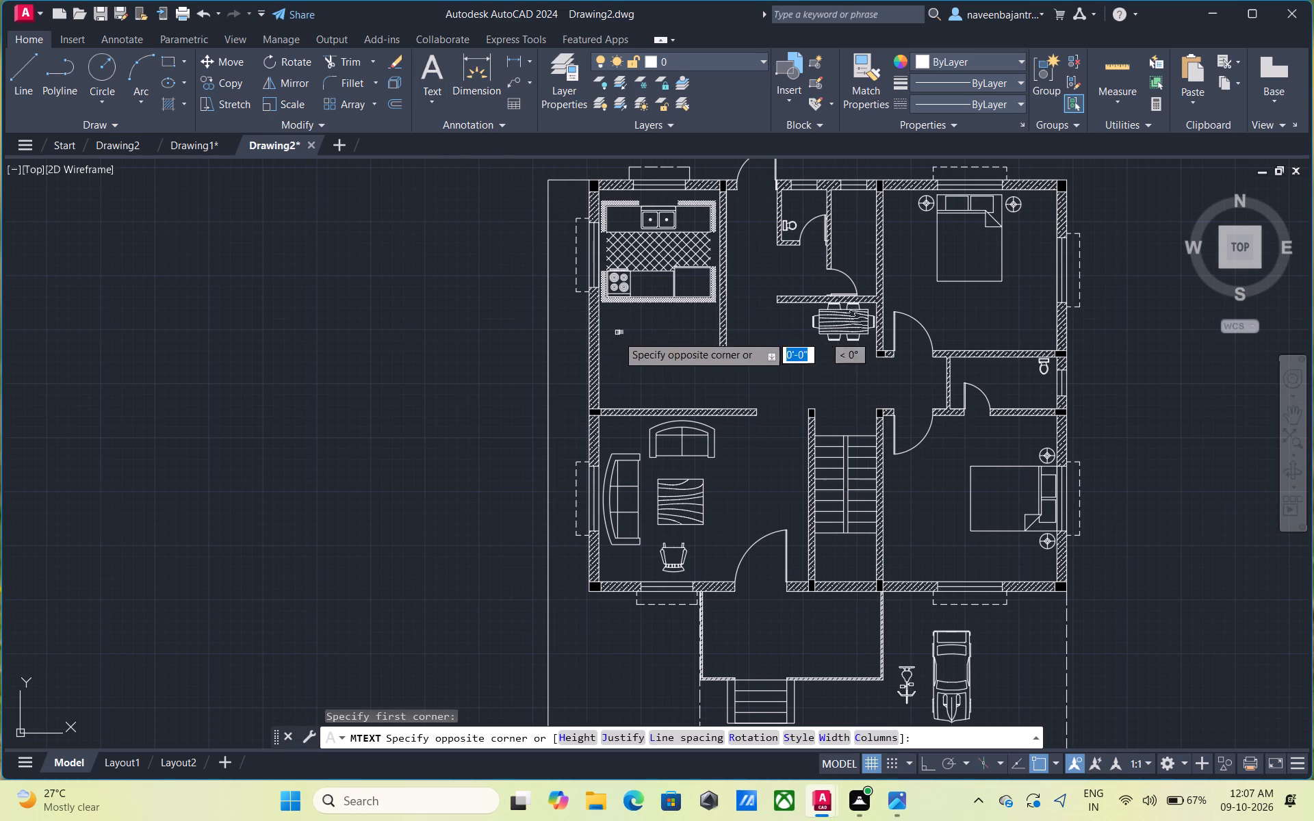
click(710, 383)
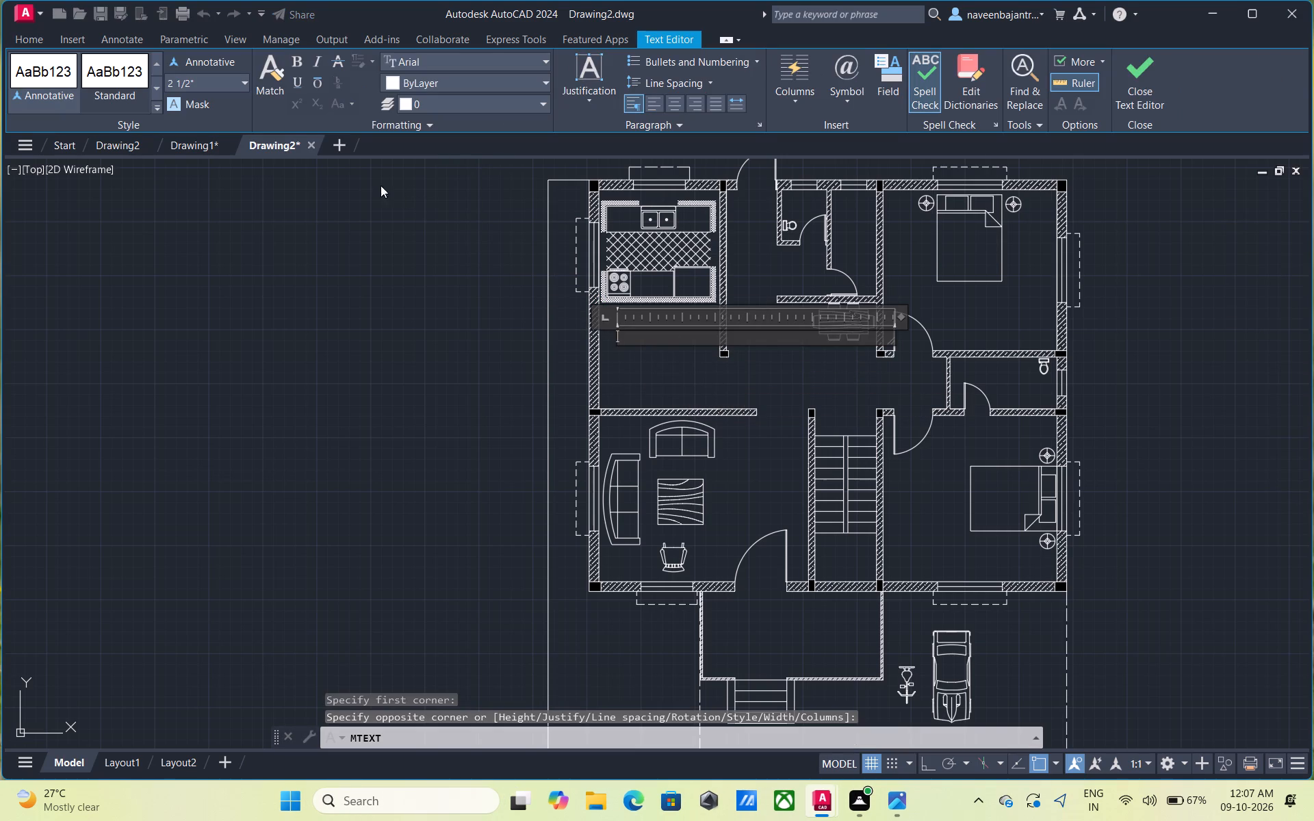
drag(198, 86, 149, 86)
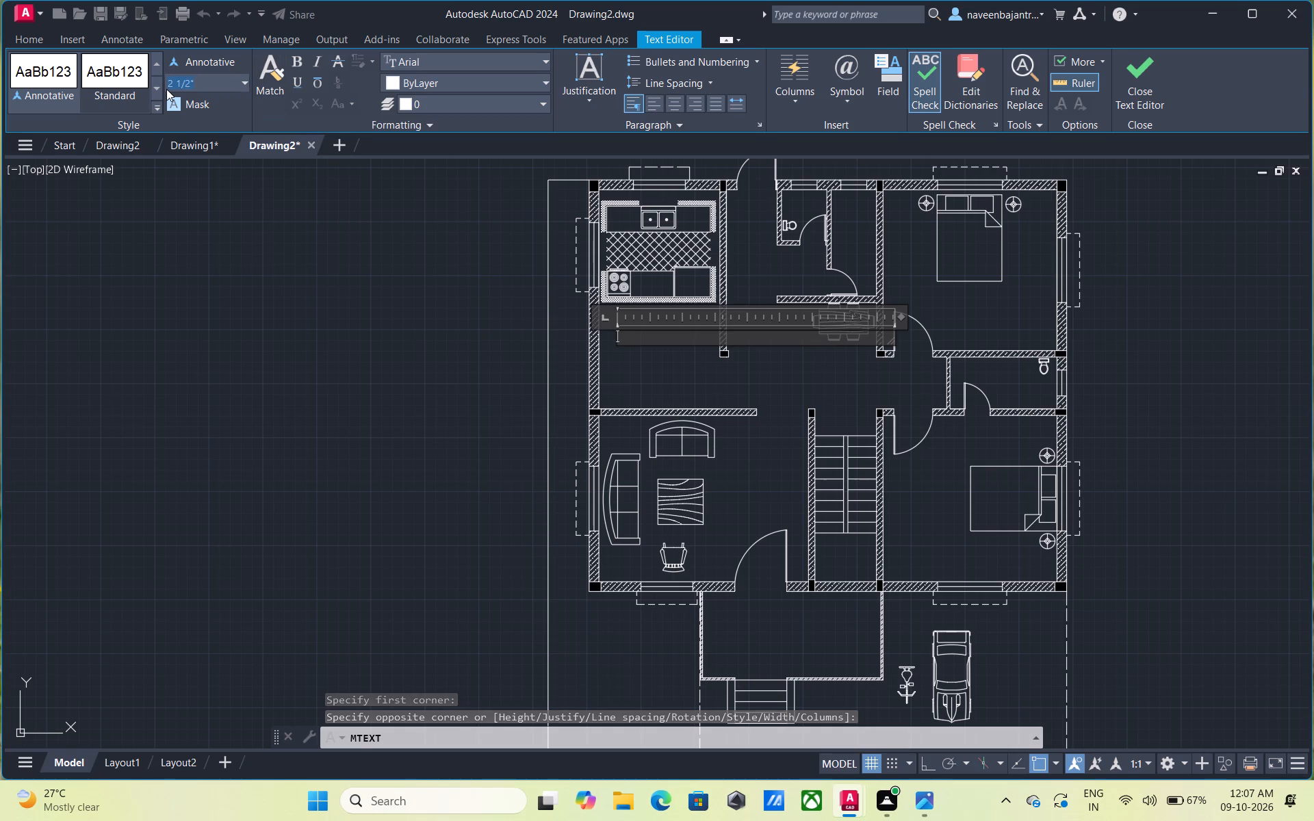
key(BackSpace)
key(5)
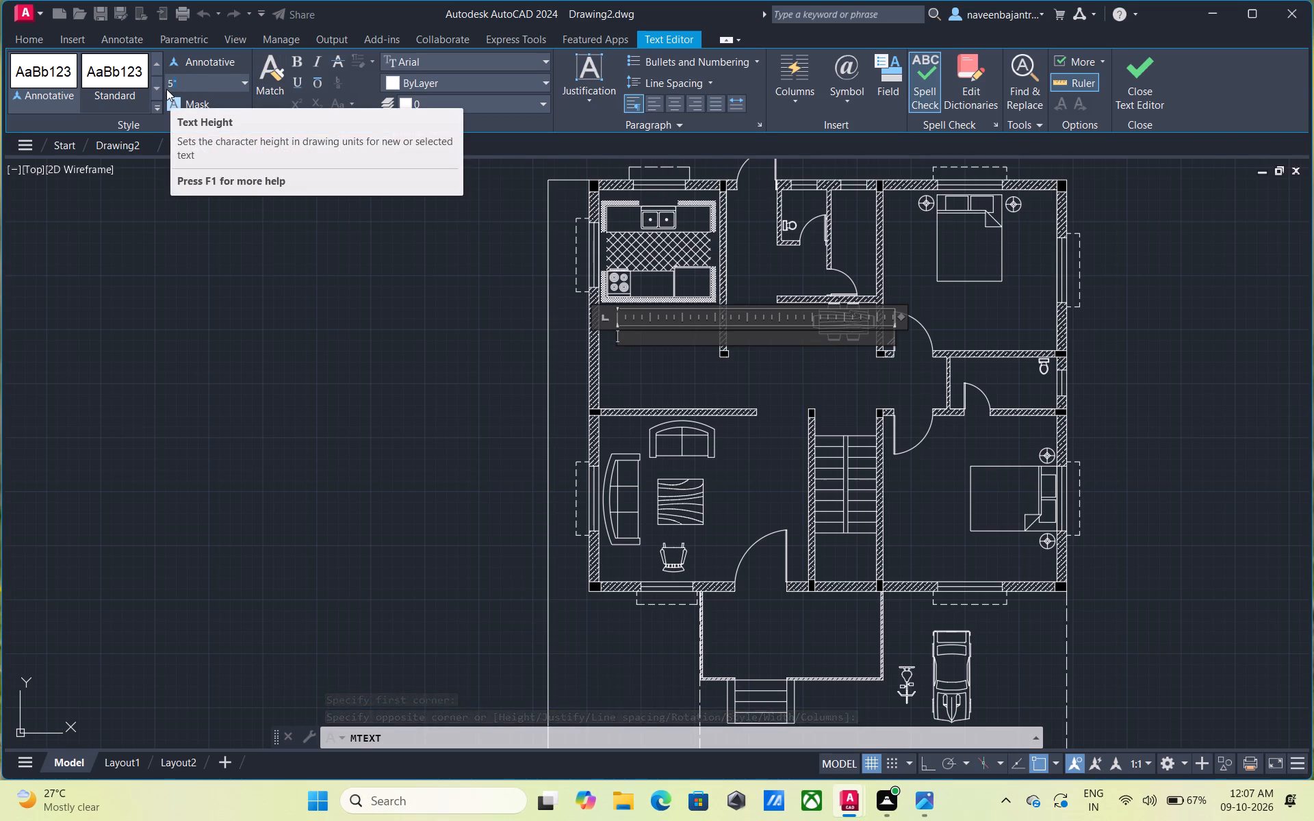
key(shift+quotedbl)
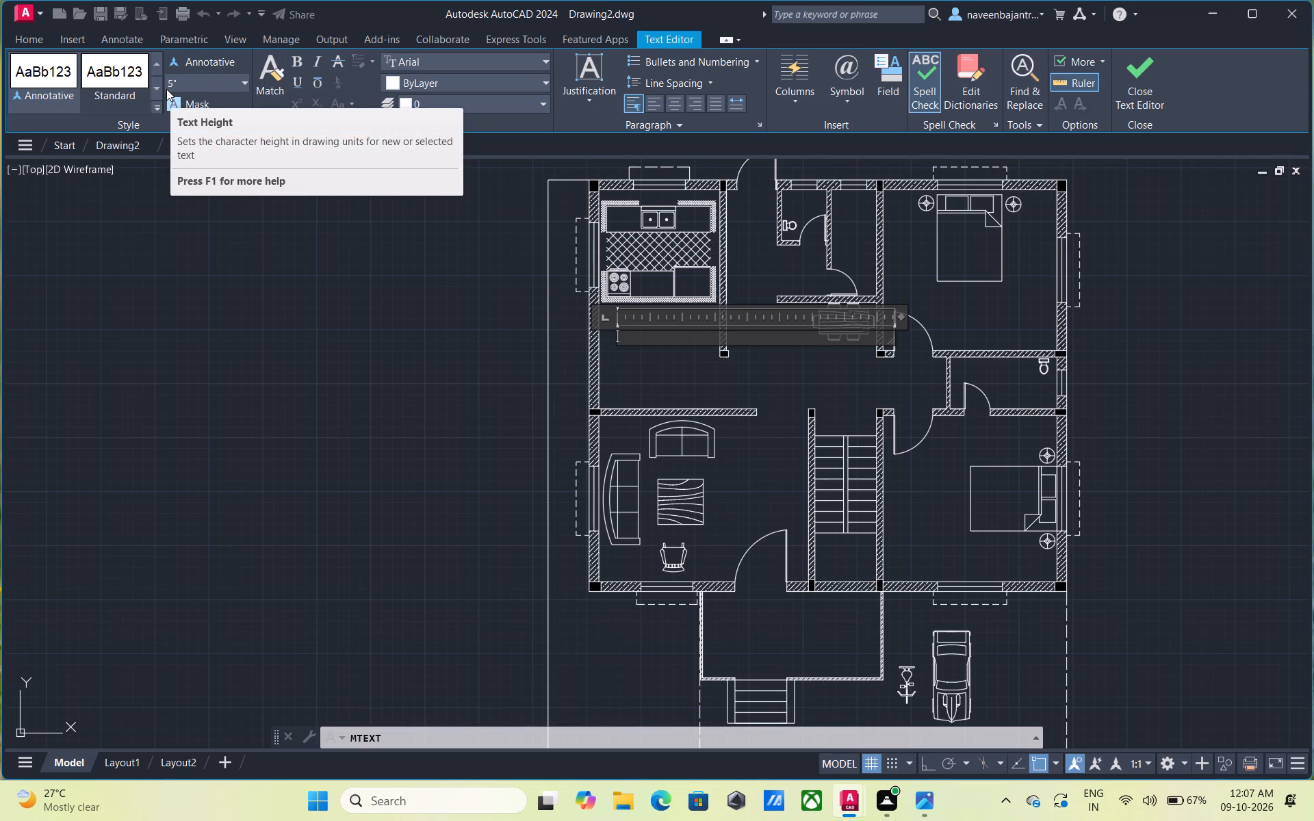
key(Return)
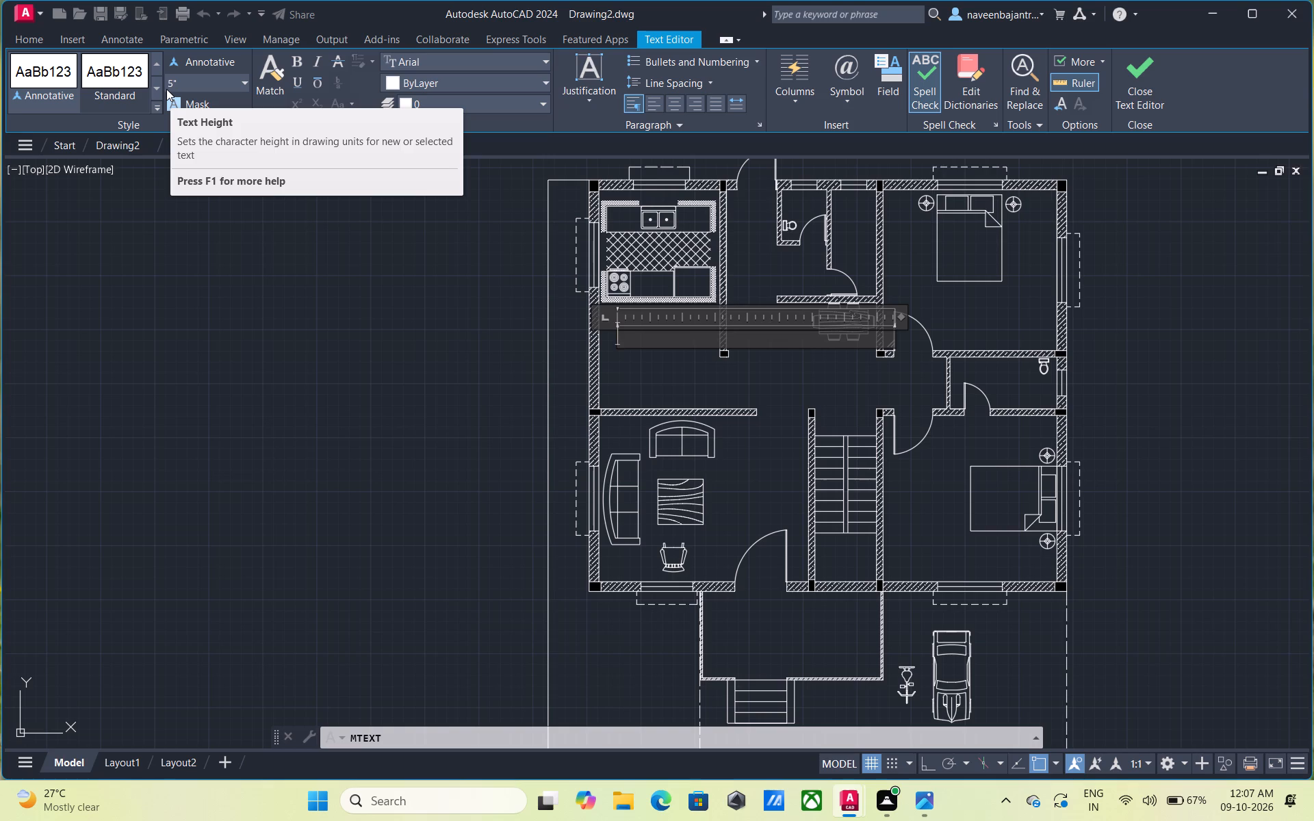
key(k)
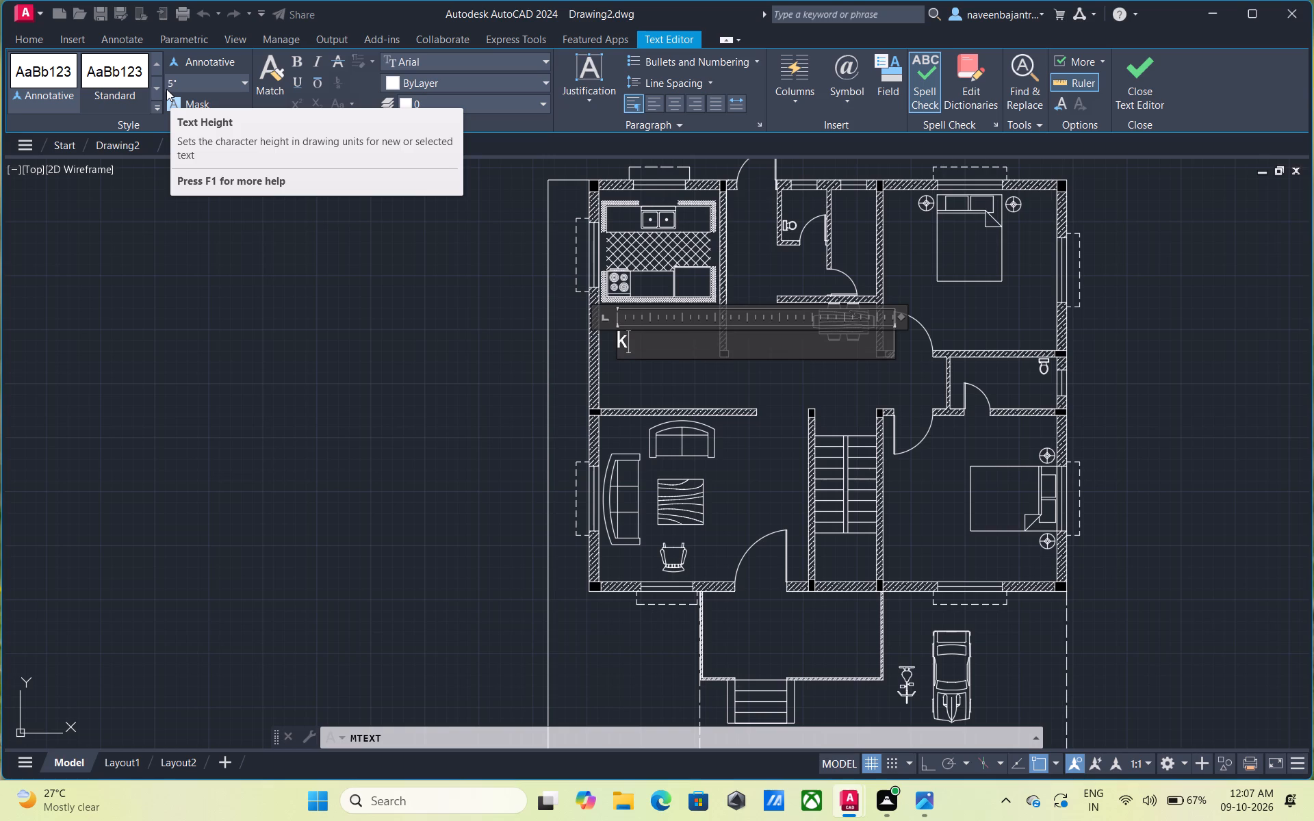
key(BackSpace)
key(k)
text(IT)
text(CHEN)
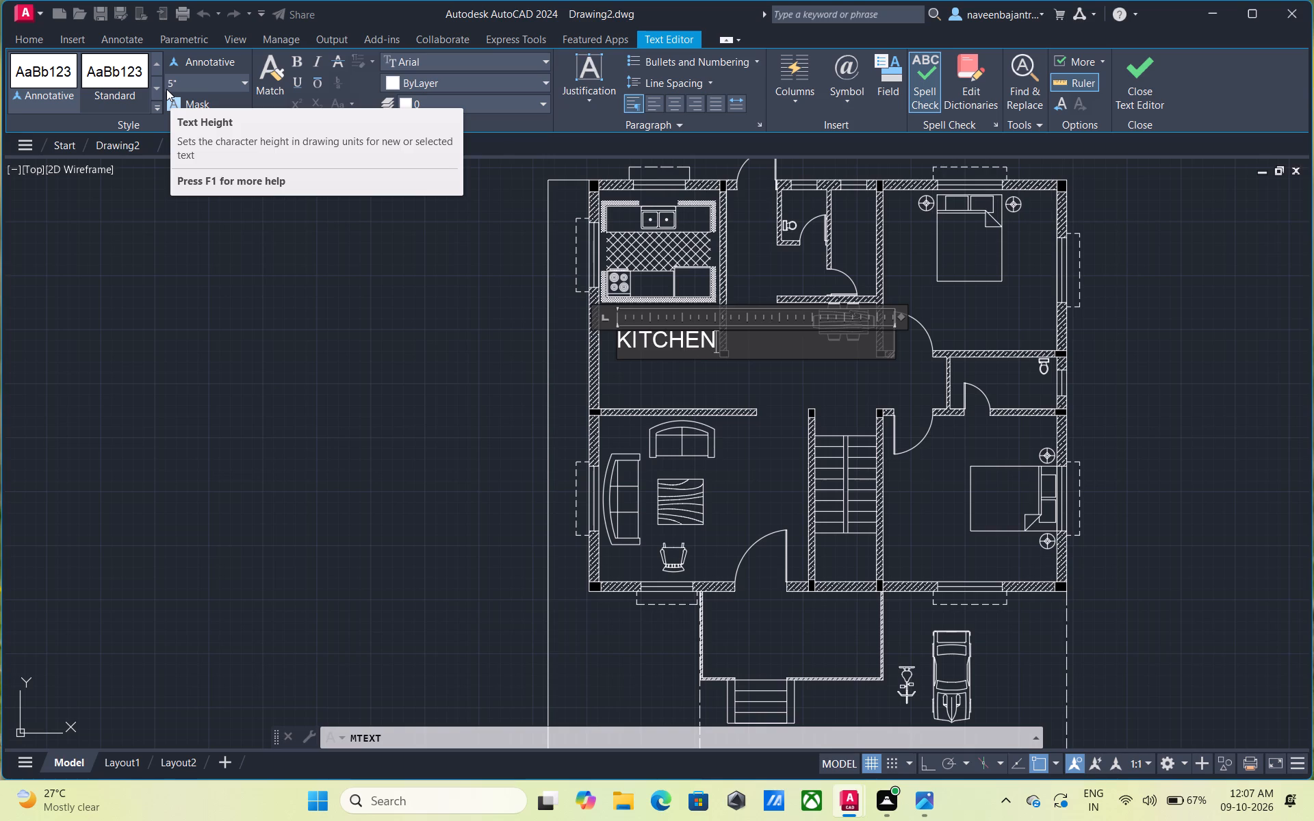
key(Return)
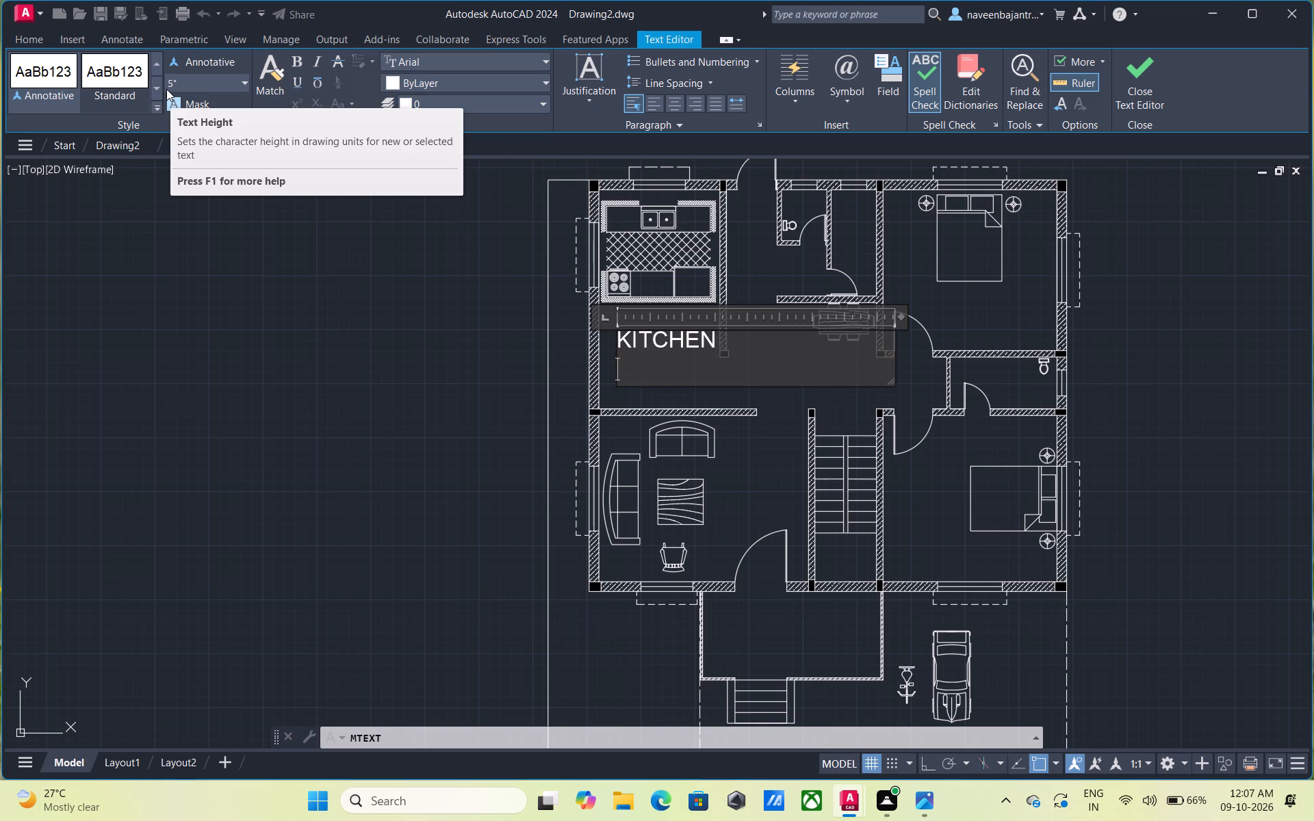
key(9)
key(apostrophe)
text(4")
text(14')
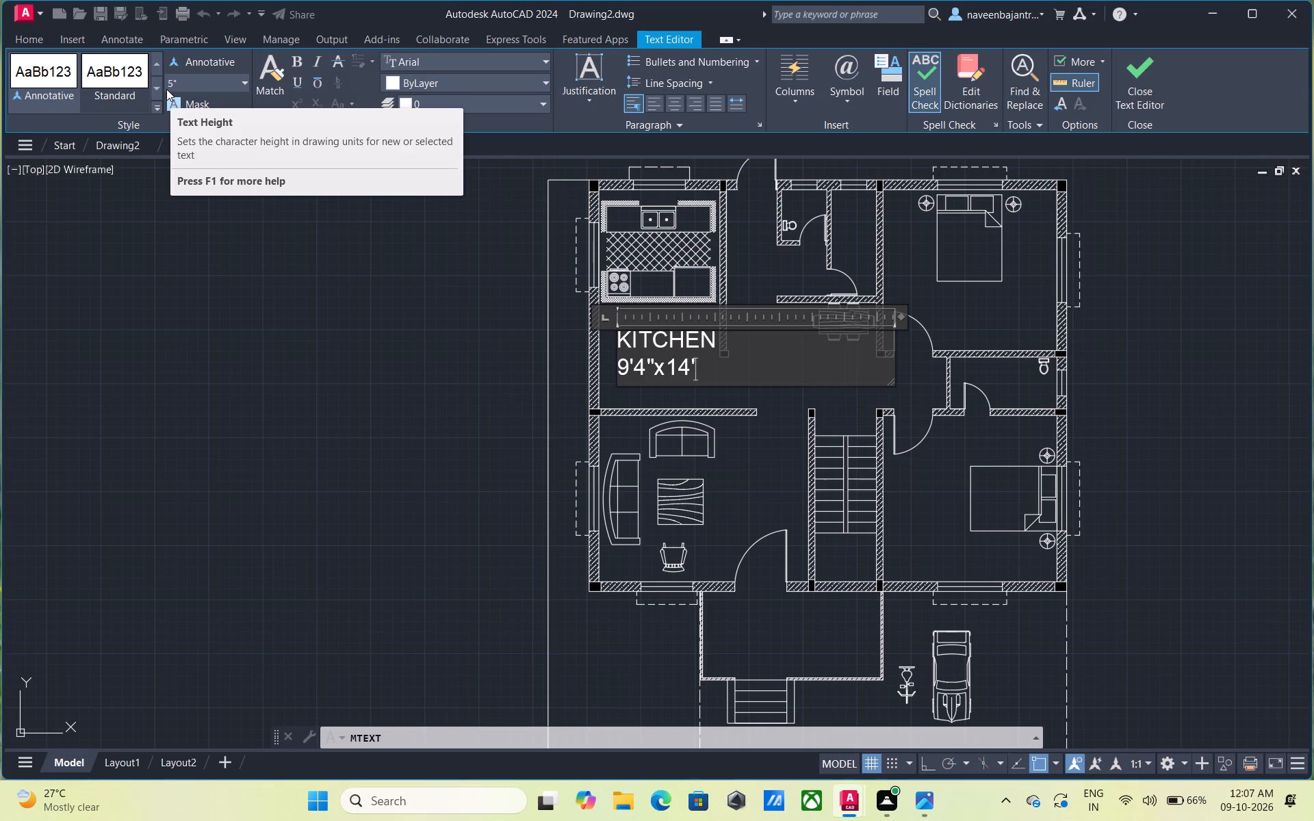
text(11")
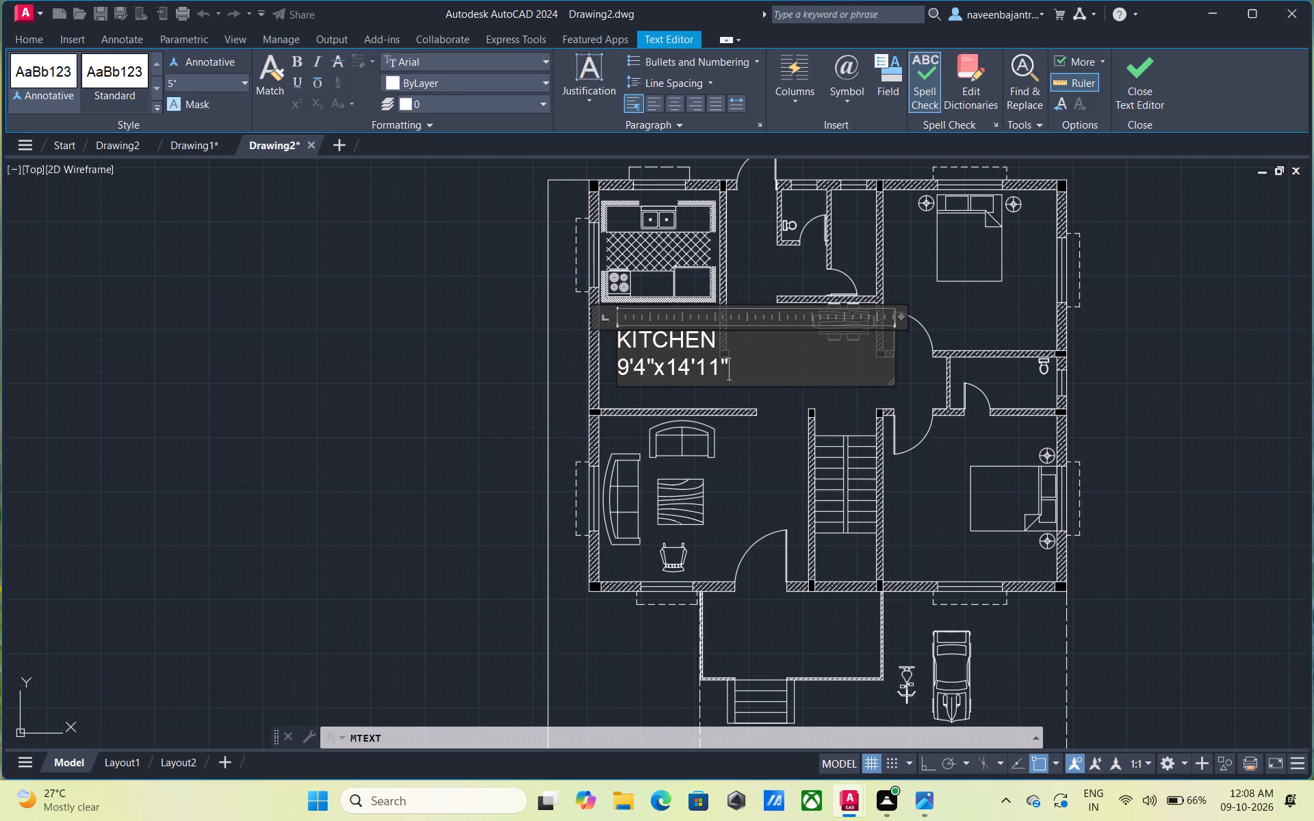
Make both lines of the kitchen label bold and finish the text.
drag(735, 364, 607, 354)
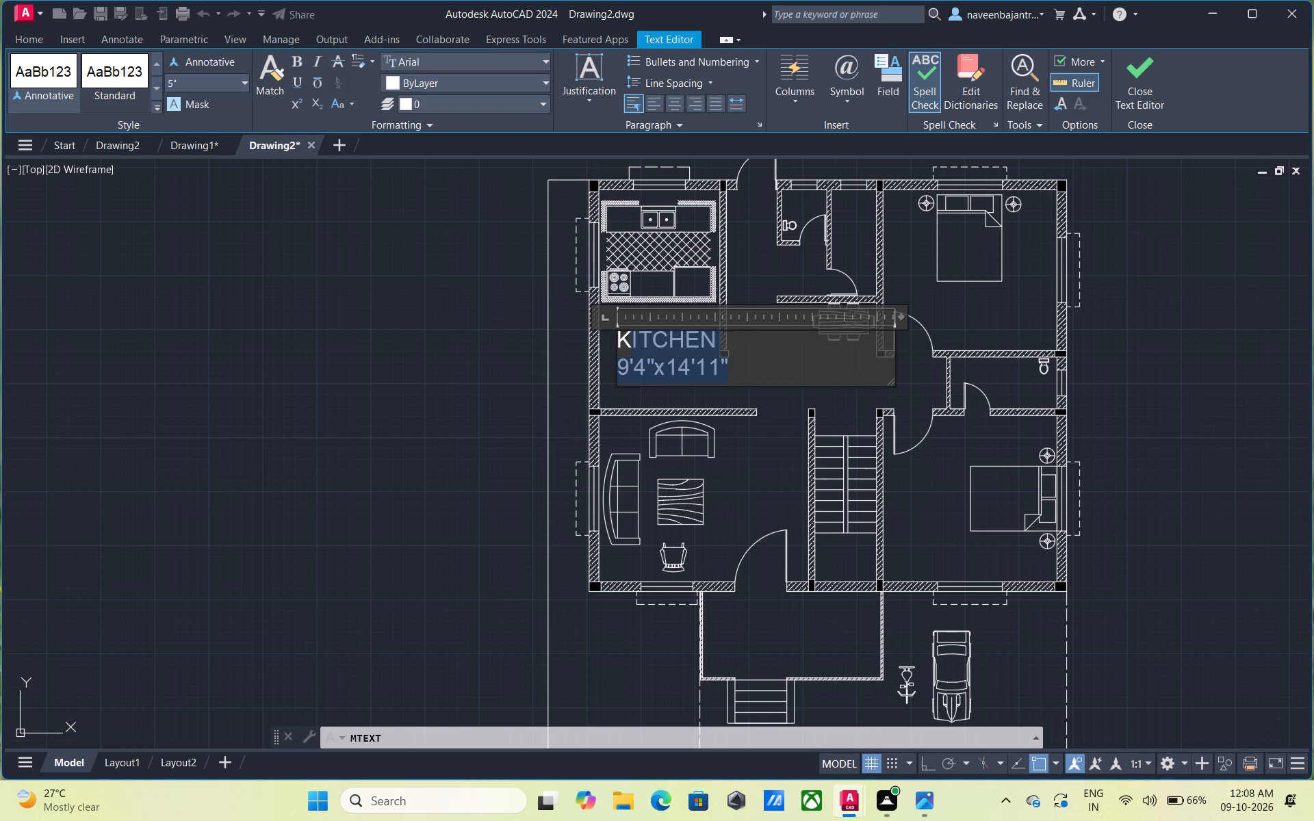
drag(607, 354, 595, 351)
click(298, 61)
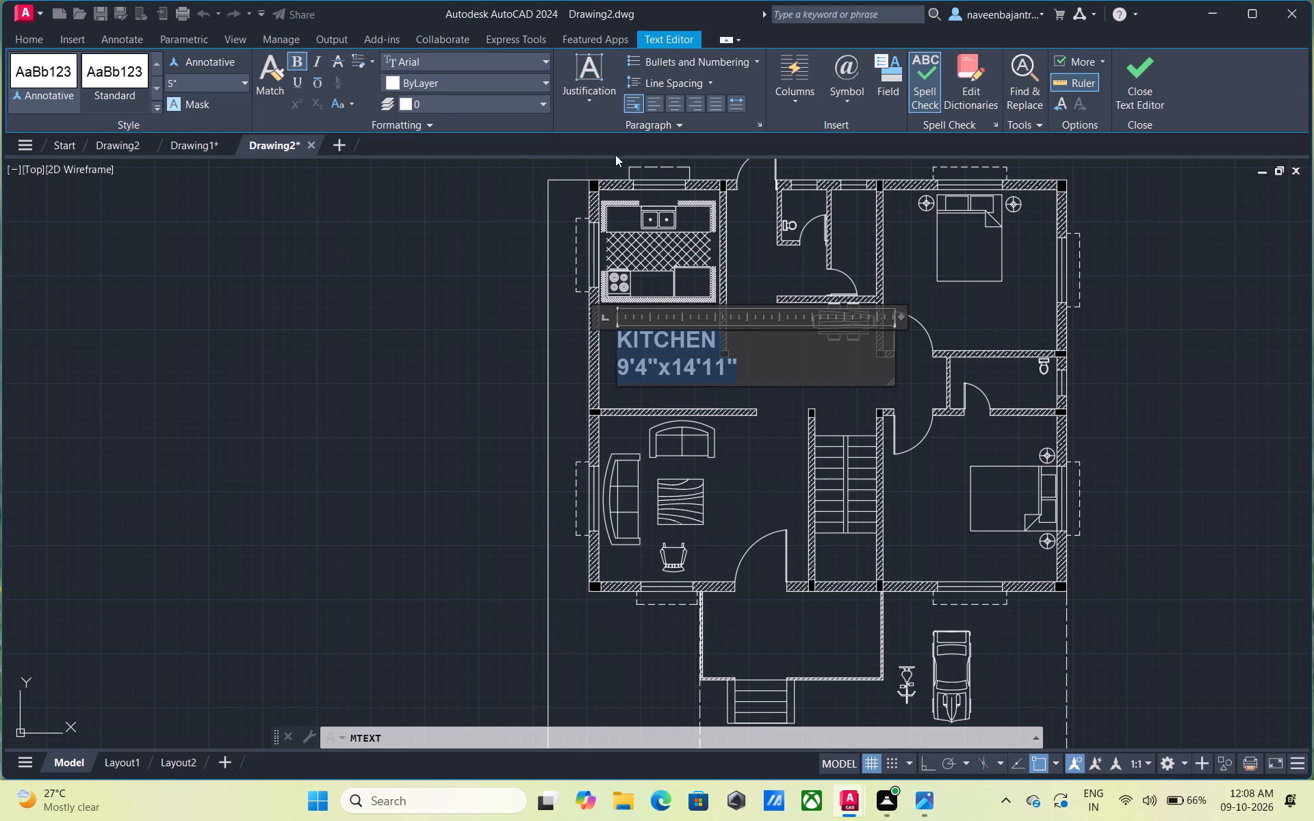
click(1154, 71)
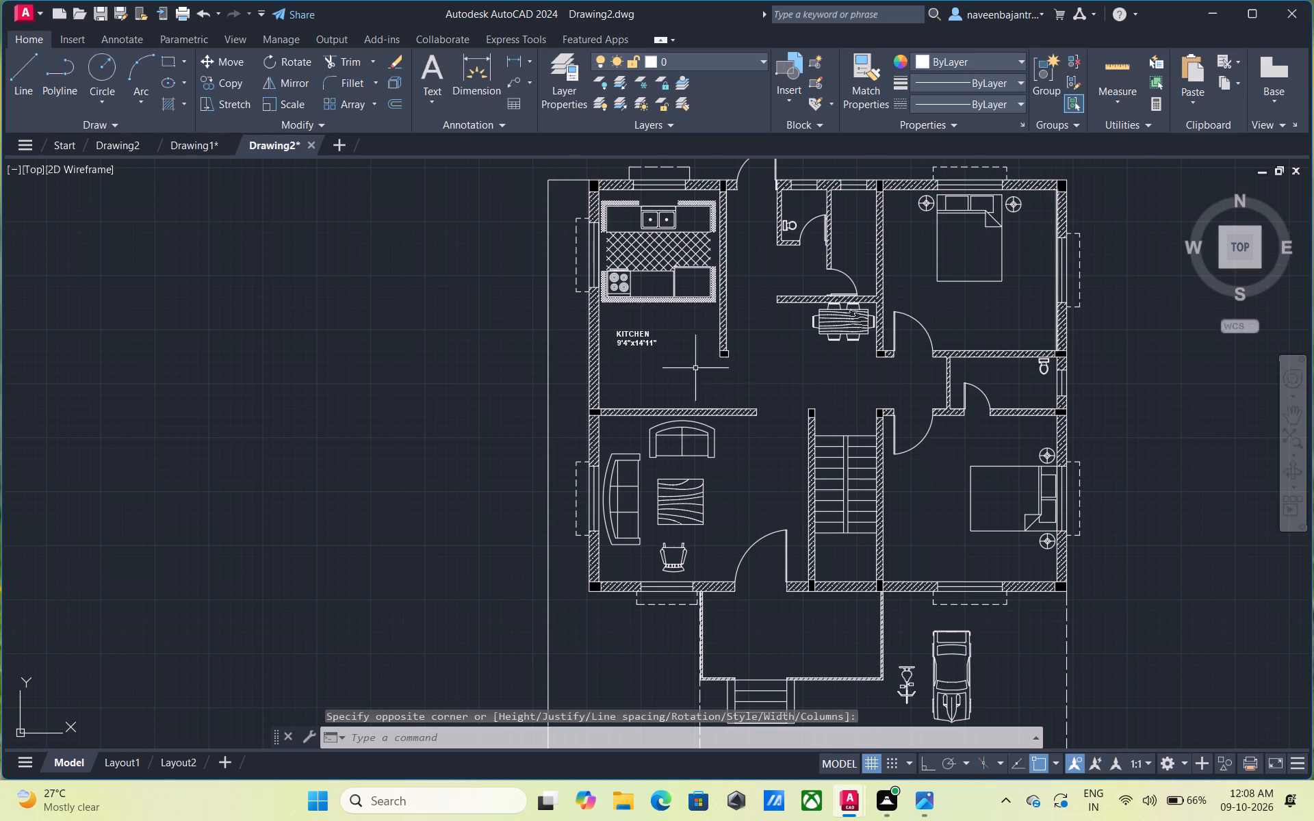
Set the text height of both lines of the kitchen label to 7".
double_click(652, 343)
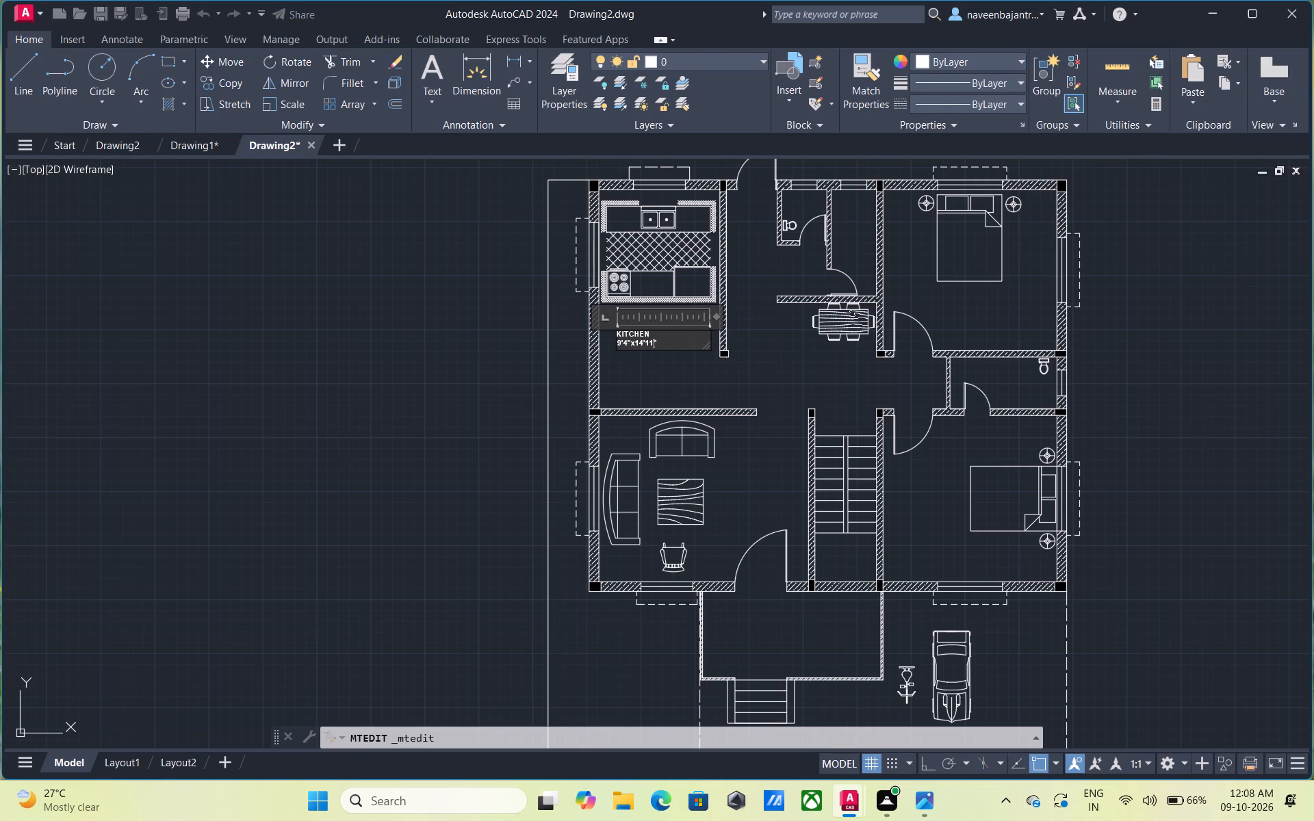
drag(665, 341, 600, 336)
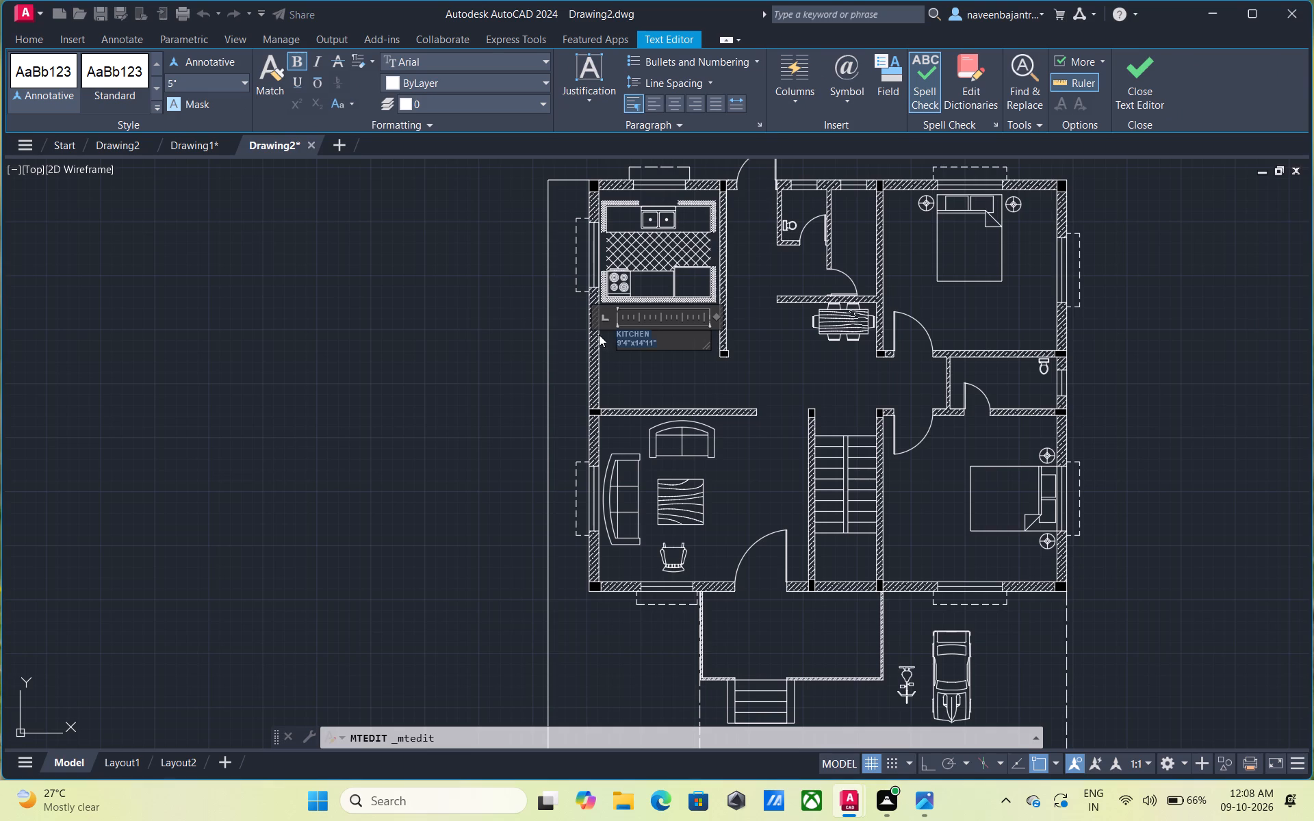
drag(179, 83, 167, 83)
key(BackSpace)
key(7)
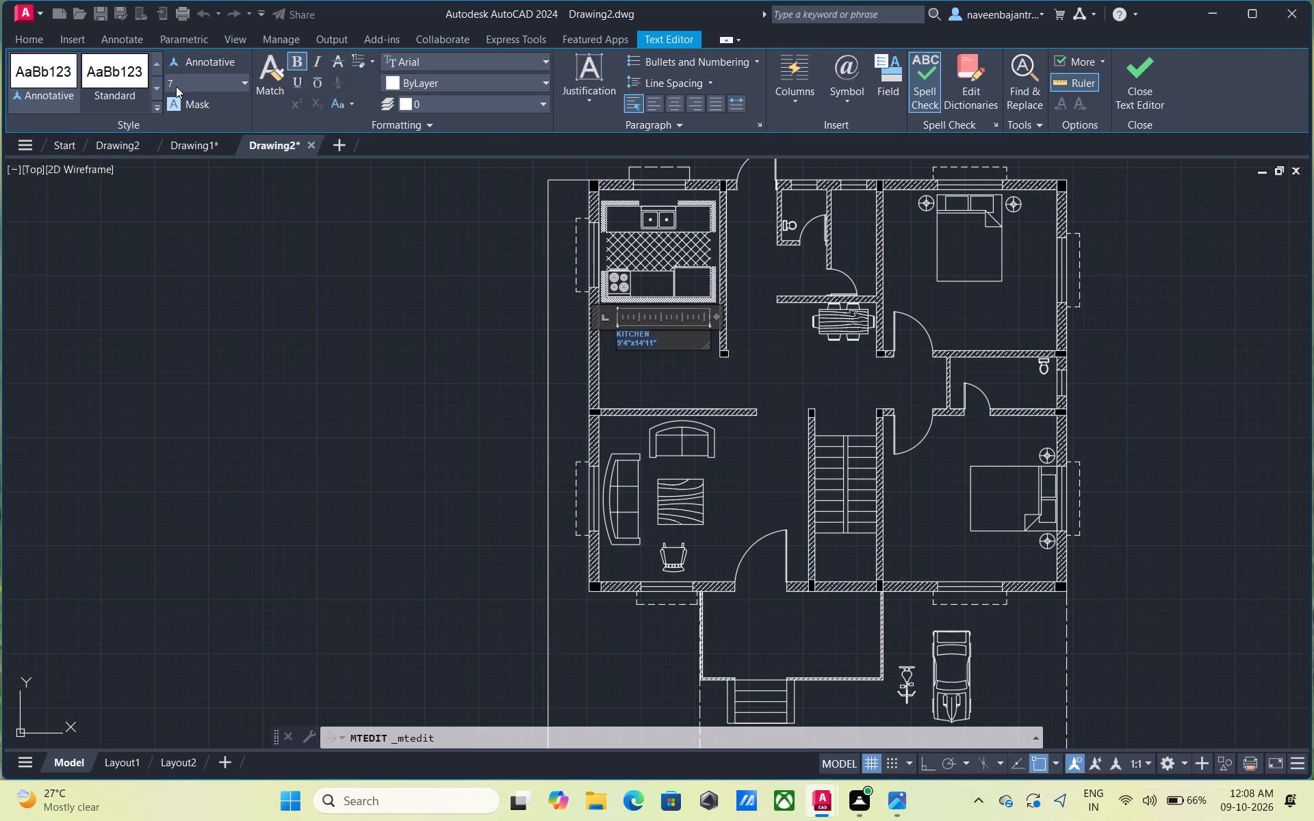
key(shift+quotedbl)
key(Return)
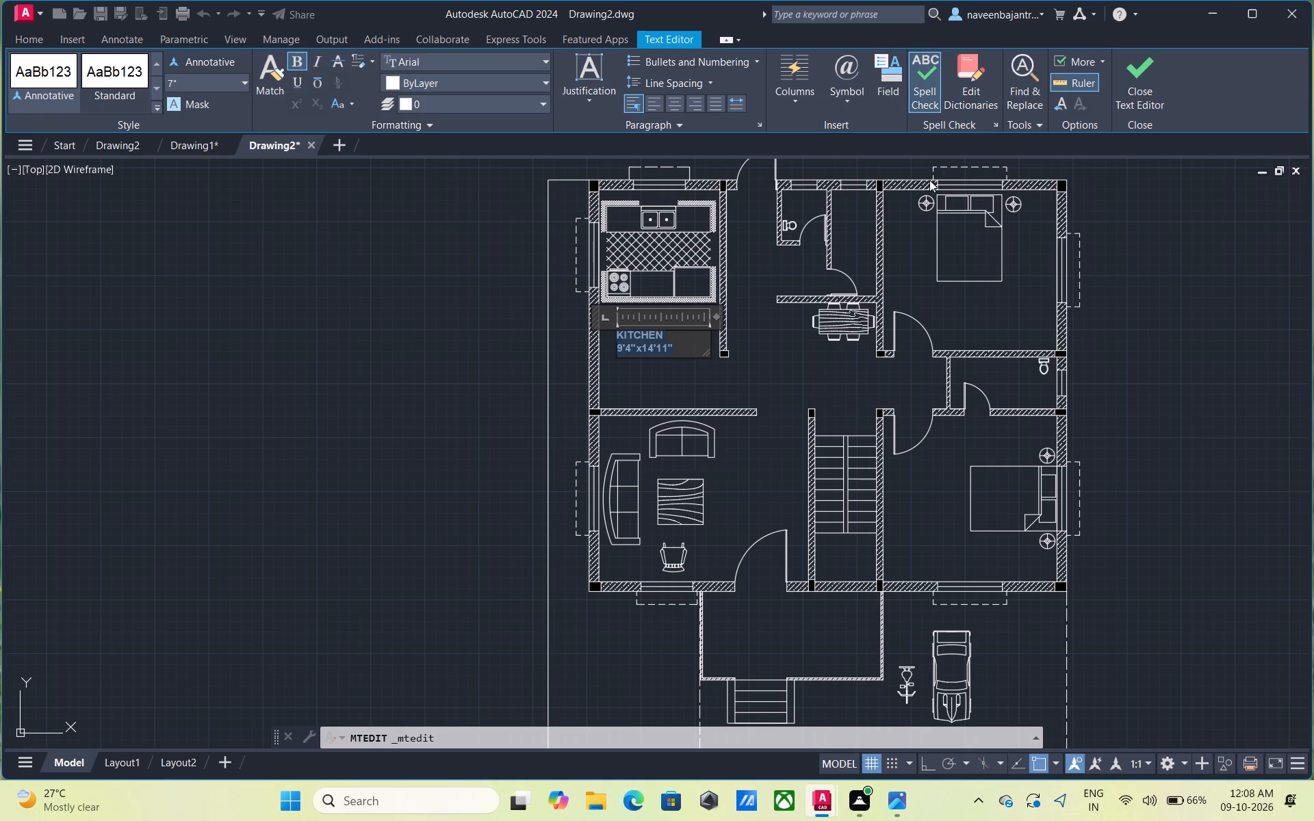
click(1130, 77)
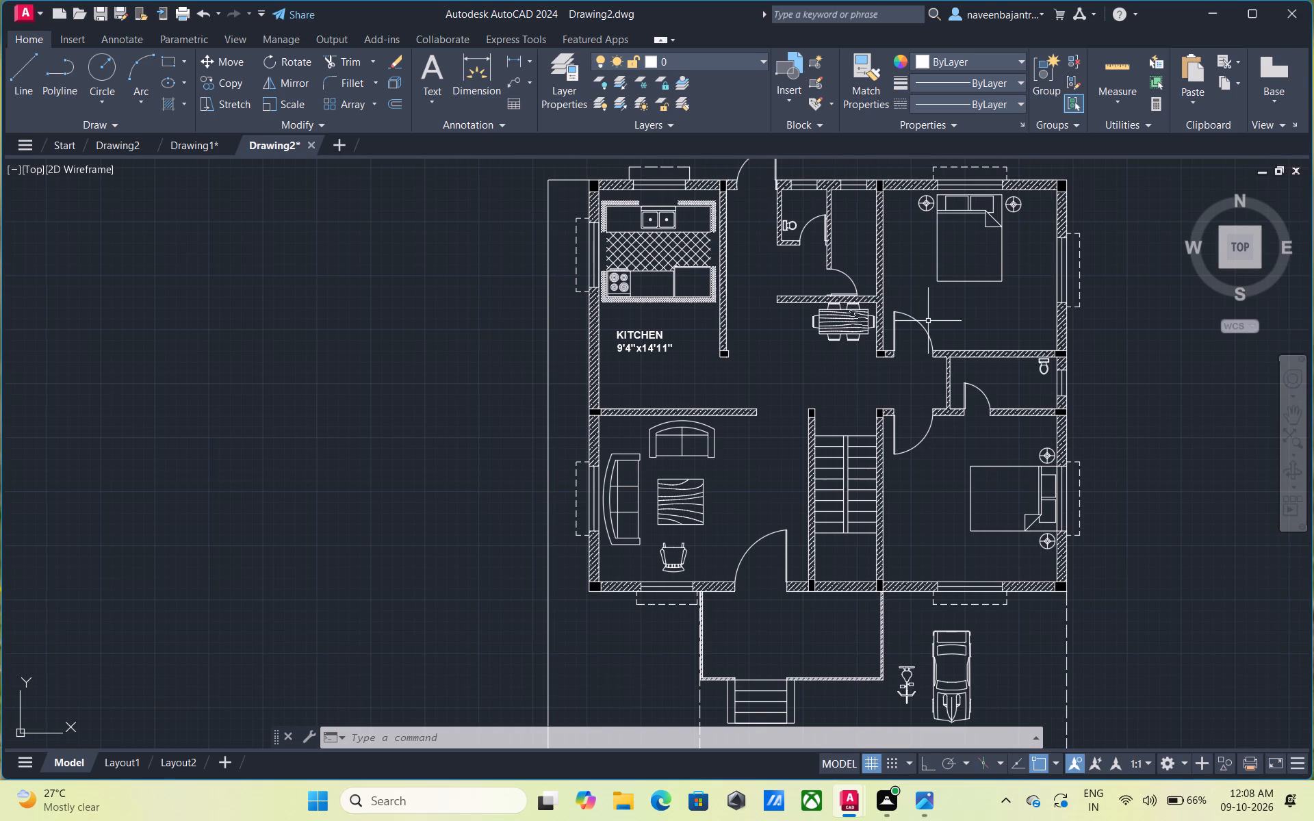
Add multiline text 7" high reading TOILET above the WC in the small toilet room beside the rear entrance.
middle_drag(859, 233, 873, 265)
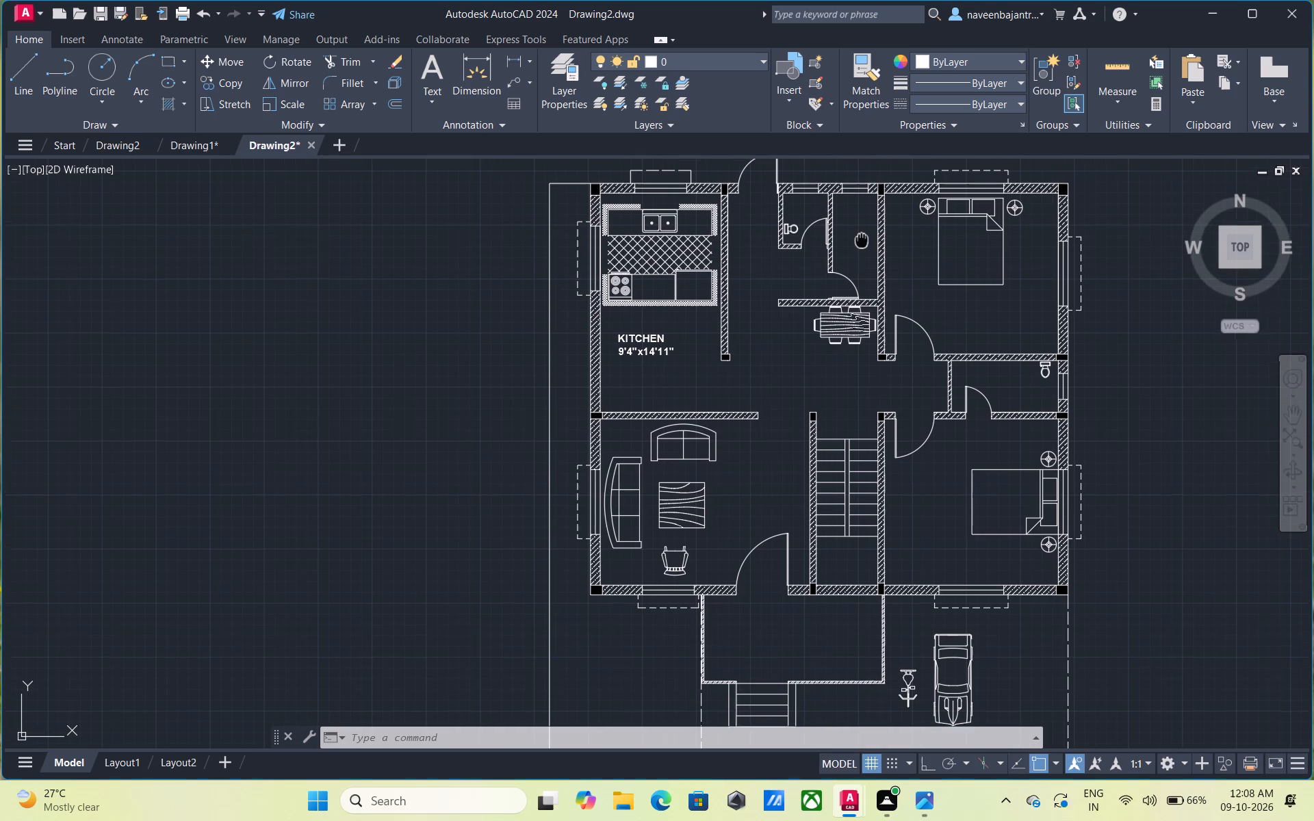
middle_drag(873, 265, 892, 324)
scroll(826, 300, up, 2)
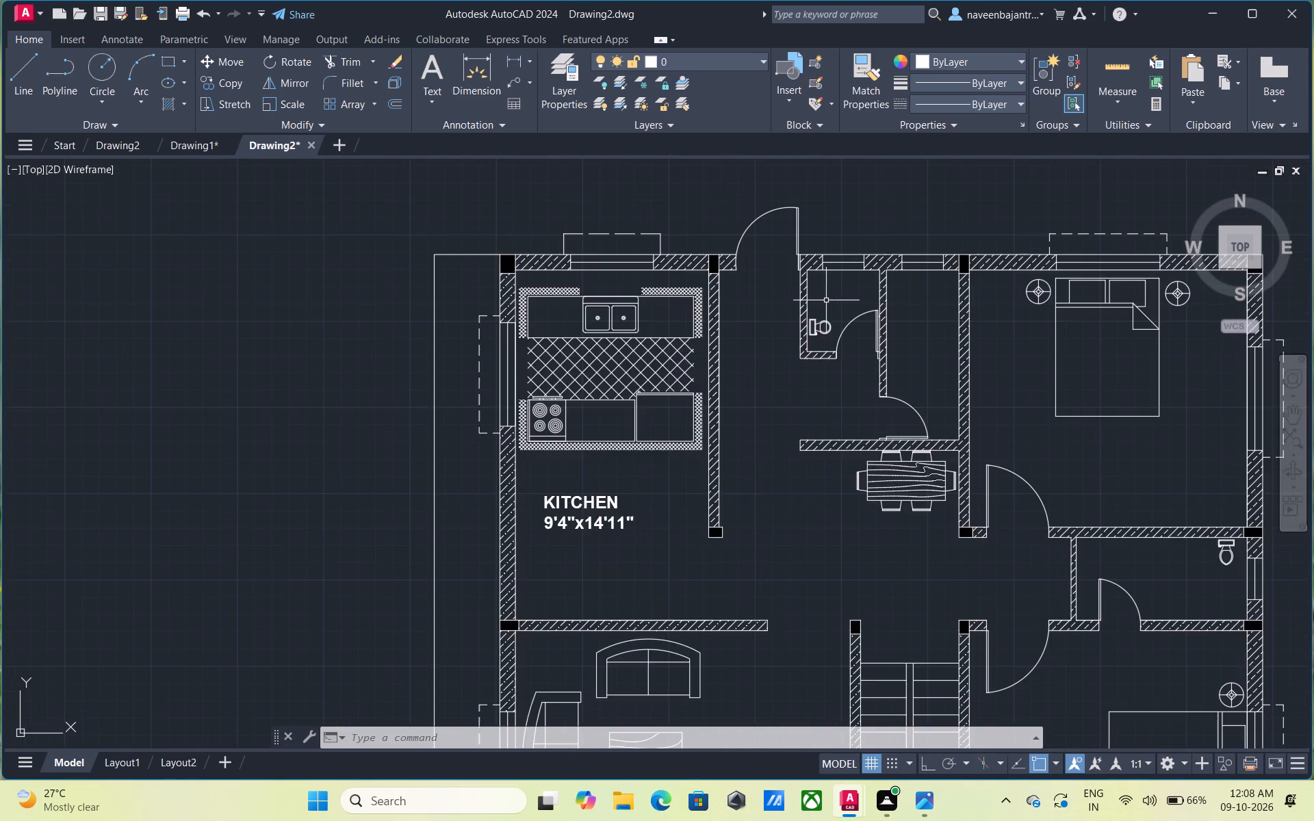
scroll(826, 300, up, 1)
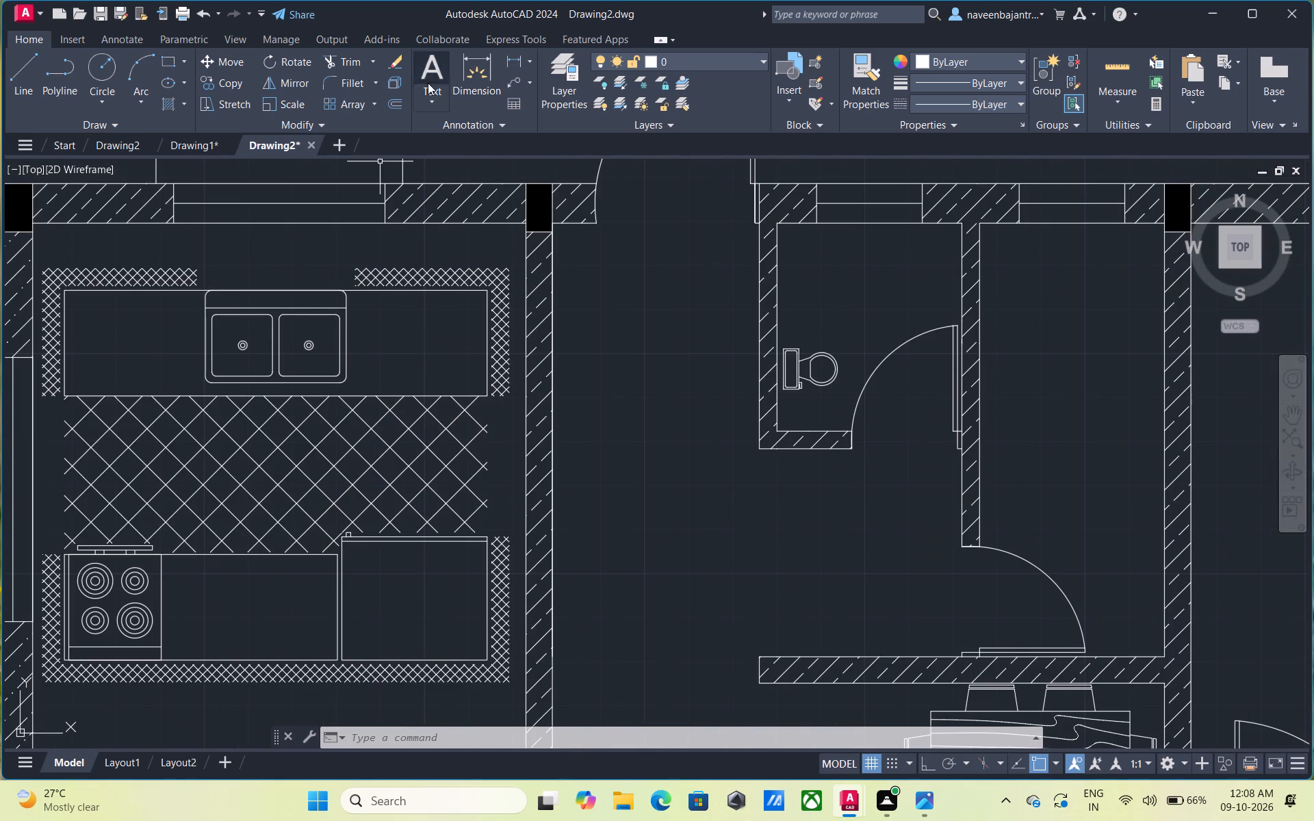
click(422, 72)
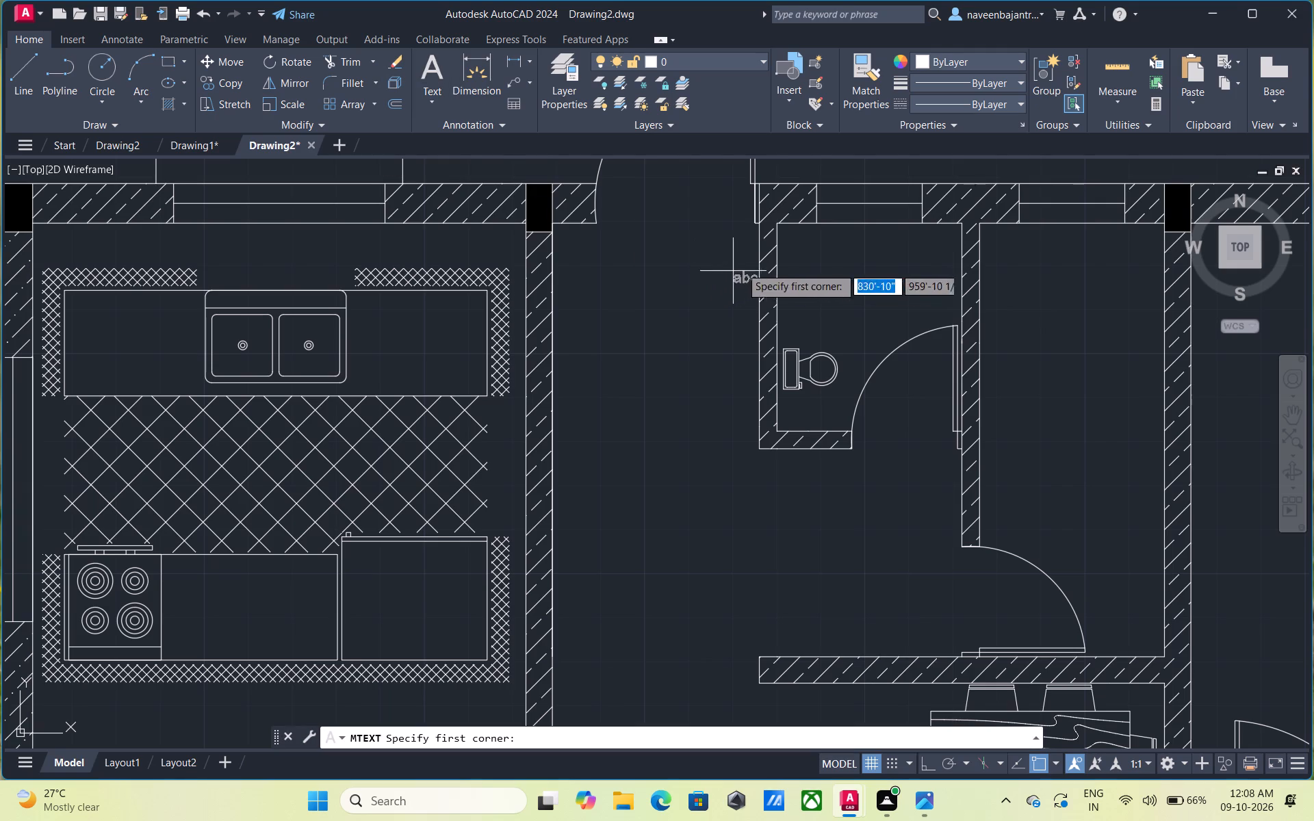
click(792, 241)
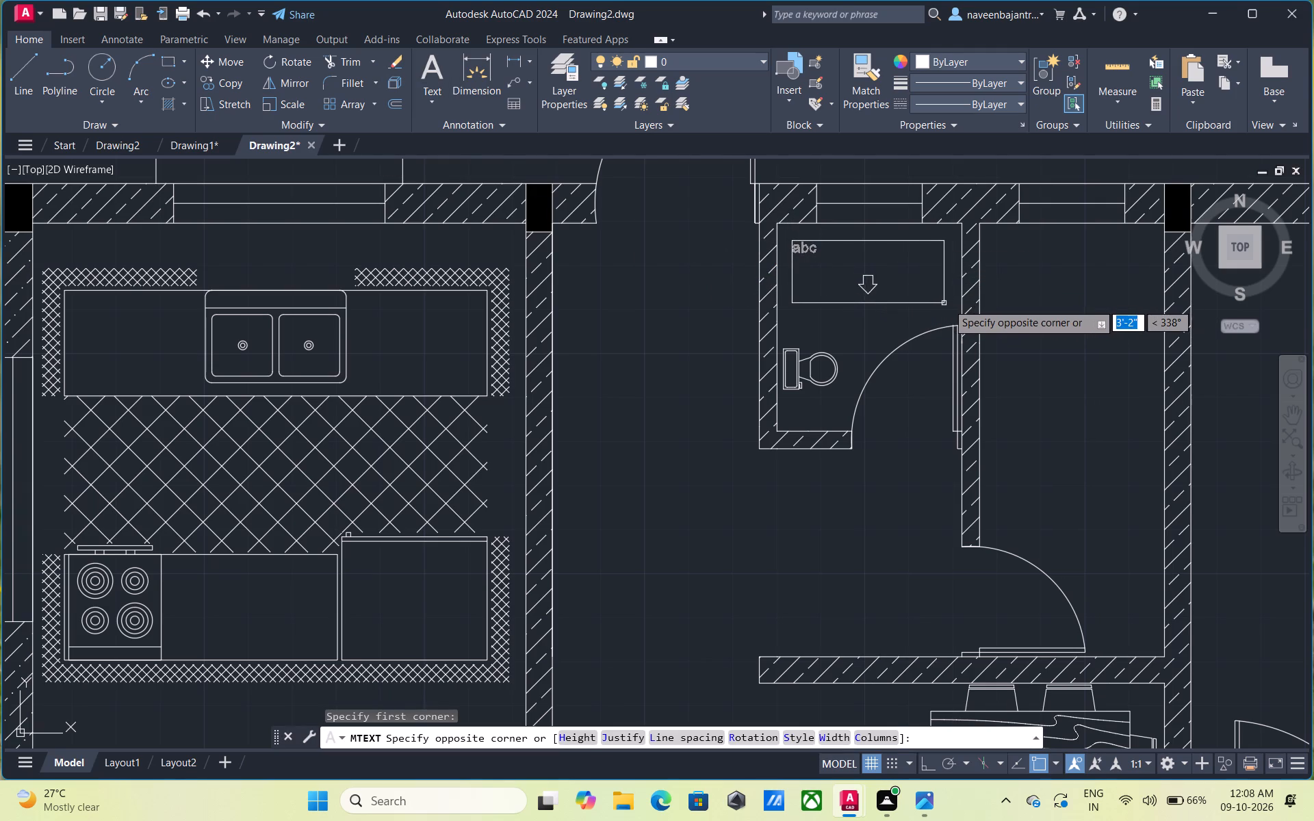
click(951, 302)
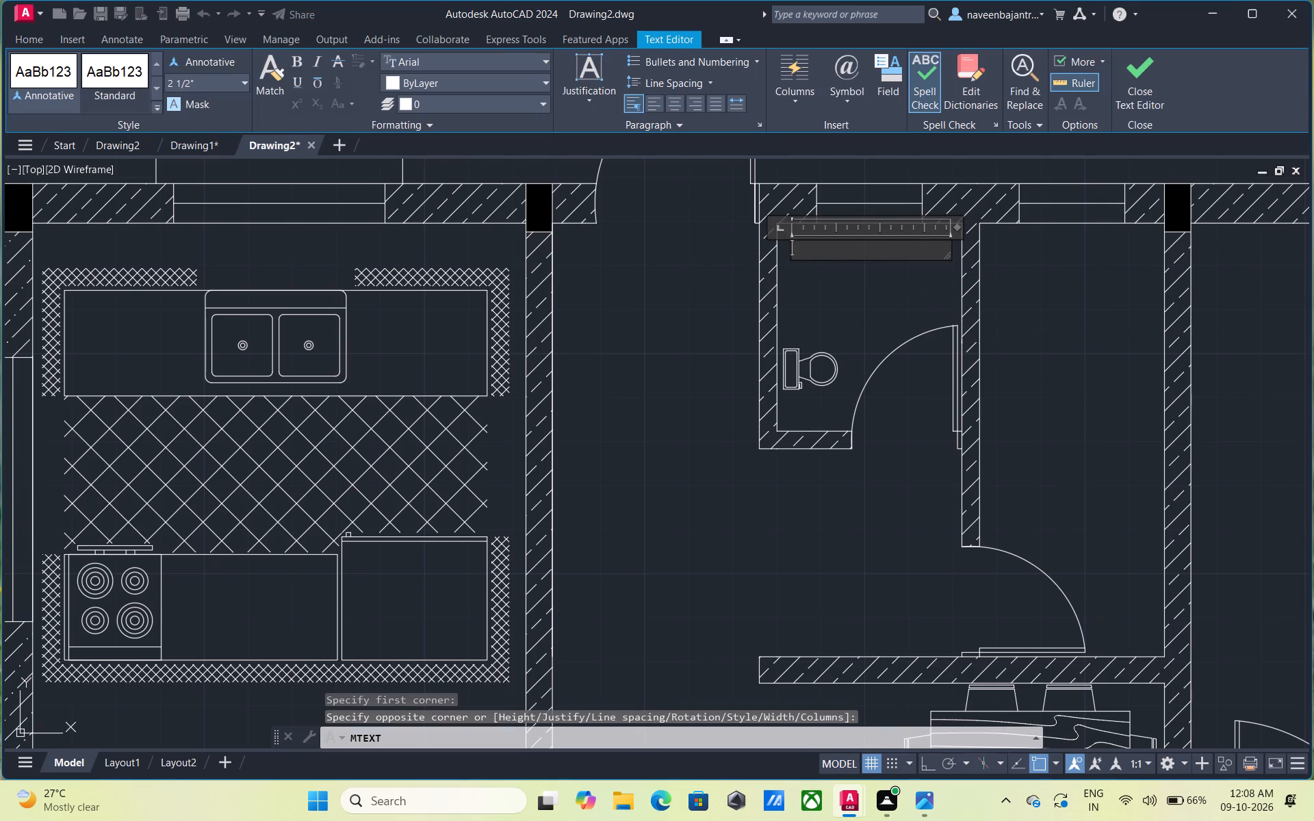
drag(190, 81, 165, 83)
key(BackSpace)
key(7)
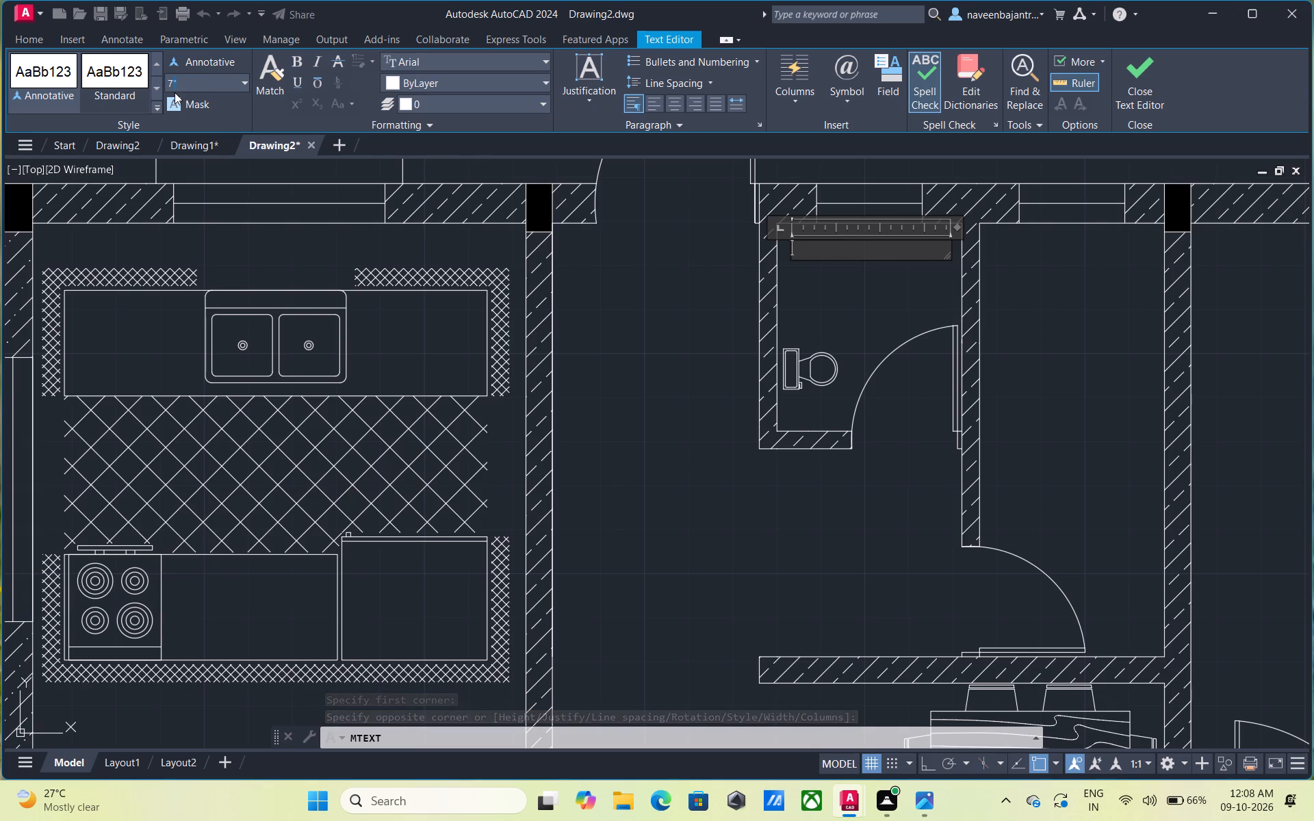
key(shift+quotedbl)
key(Return)
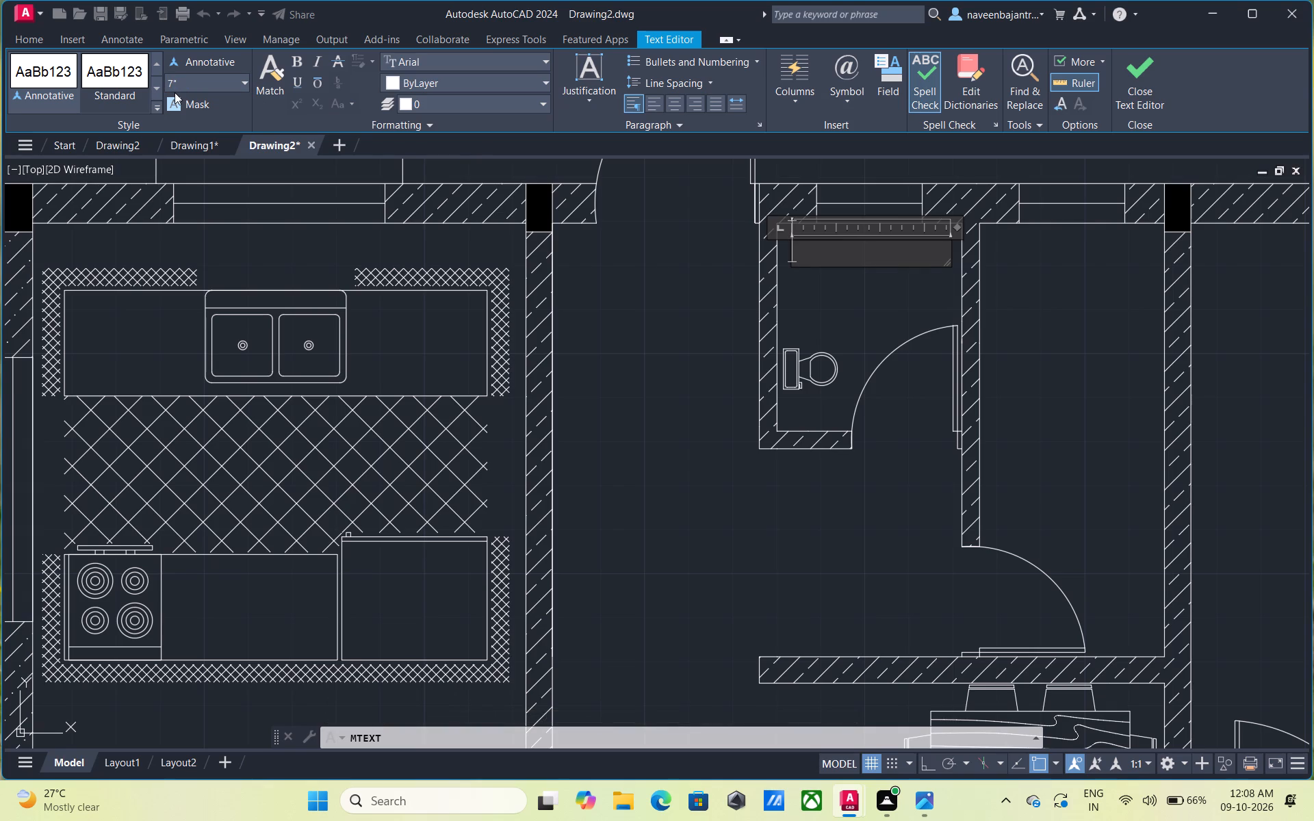
text(TOILET)
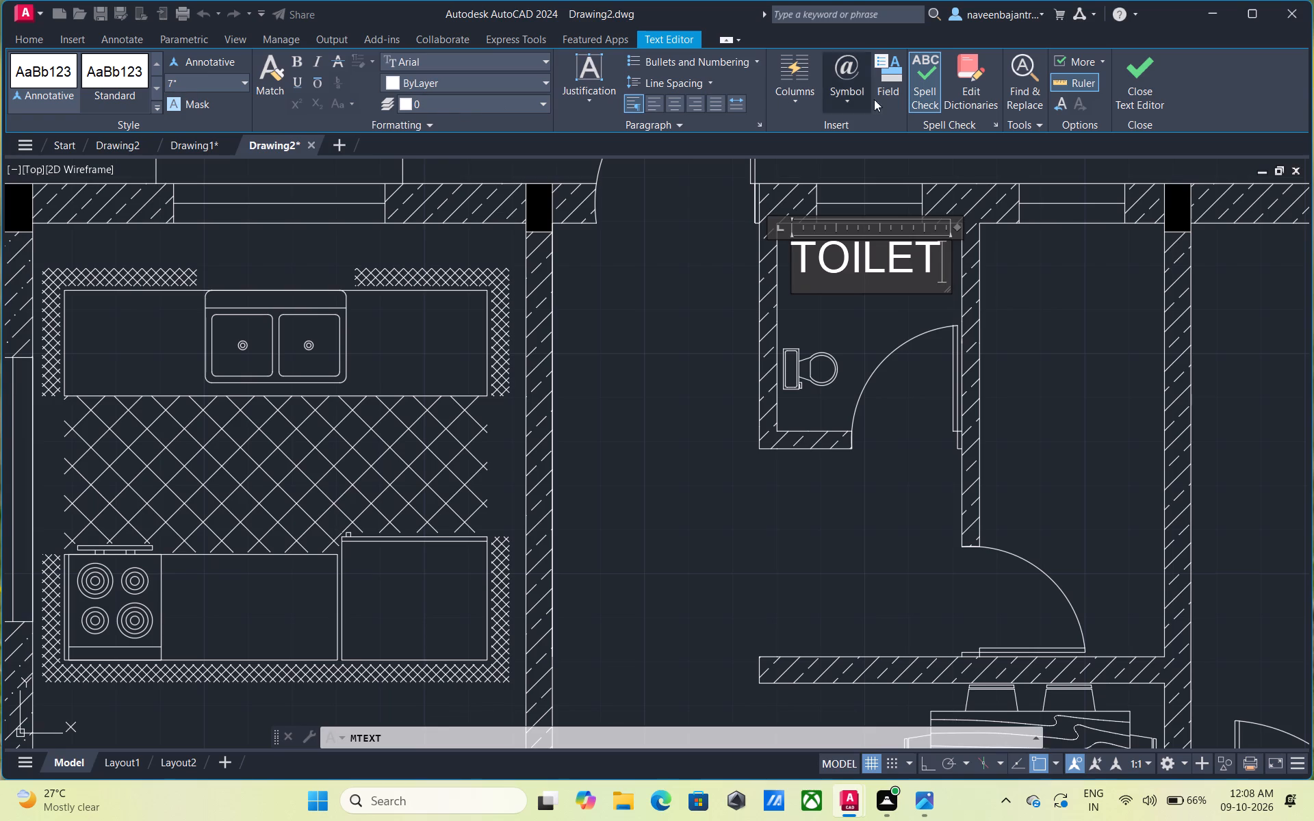
click(1131, 81)
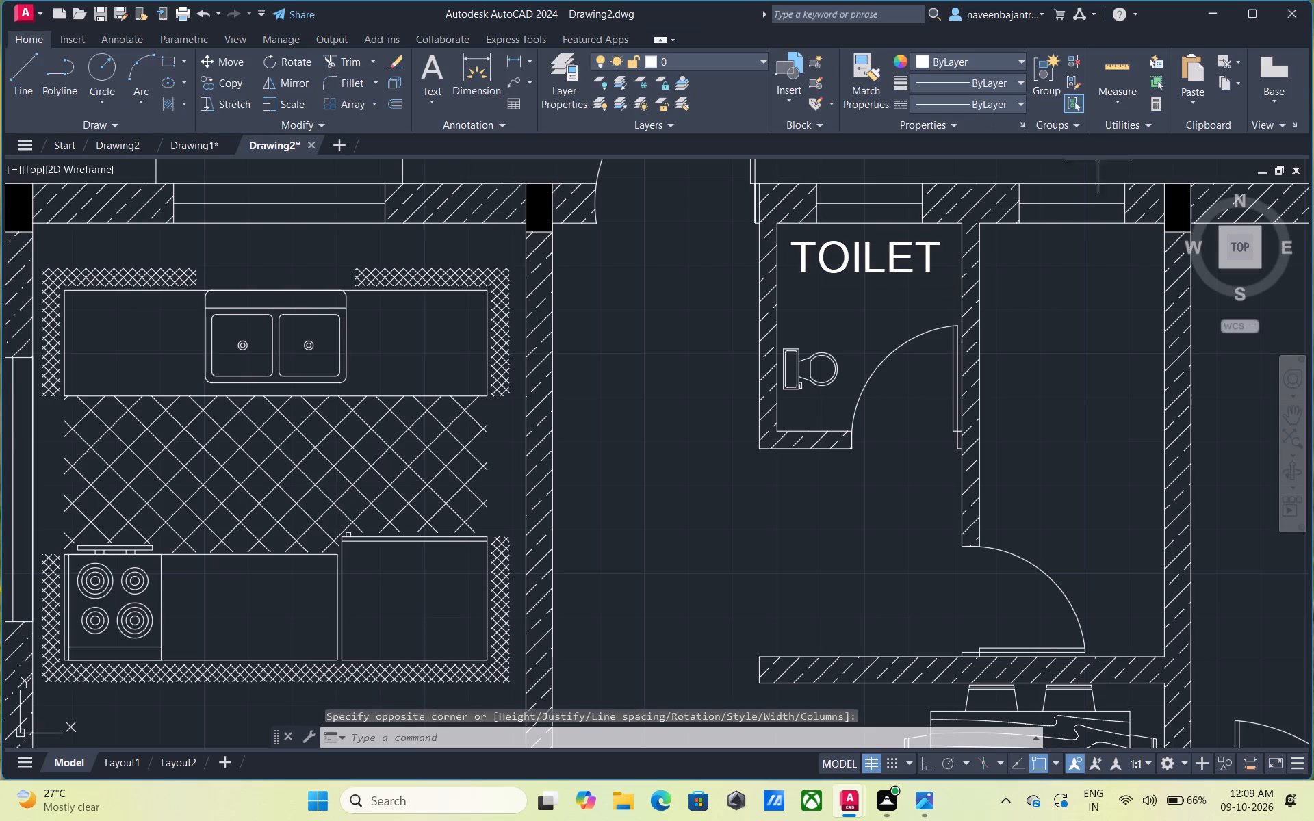
Add bold multiline text 7" high reading BATH in the narrow room between the toilet and the upper bedroom.
middle_drag(1068, 288, 847, 265)
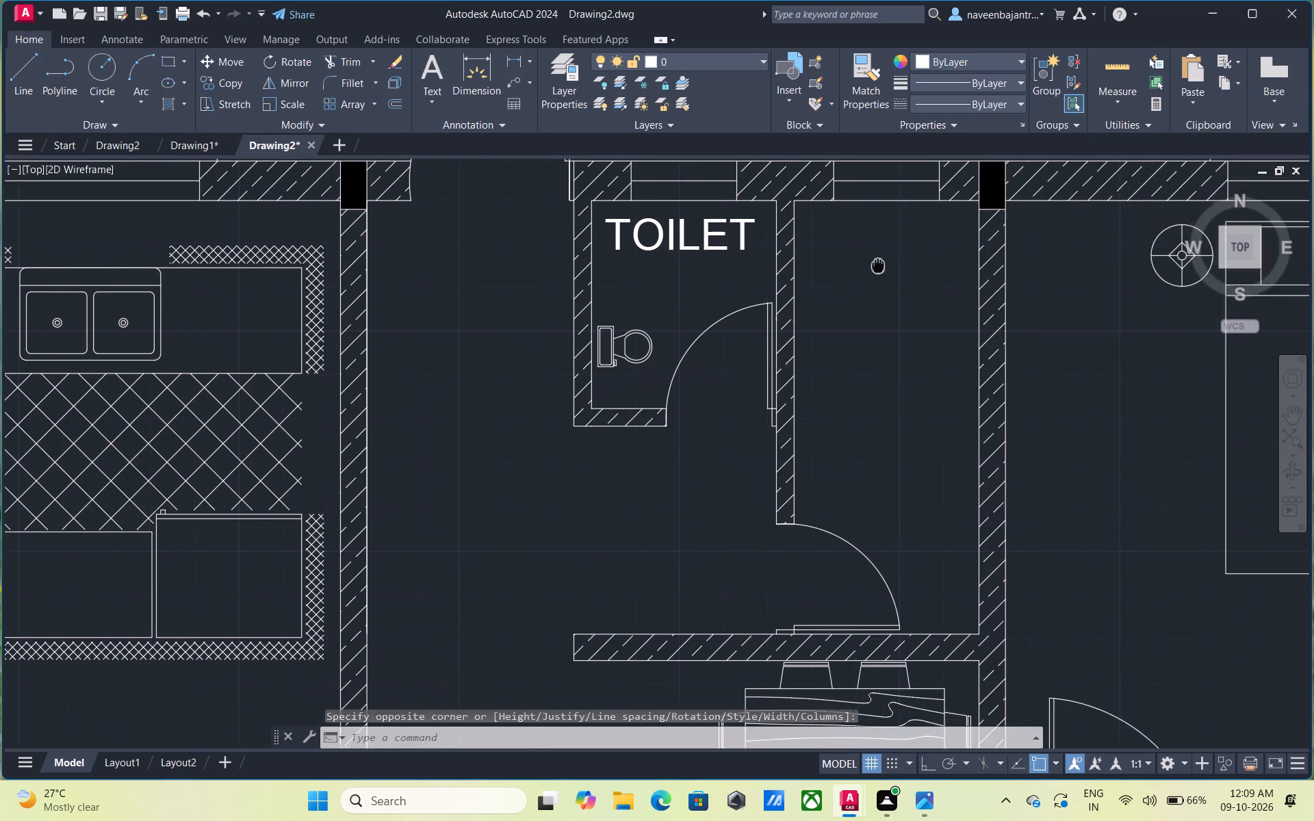
middle_drag(847, 265, 701, 277)
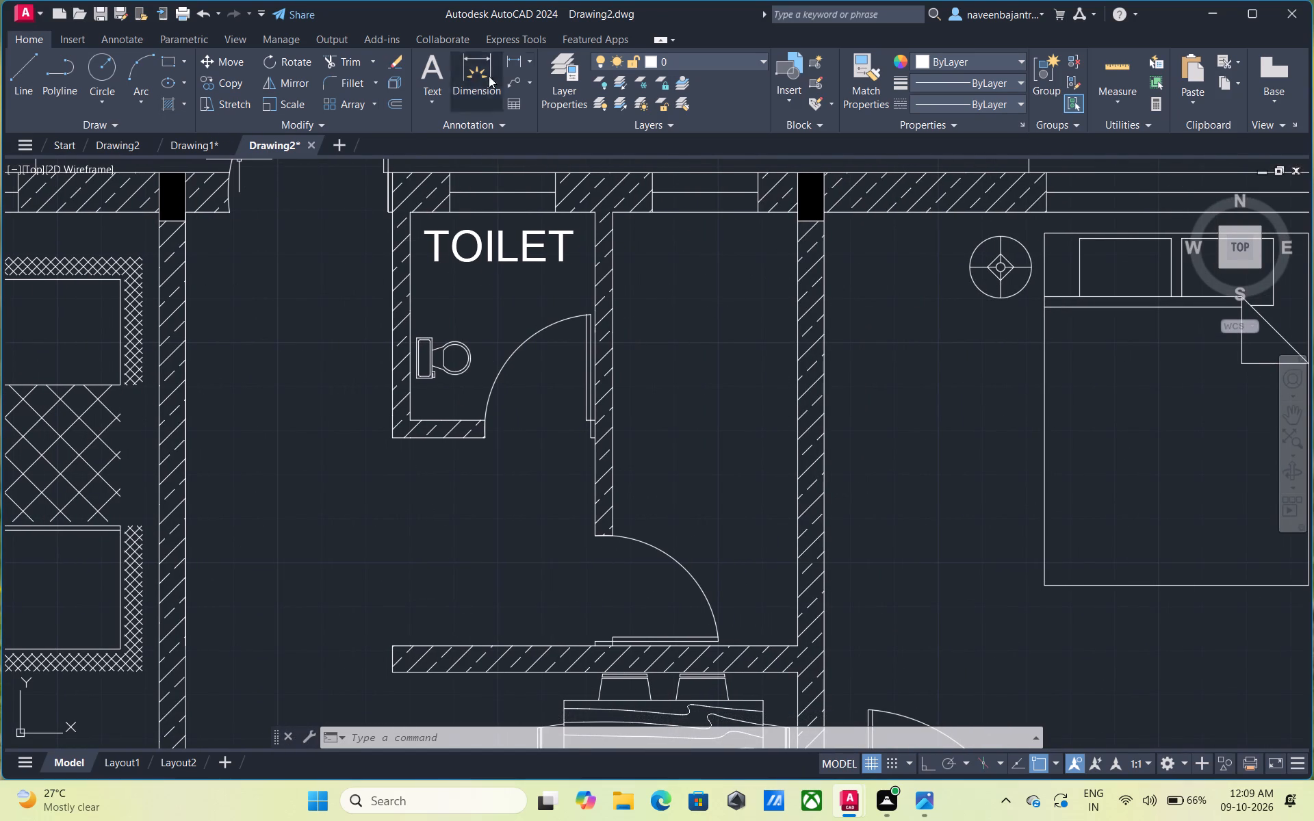
click(436, 69)
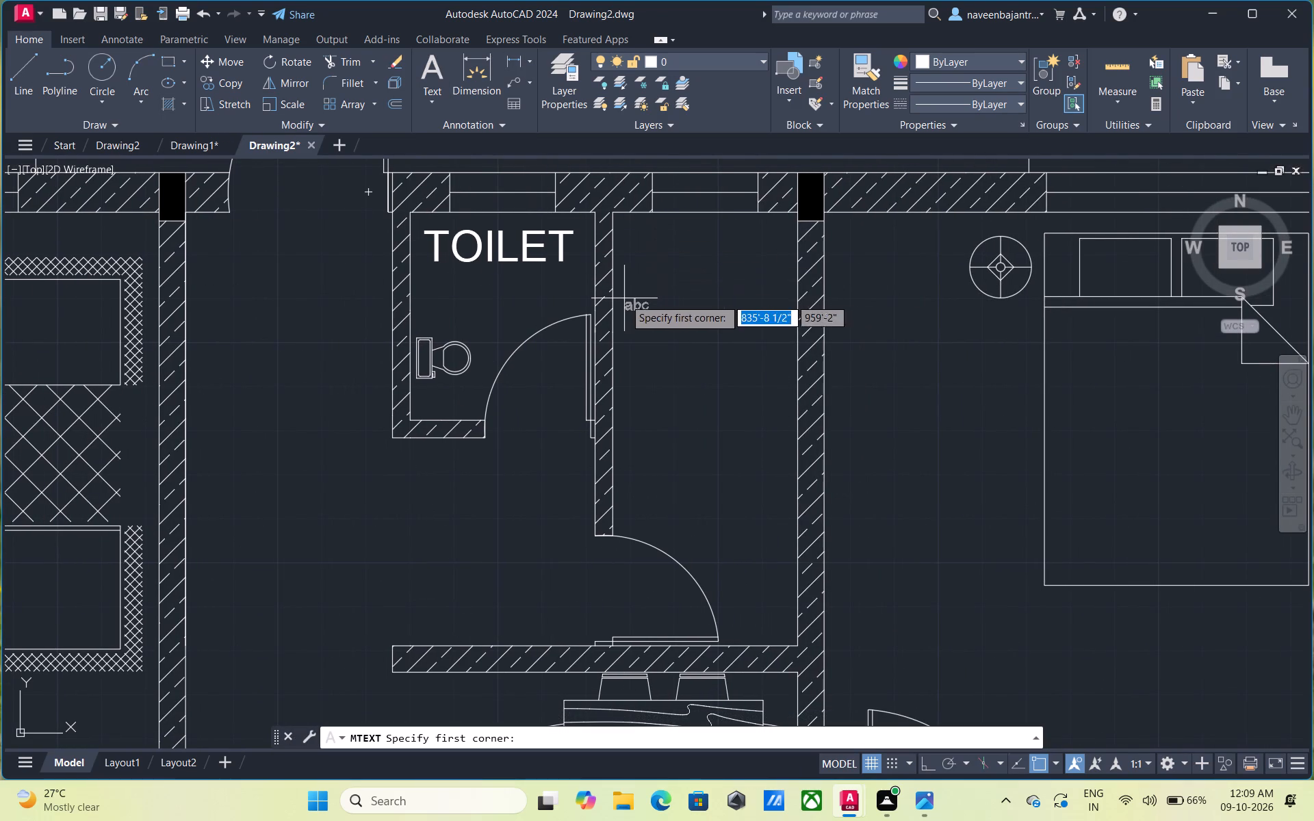
click(626, 297)
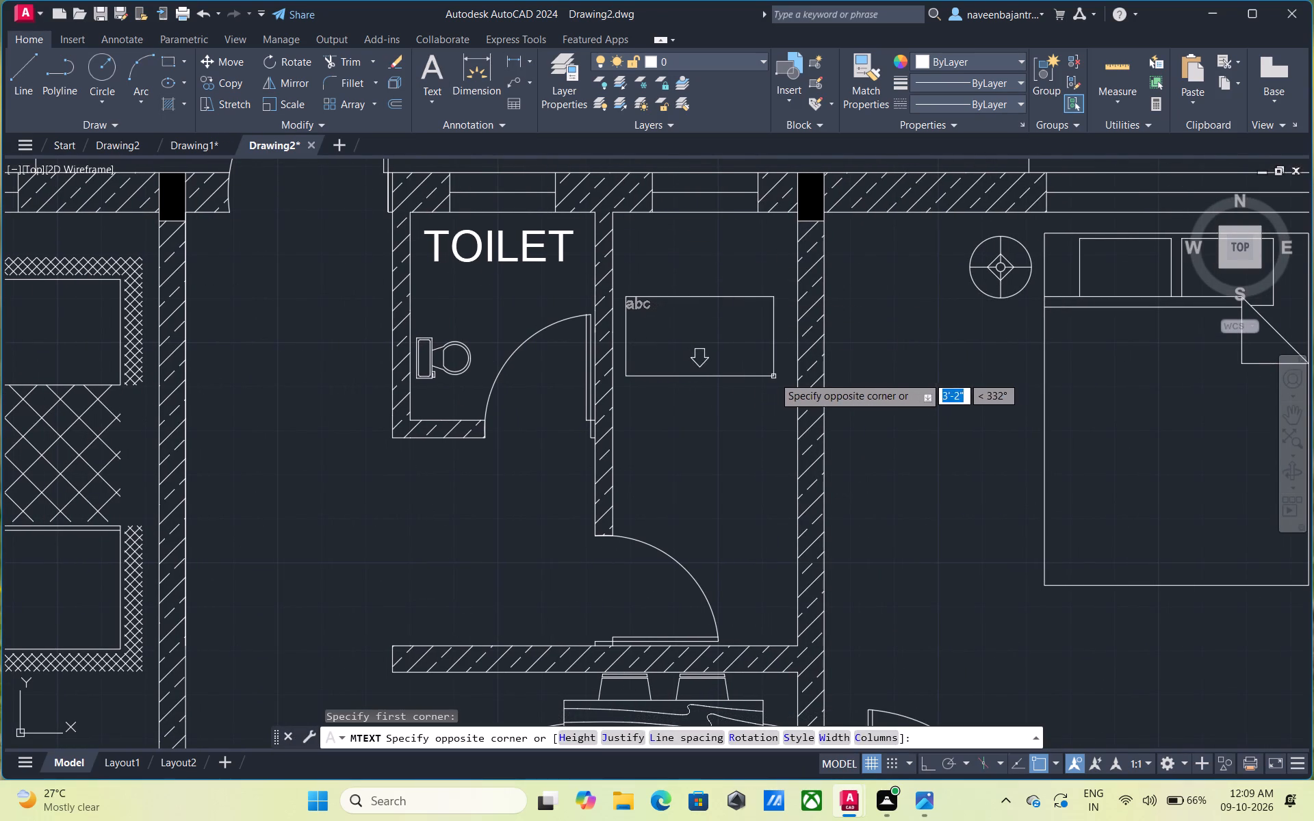
click(786, 369)
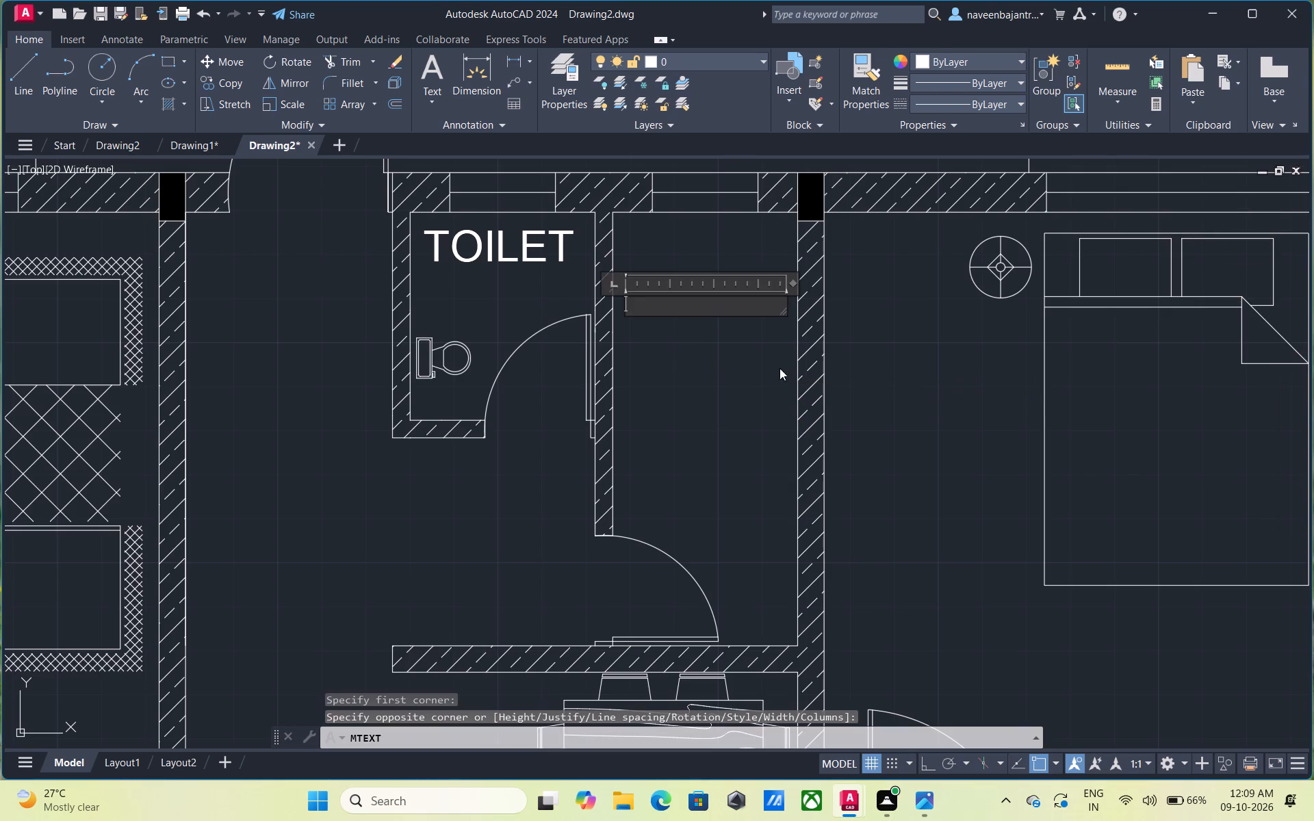
drag(196, 81, 170, 81)
key(BackSpace)
text(7")
key(Return)
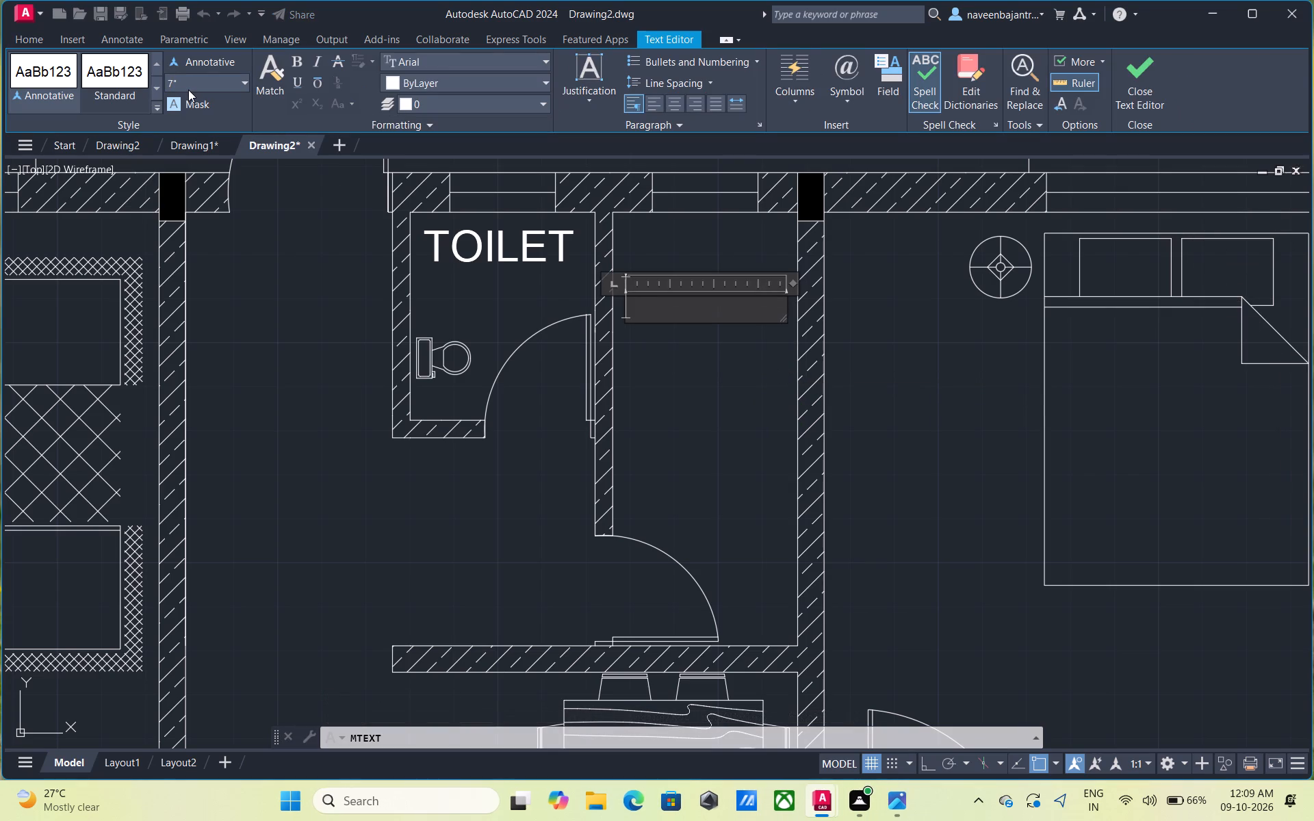
text(BATH)
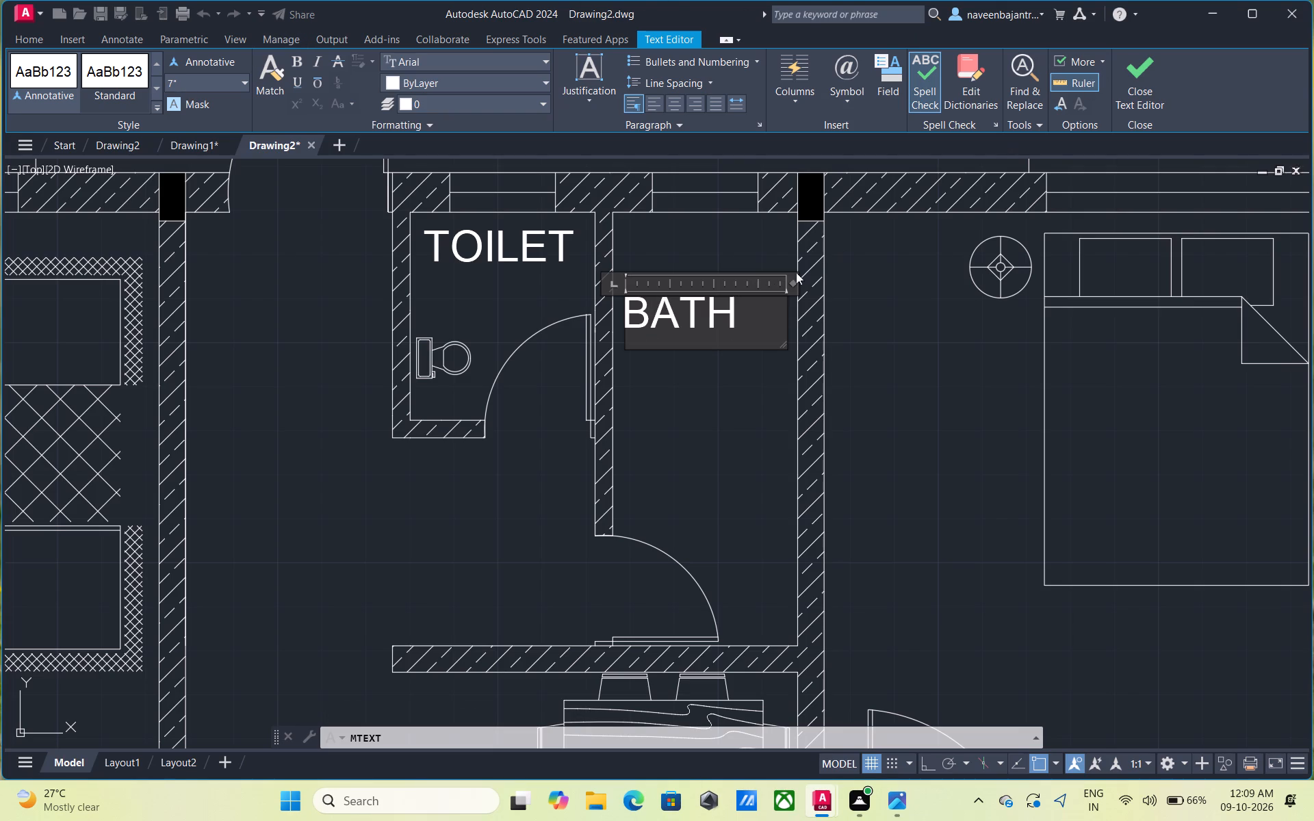
drag(745, 310, 639, 309)
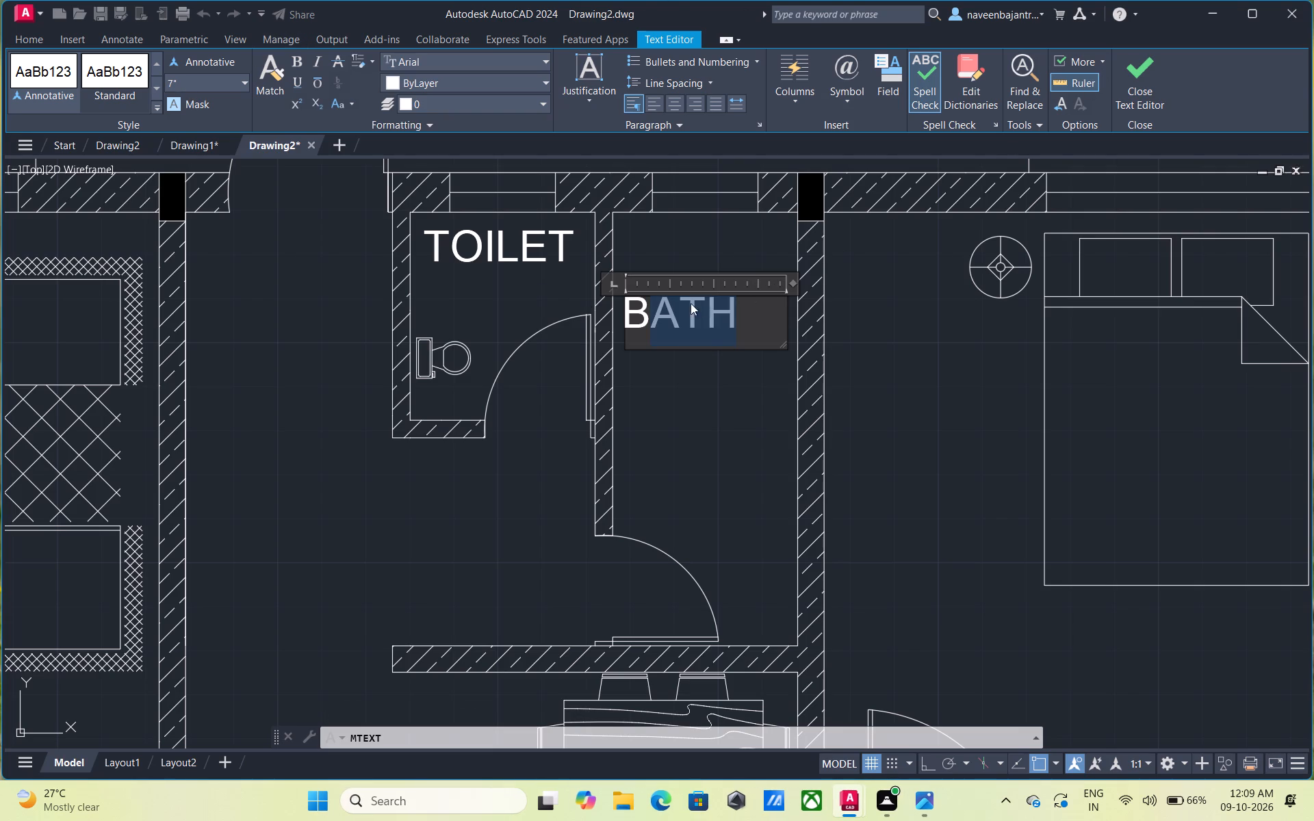
drag(744, 305, 604, 307)
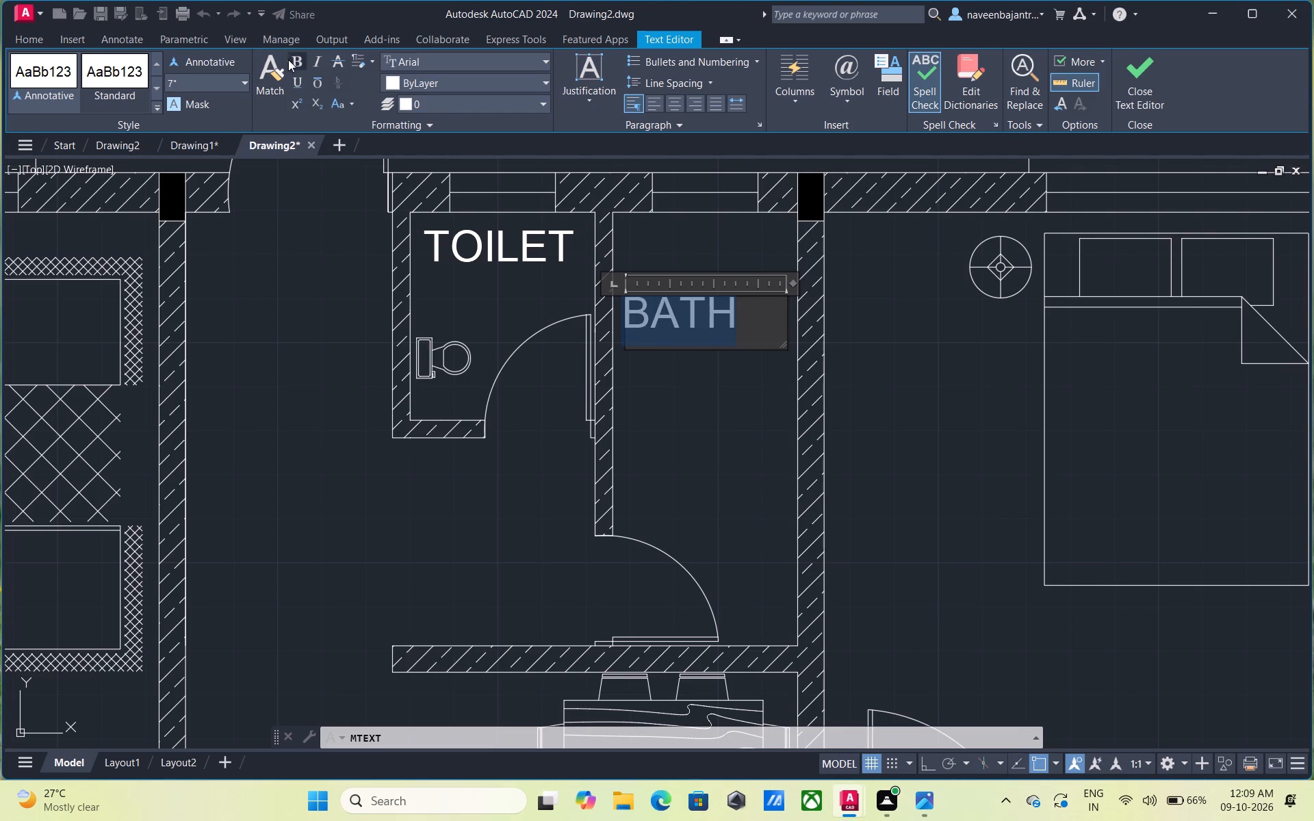
click(294, 55)
click(1131, 83)
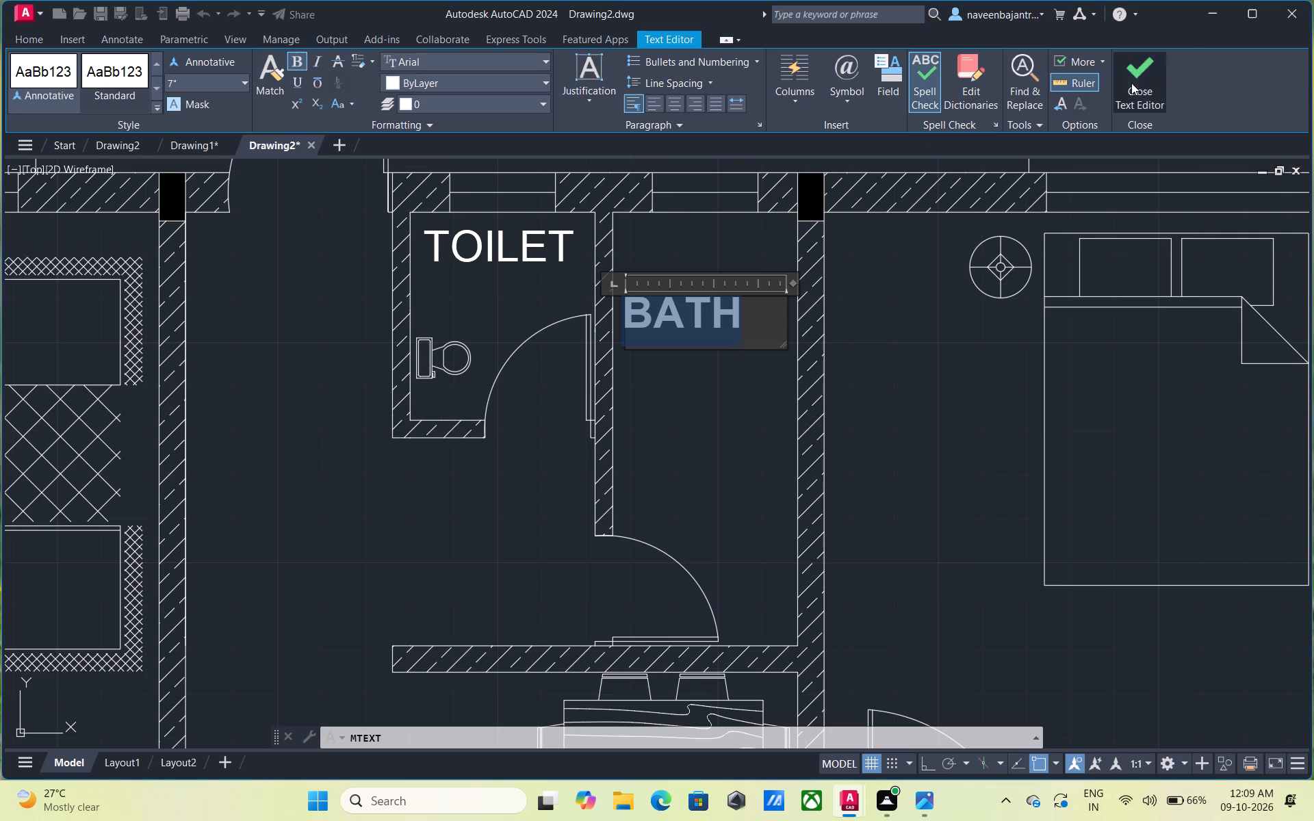
Make the TOILET label bold.
double_click(559, 248)
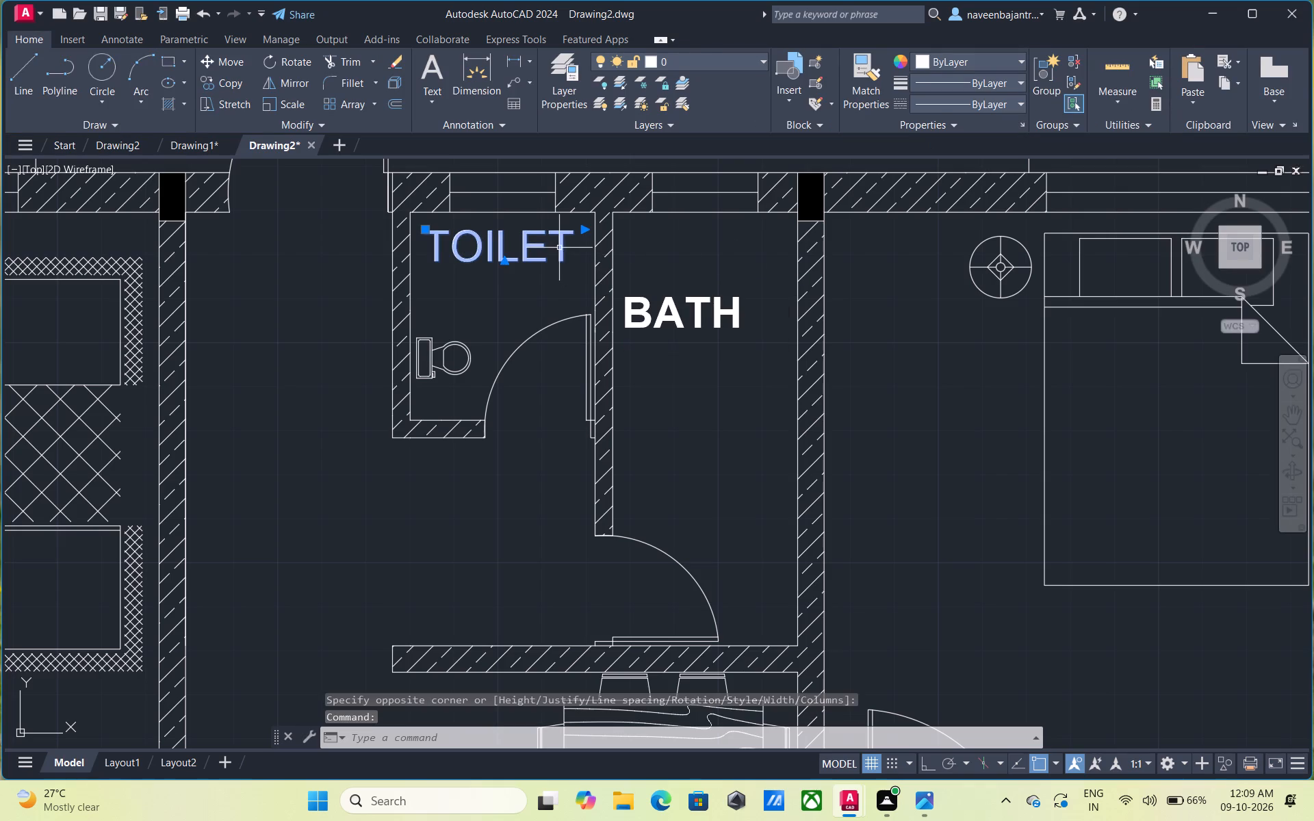
drag(574, 240, 432, 244)
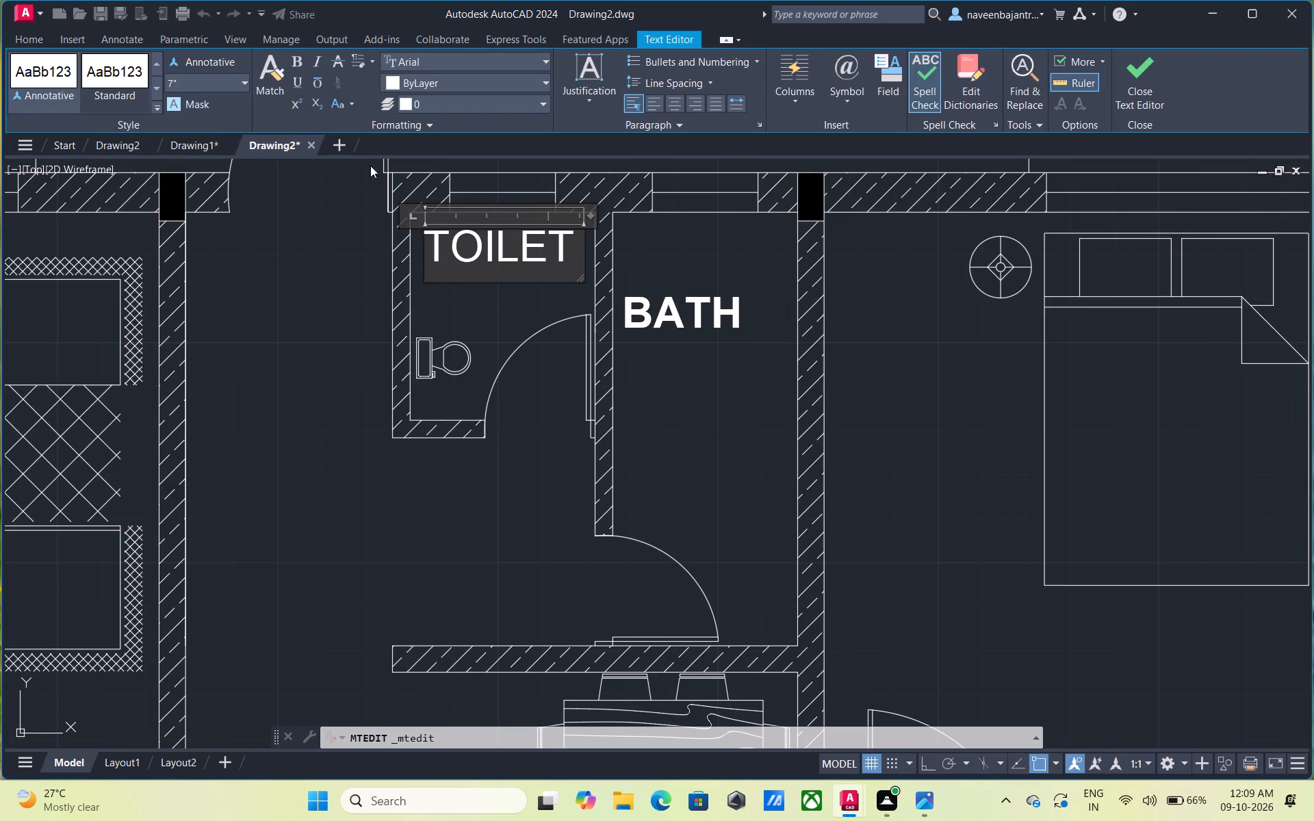
click(303, 65)
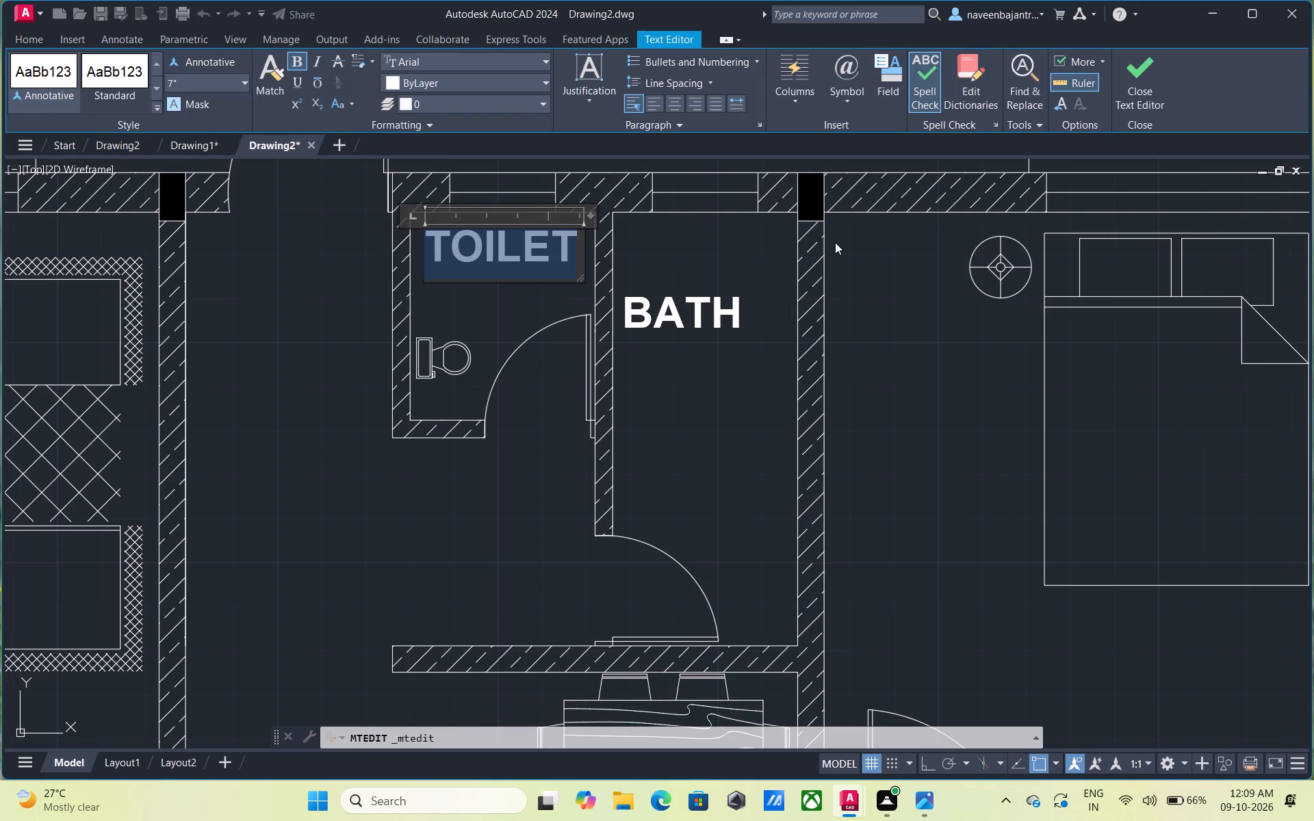
click(1140, 75)
Add bold multiline text 7" high reading DINNING in the open area below the dining table.
scroll(987, 329, down, 3)
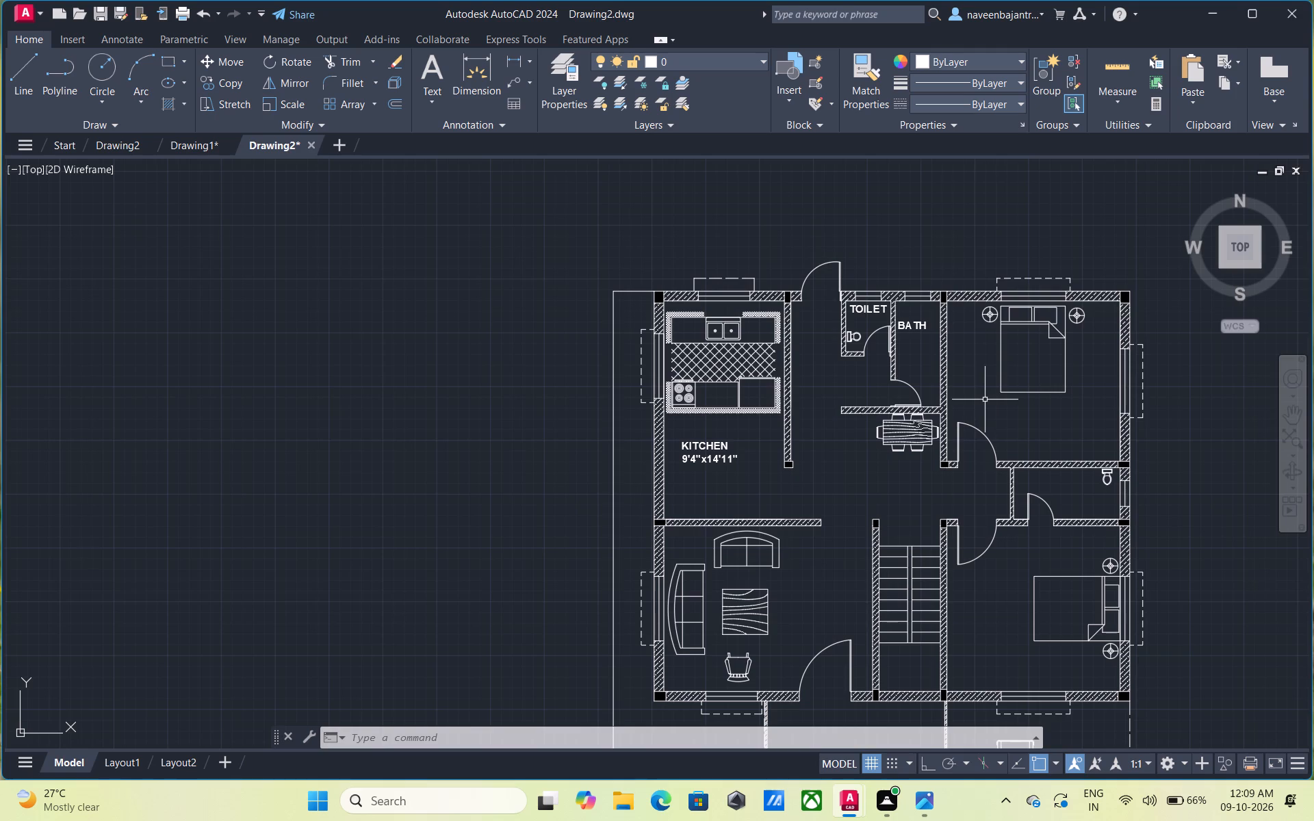
middle_drag(985, 399, 1099, 270)
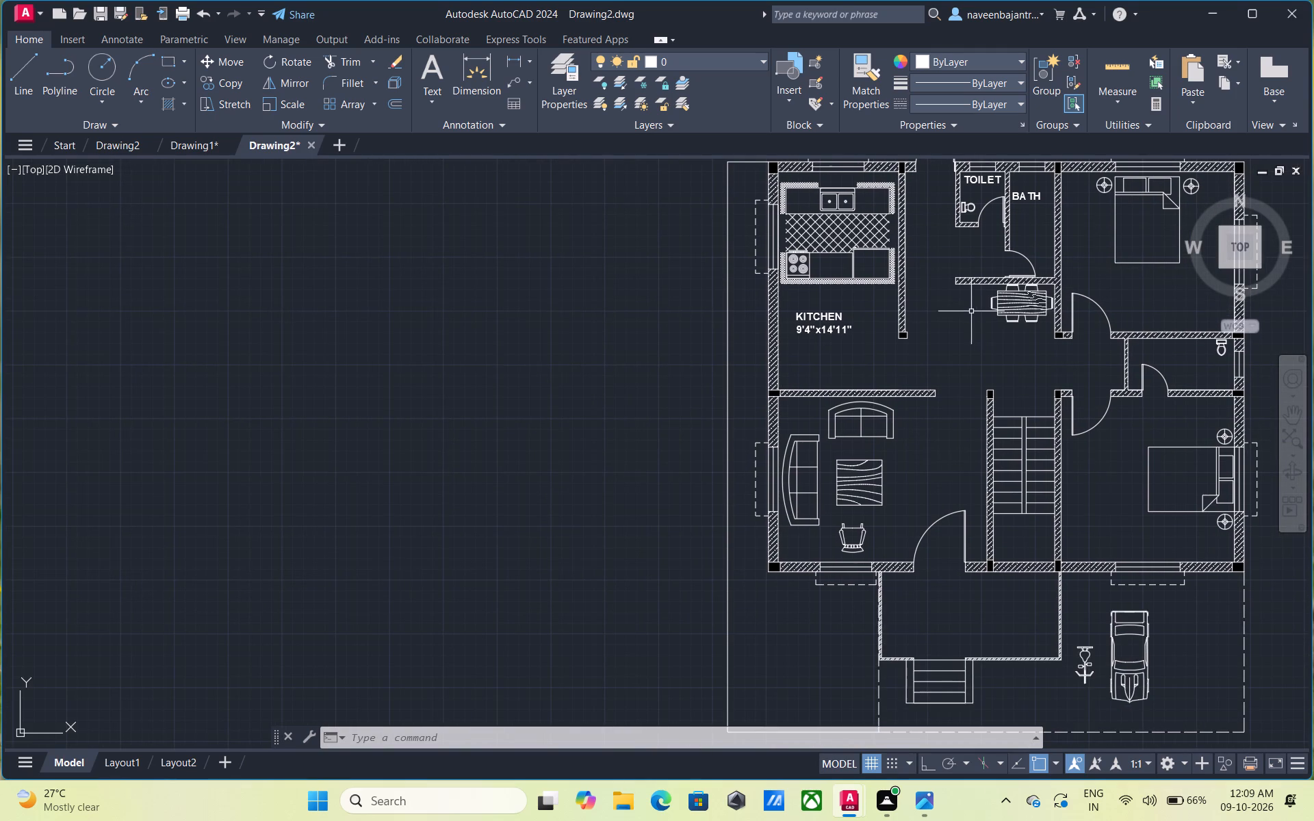
scroll(970, 311, up, 2)
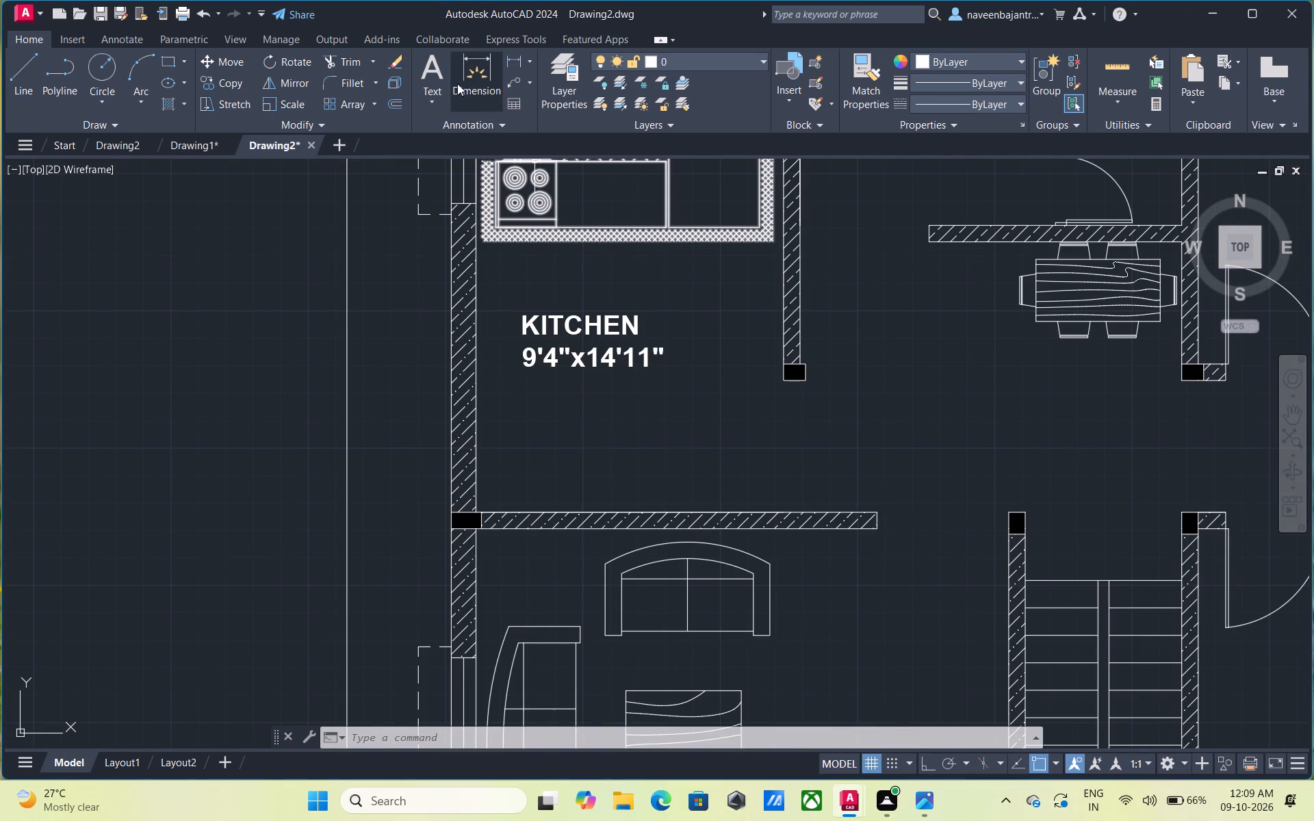
click(441, 79)
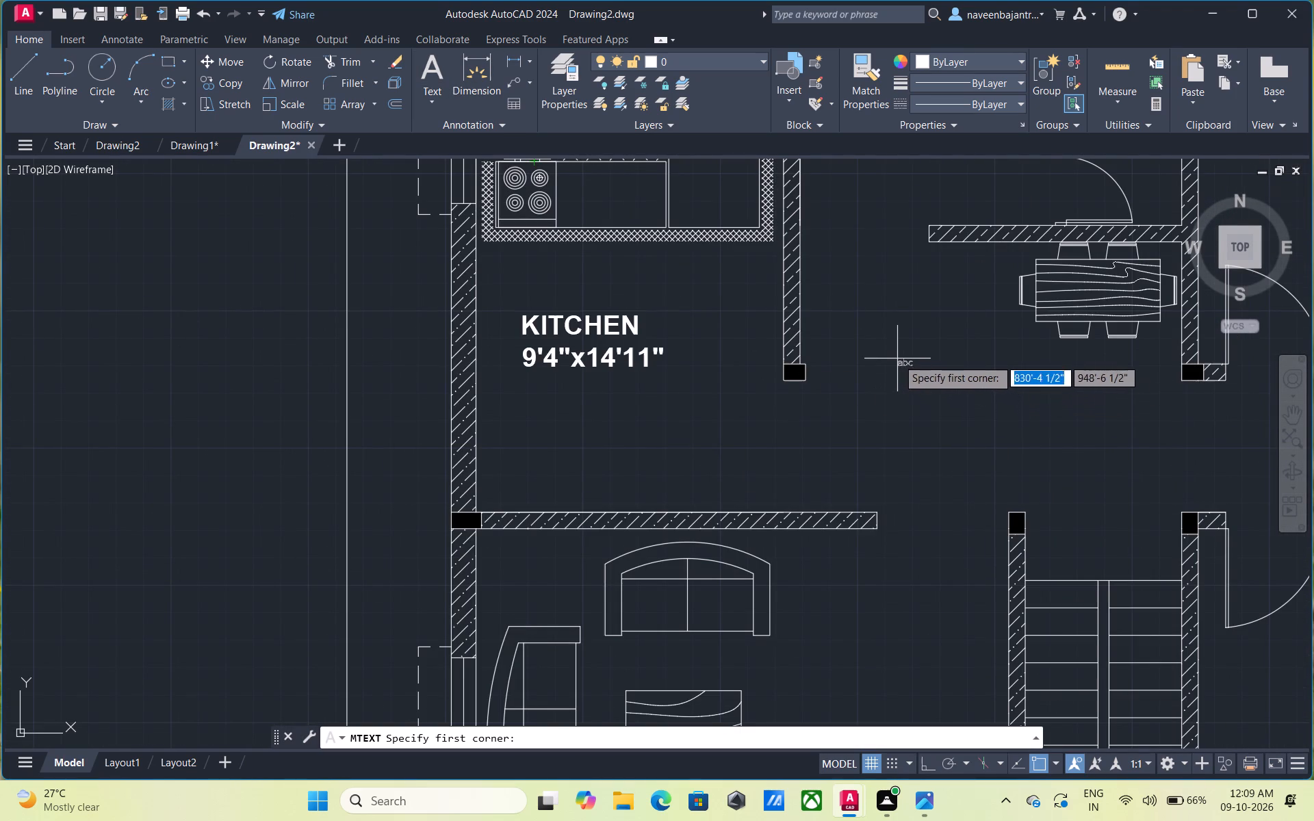
click(944, 365)
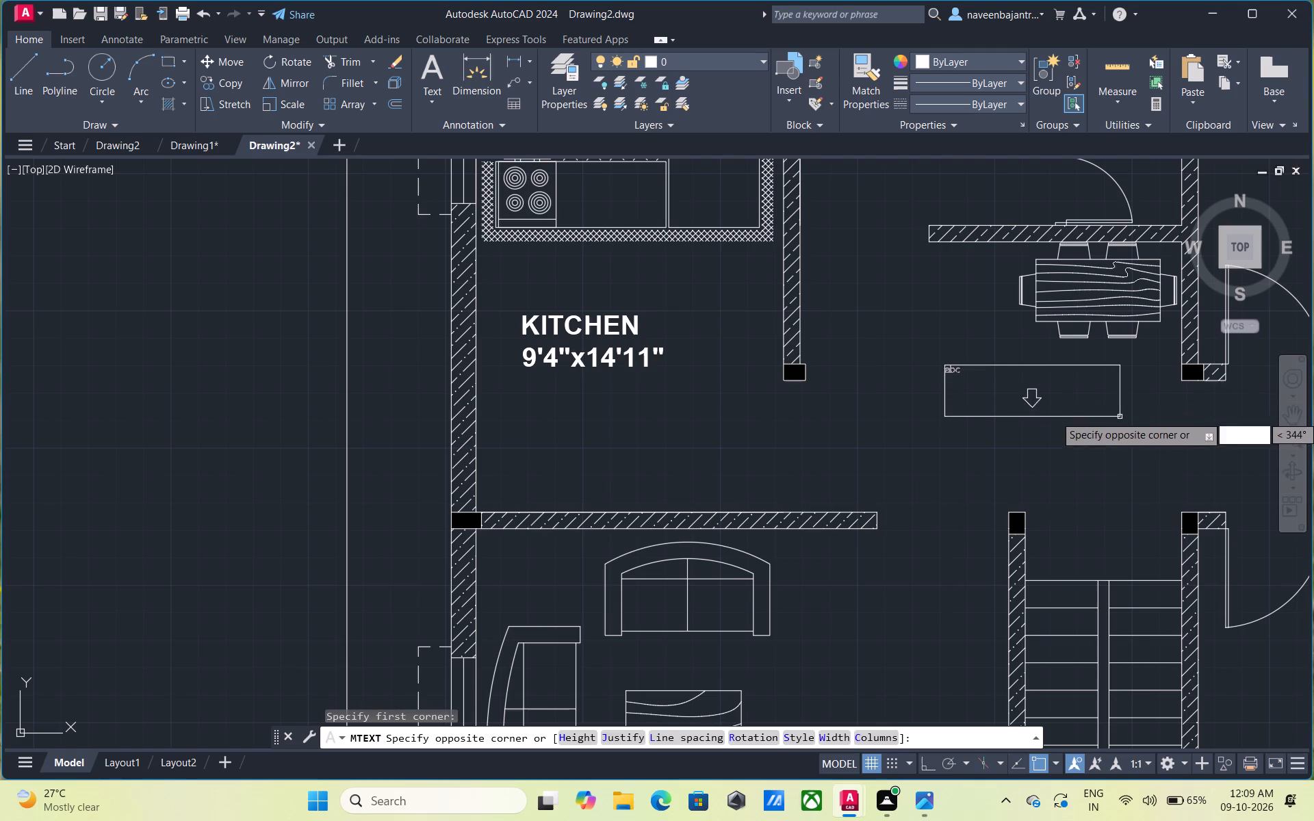
click(1146, 413)
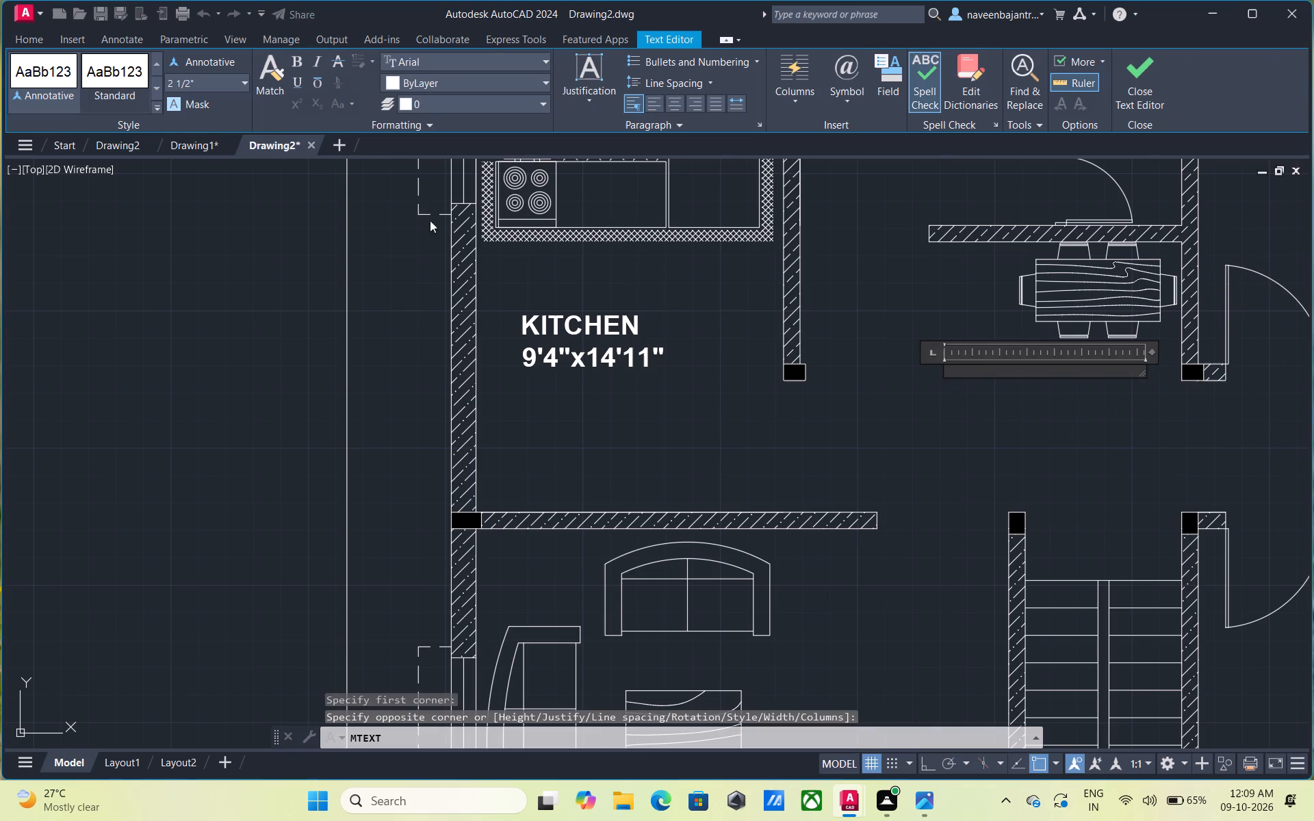
drag(202, 84, 169, 83)
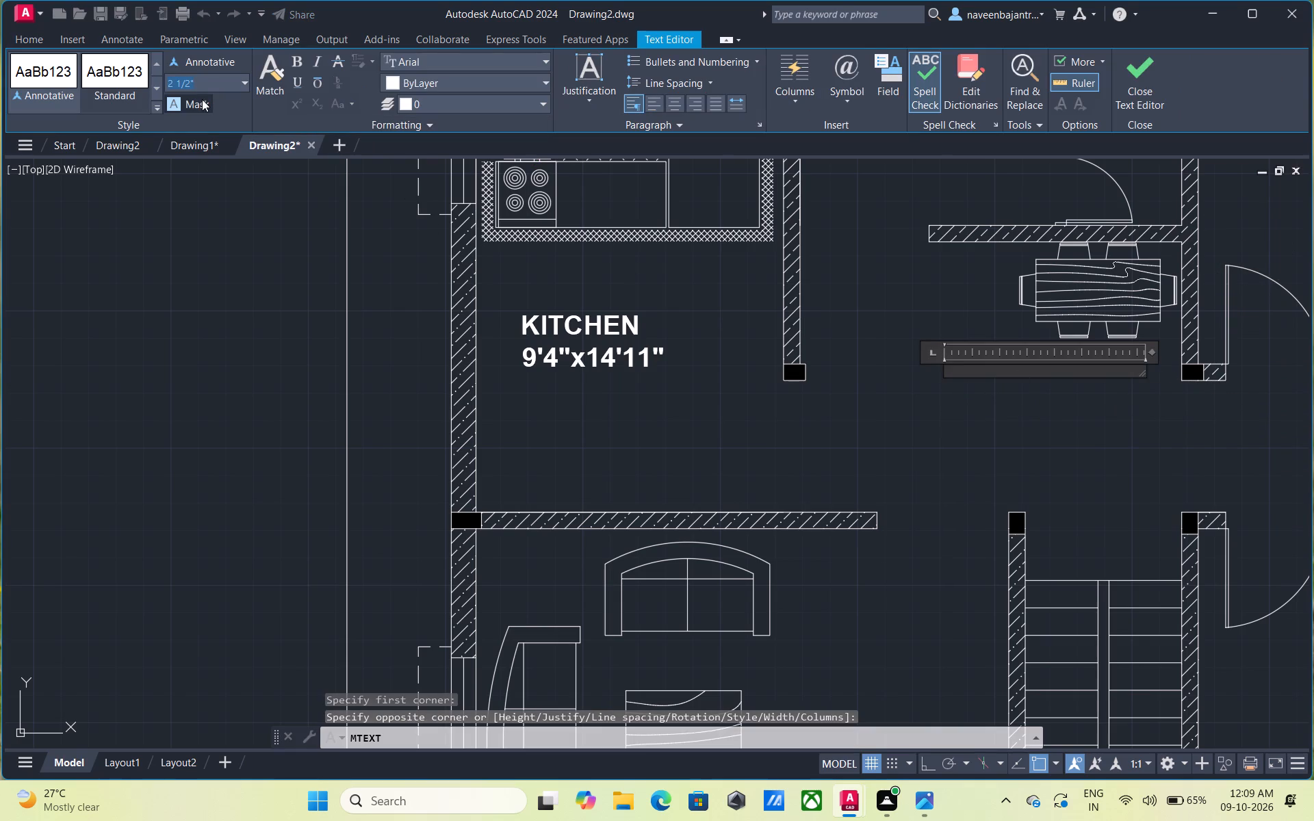
key(BackSpace)
text(7")
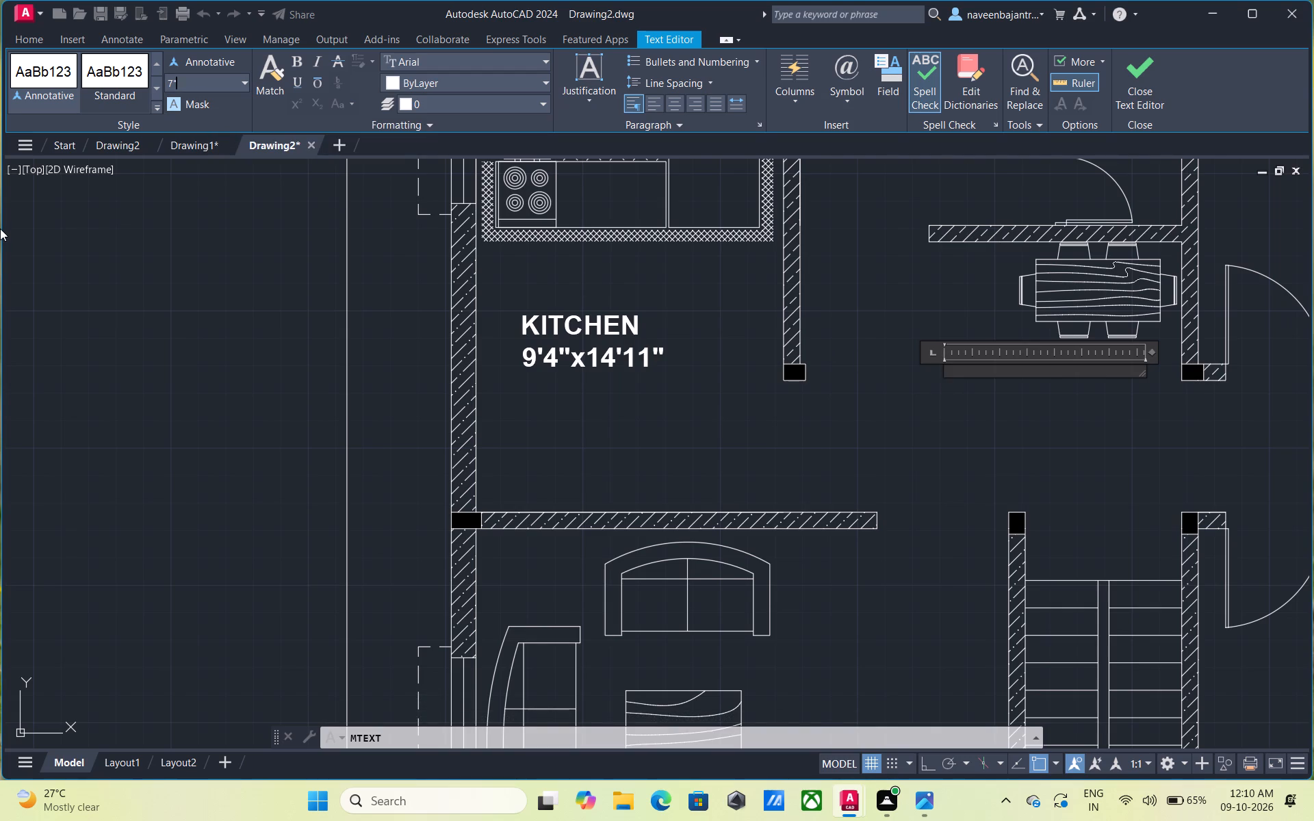
key(Return)
text(DINNING)
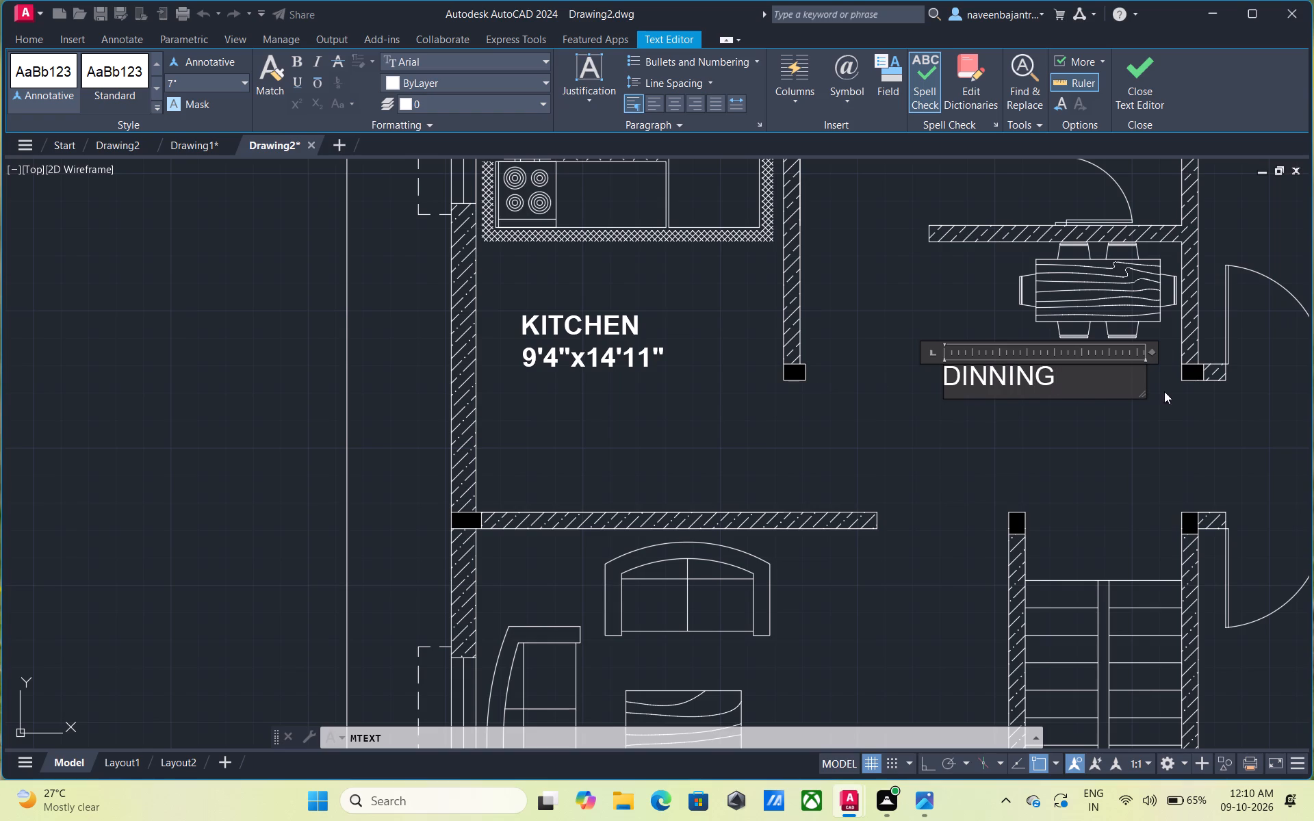
drag(1062, 381, 931, 385)
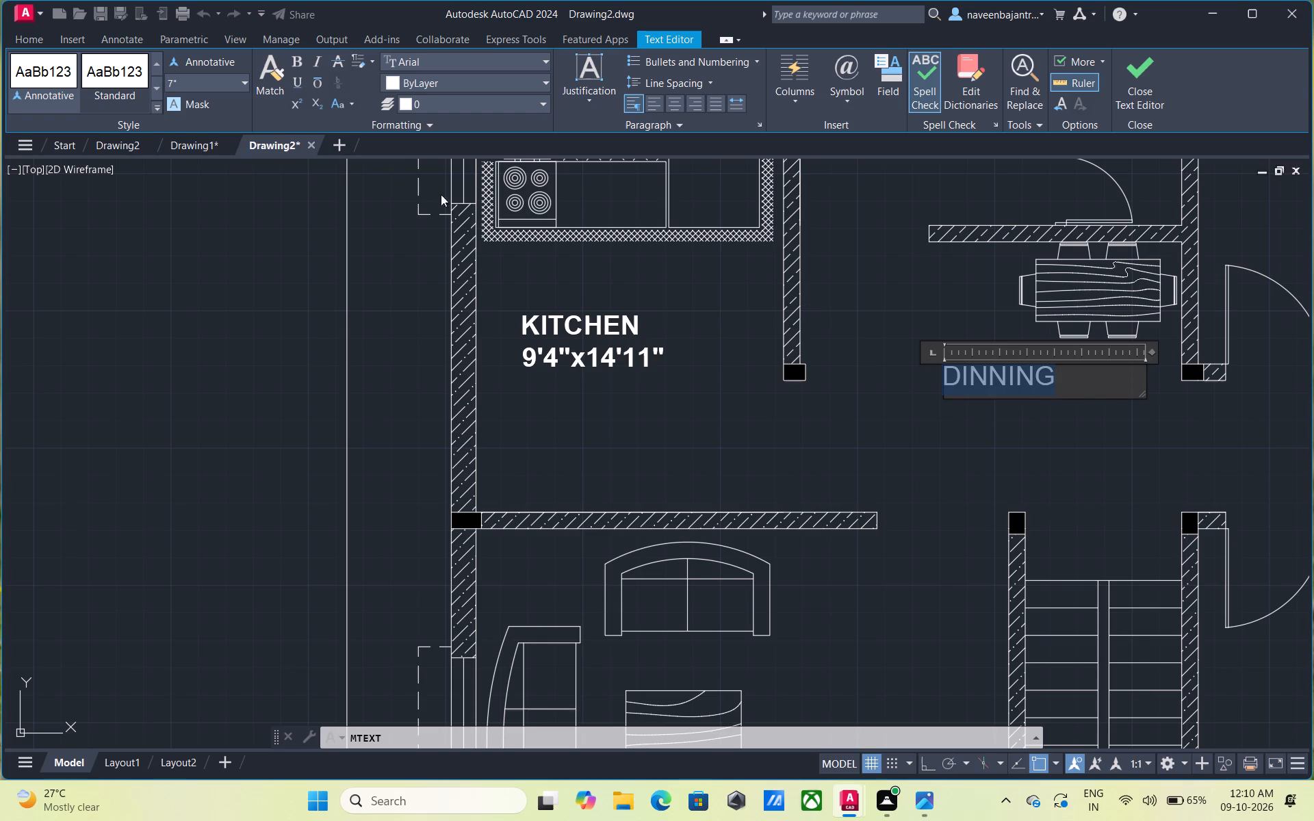
click(293, 65)
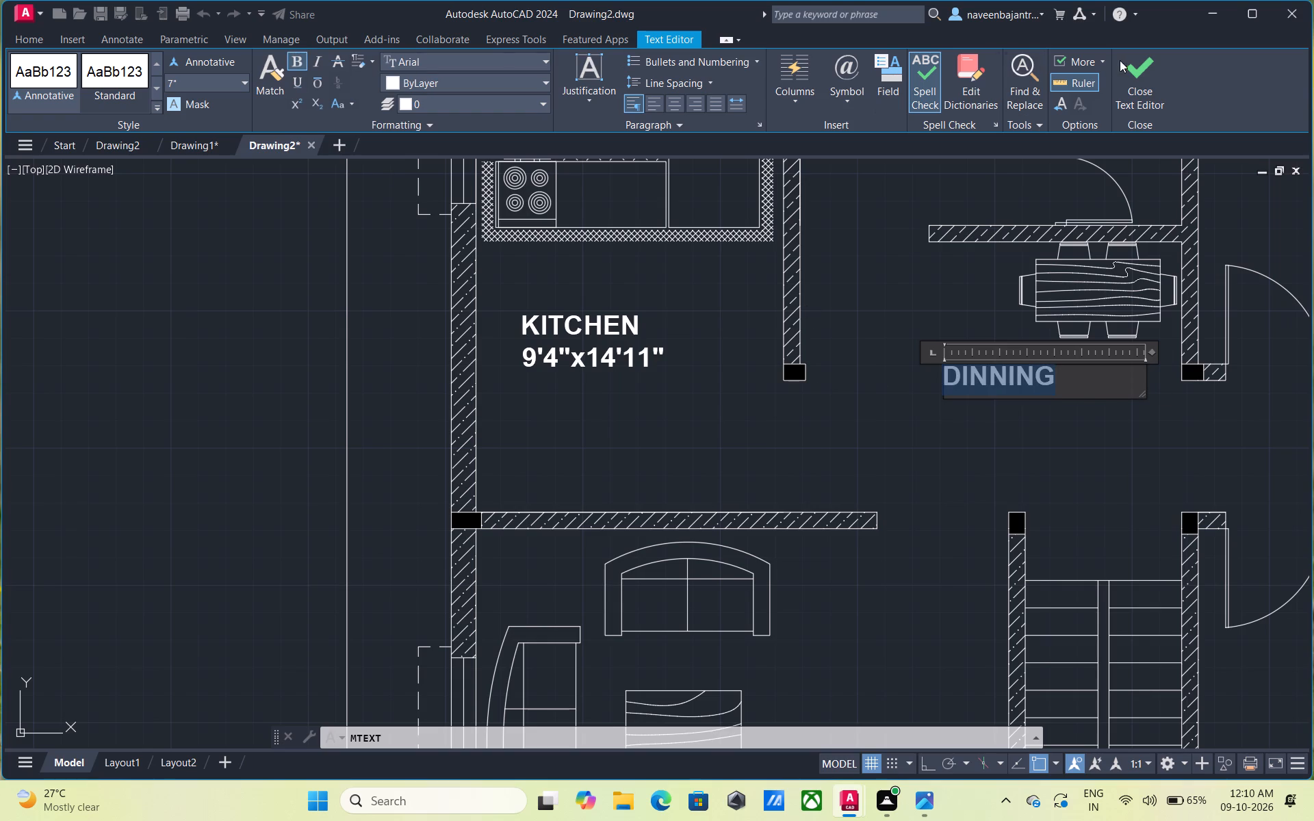
click(1129, 66)
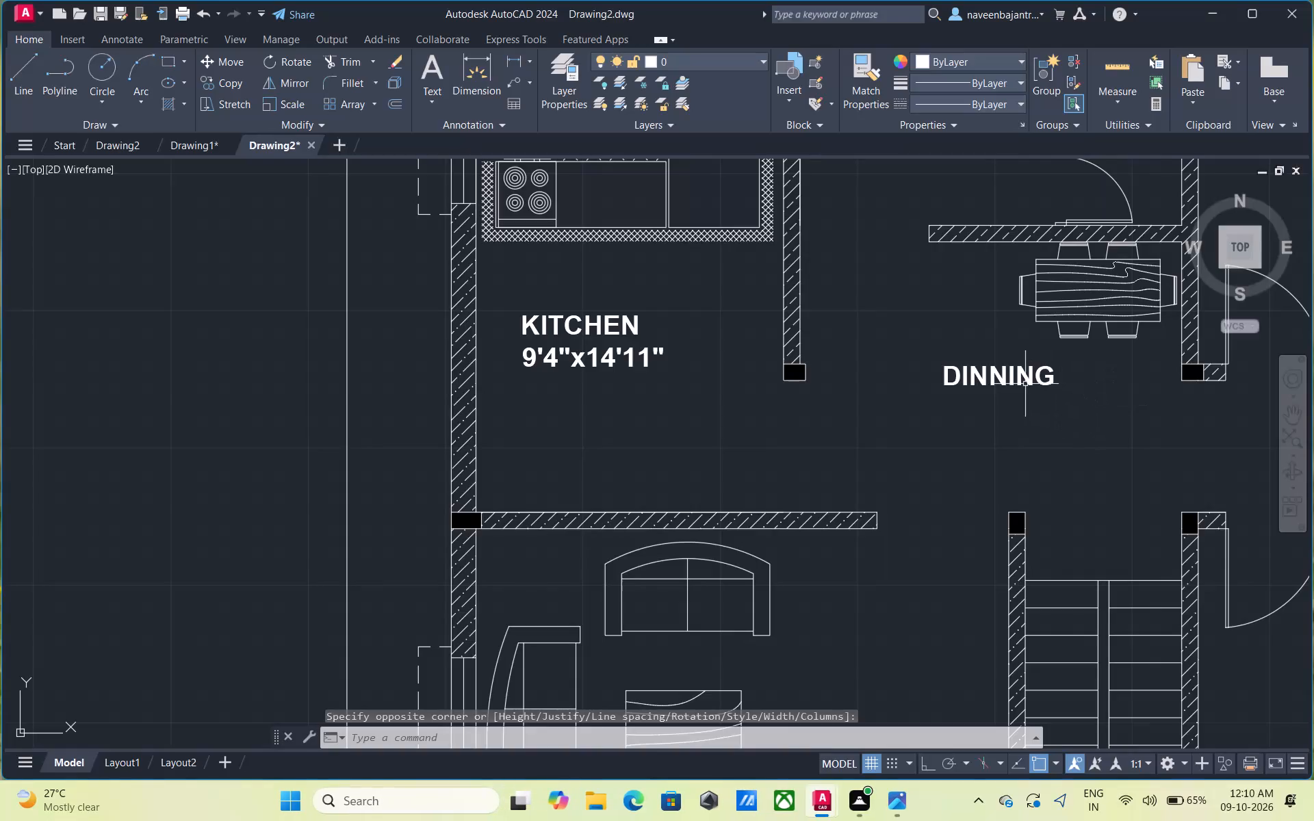
Move the DINNING label about 2'-1 1/2" up and toward the kitchen, beside the dining table.
click(1017, 380)
text(M)
key(space)
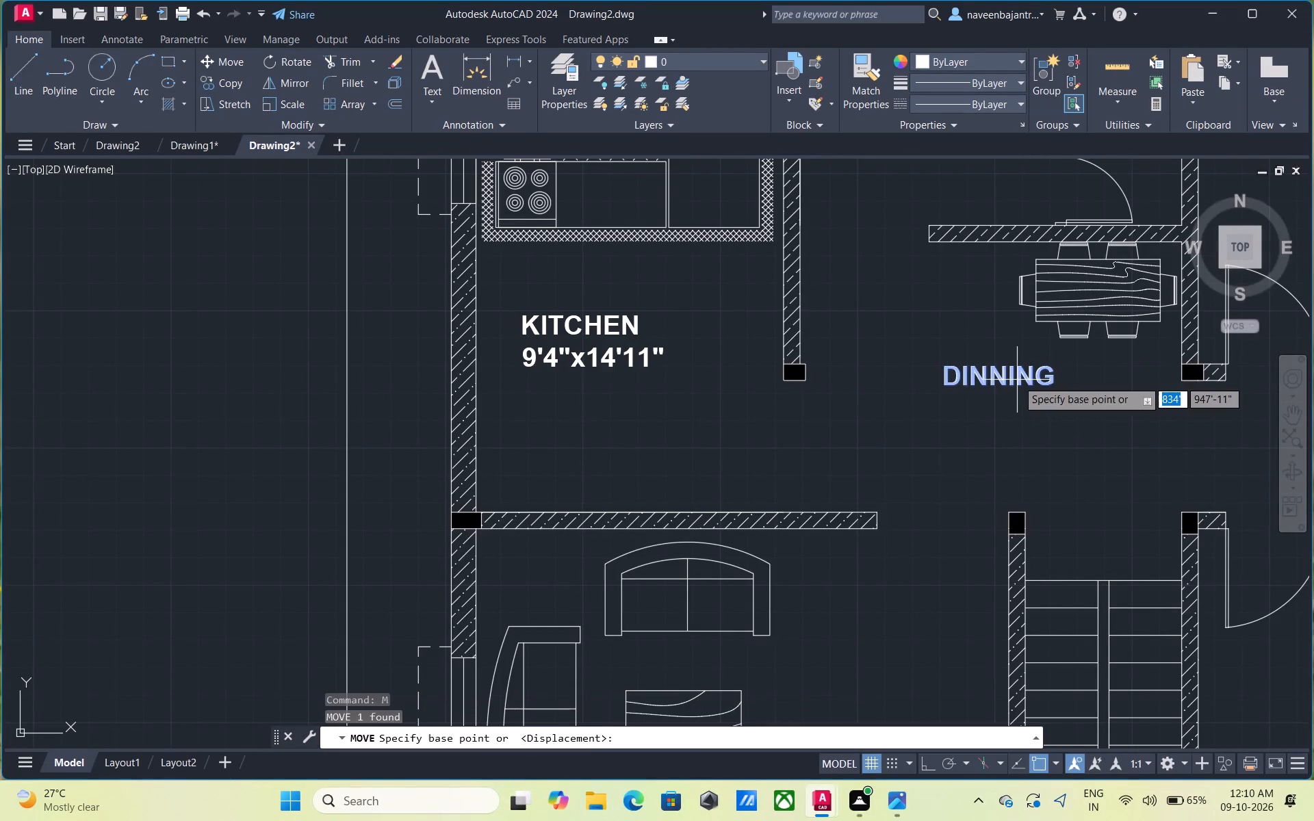
click(1017, 380)
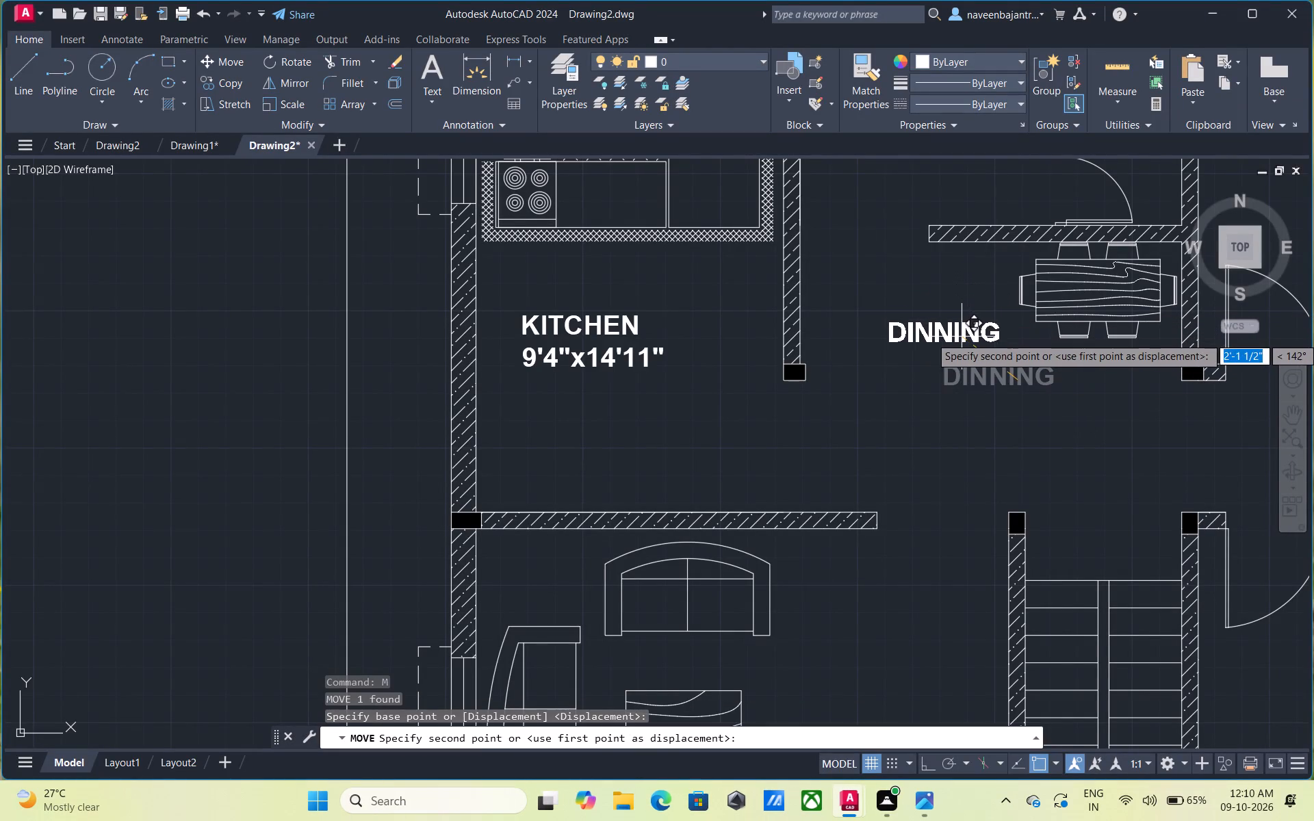
click(962, 337)
key(Escape)
Add multiline text 7" high reading BEDROOM with 13'5"x14'11" on a second line, below the bed in the upper bedroom.
scroll(1012, 443, down, 1)
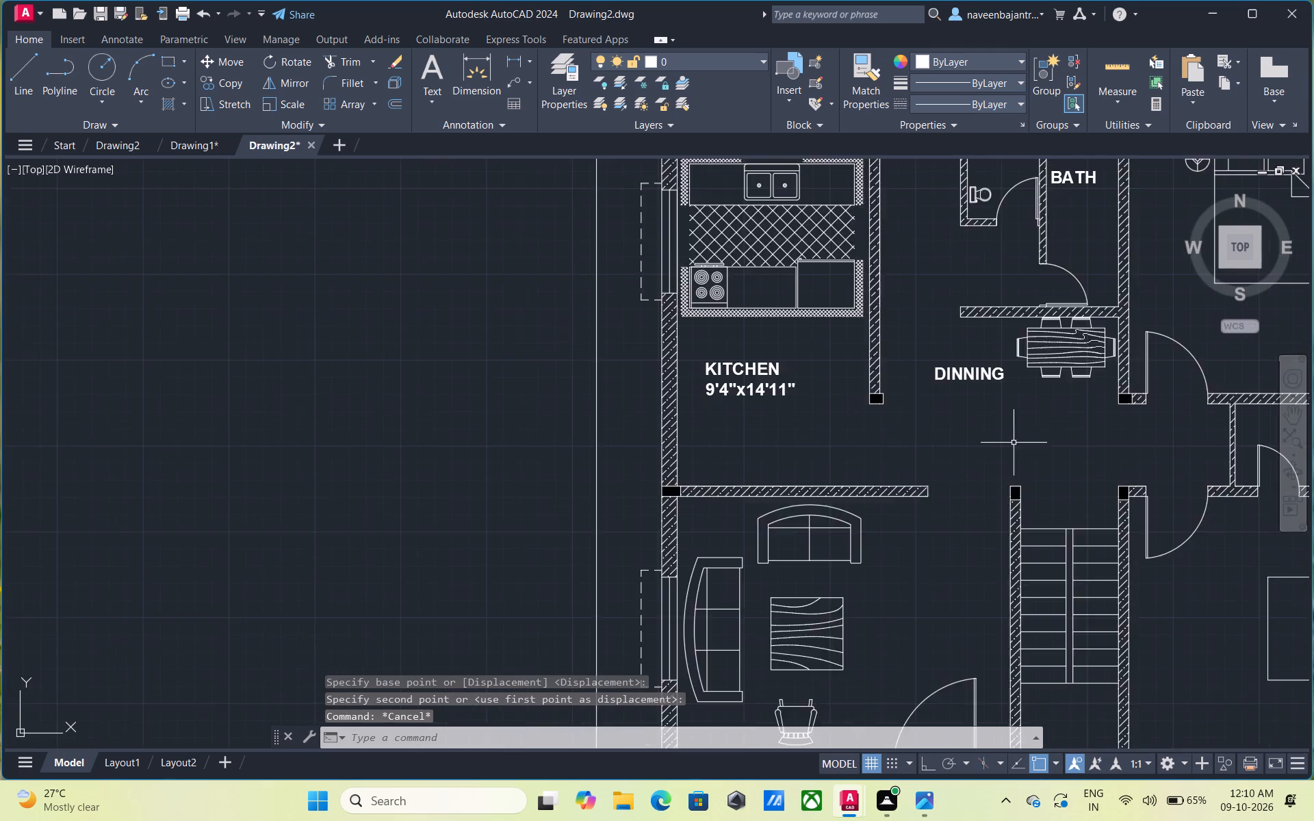
scroll(1031, 446, down, 2)
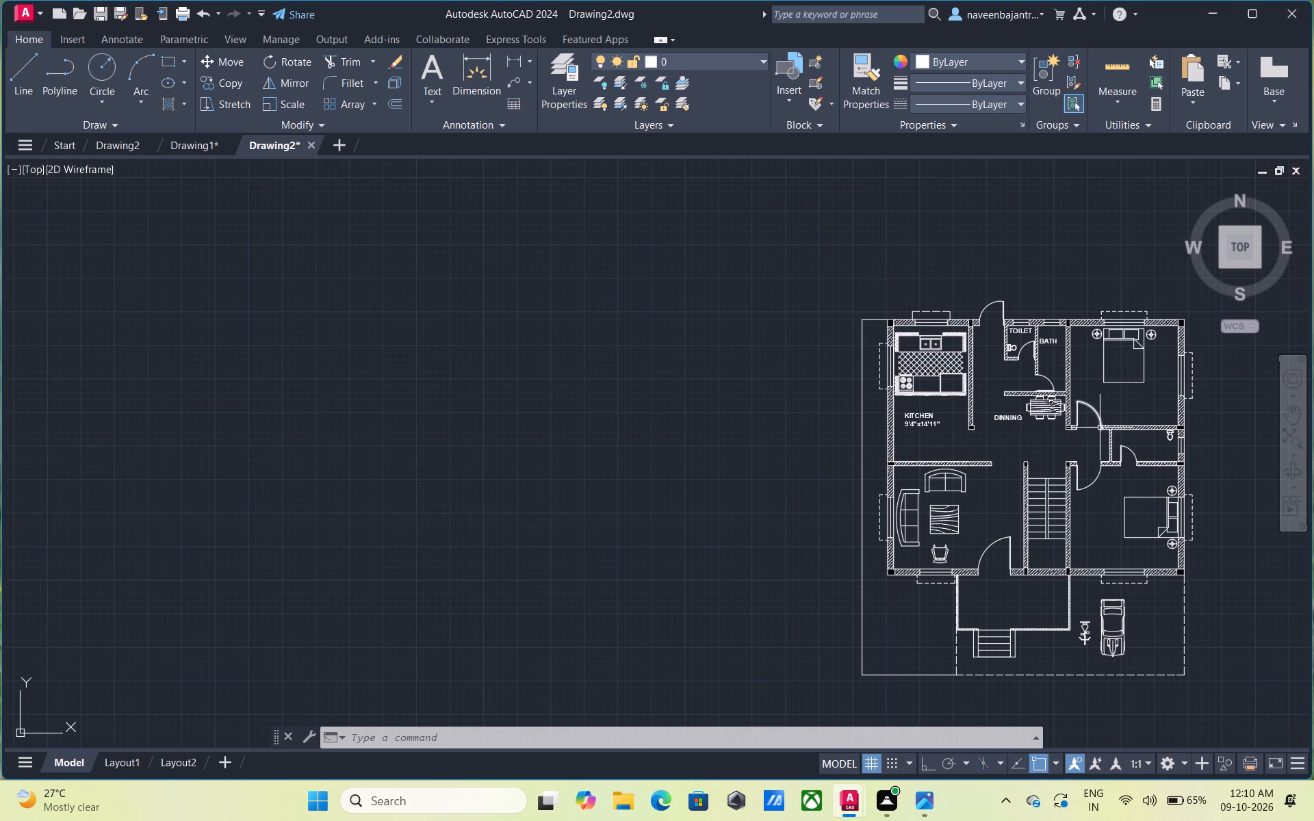
middle_drag(1113, 420, 1016, 460)
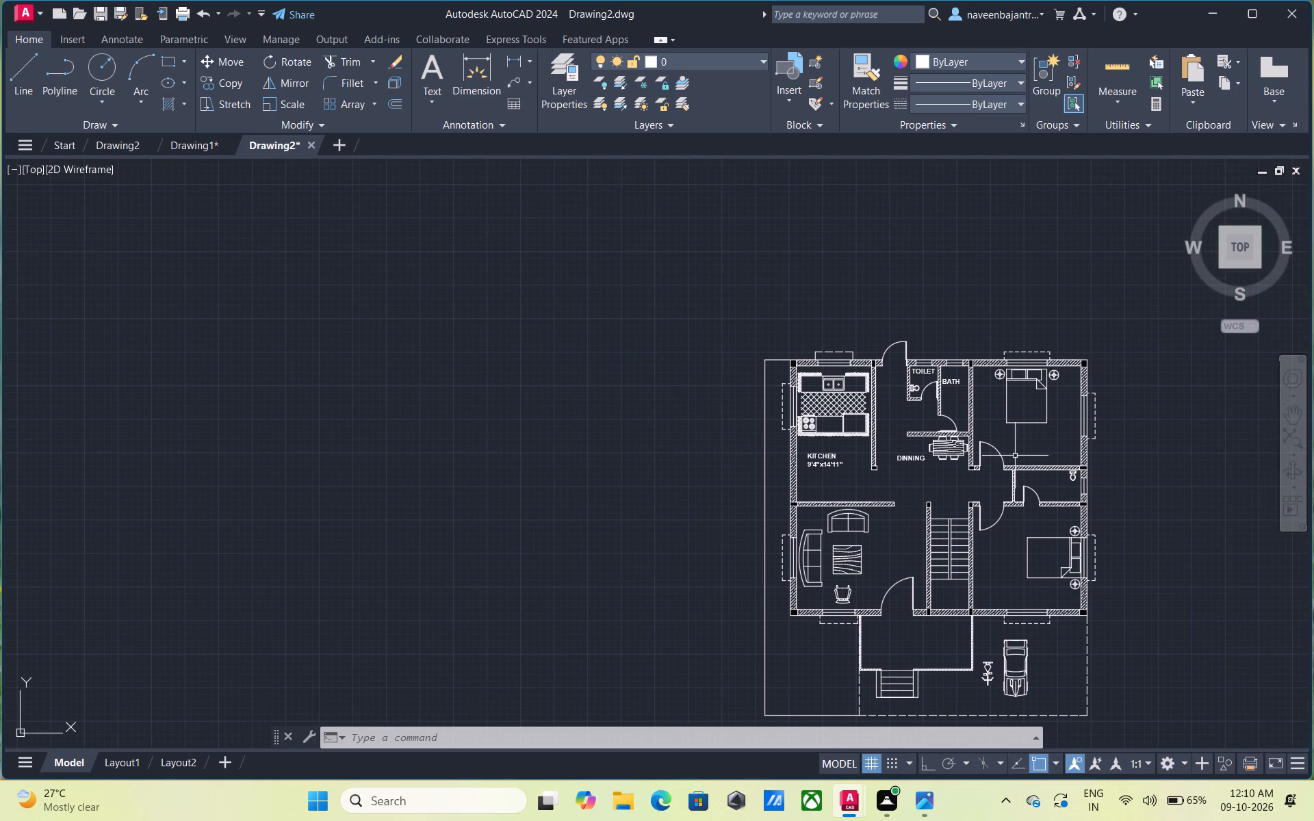
scroll(1015, 454, up, 2)
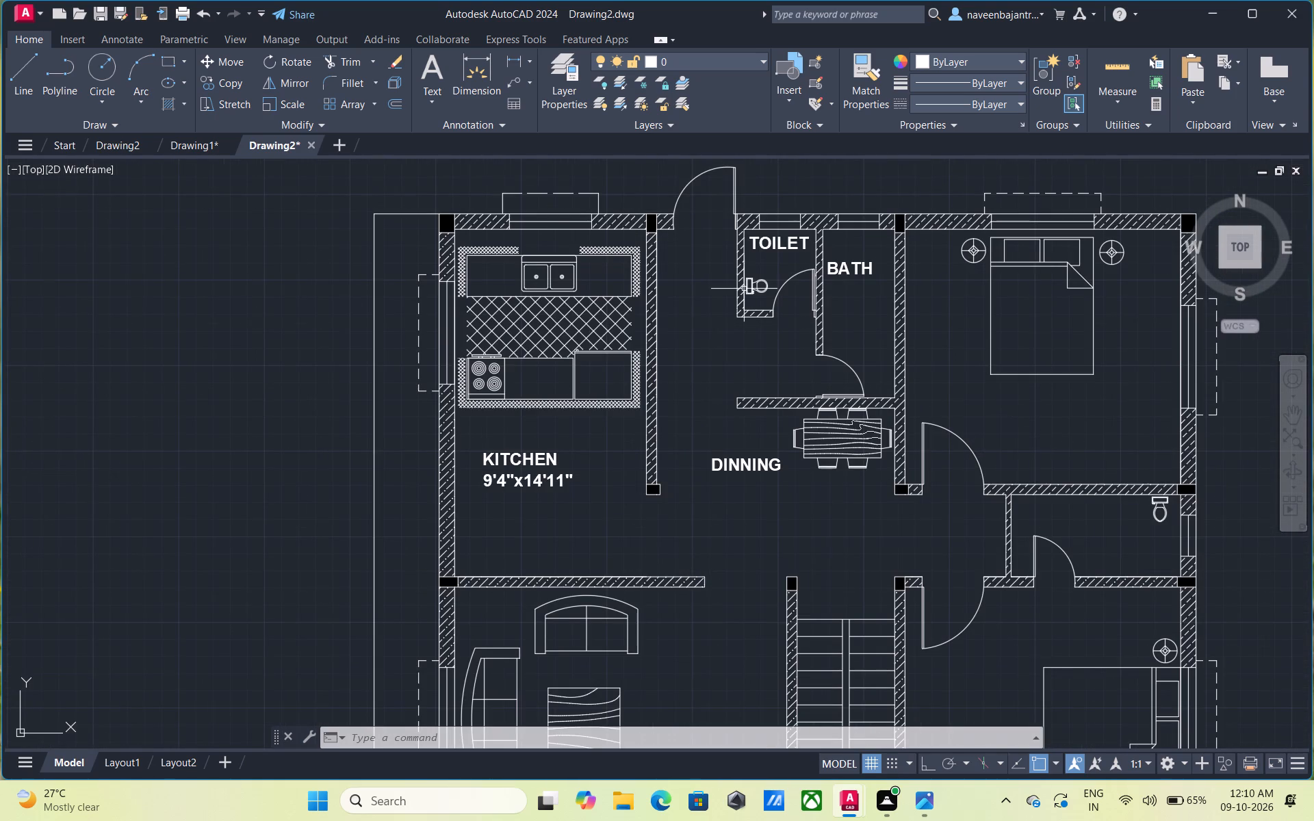
click(433, 73)
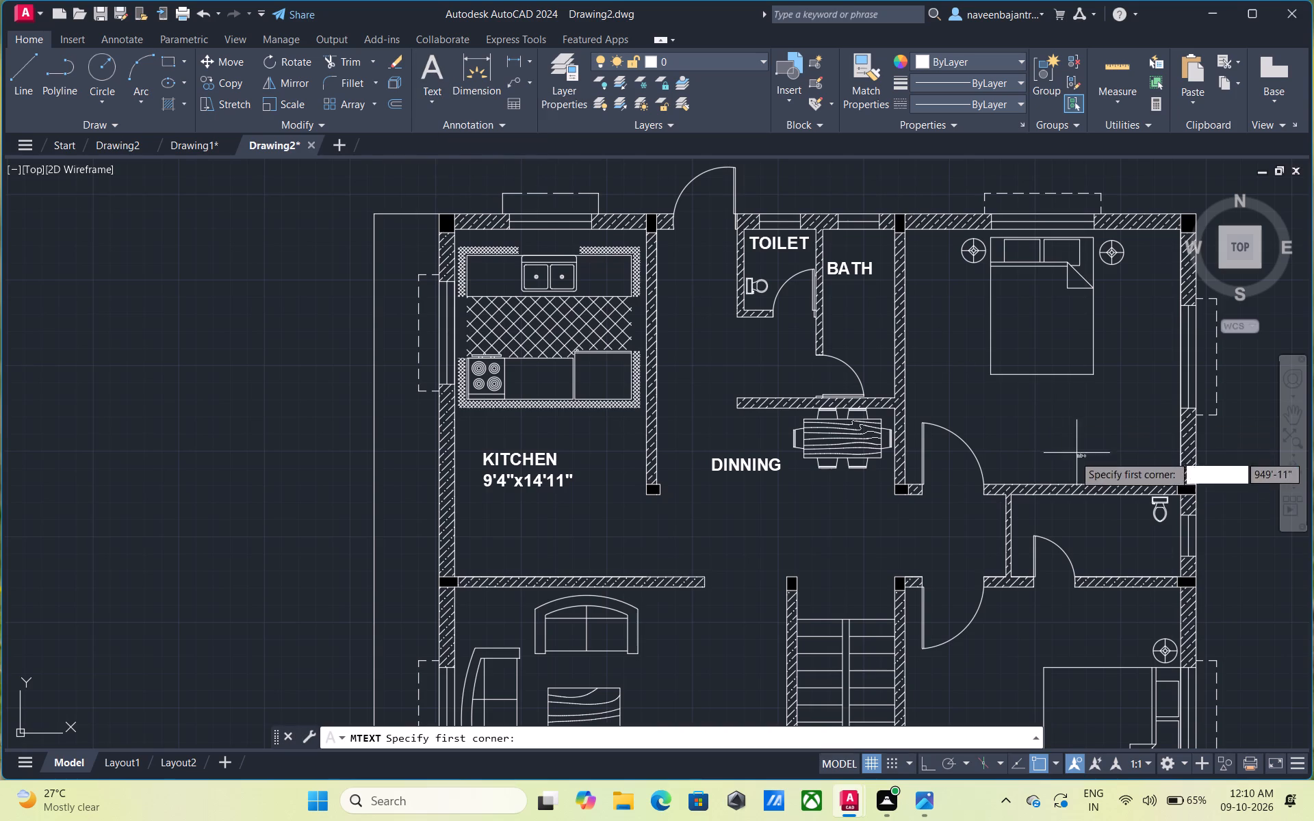
click(981, 403)
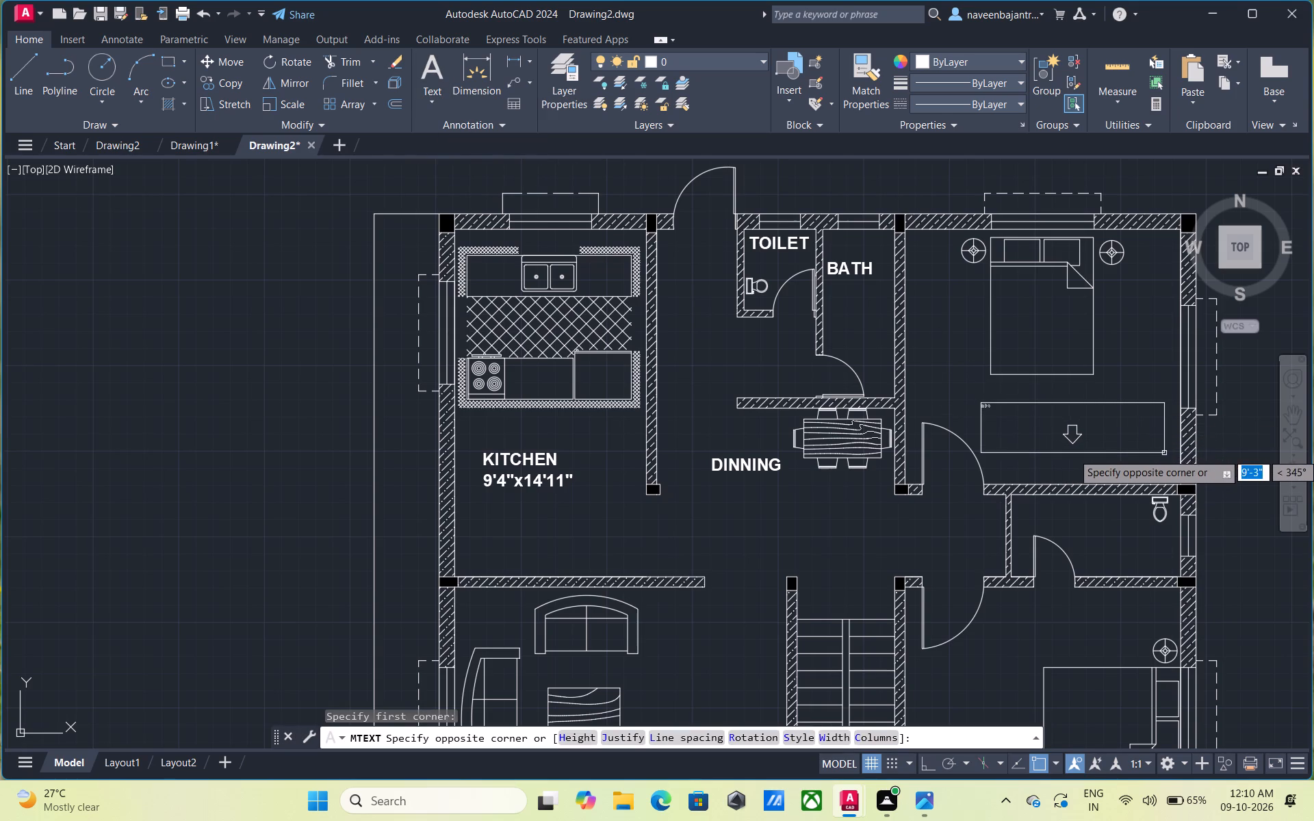
click(1164, 453)
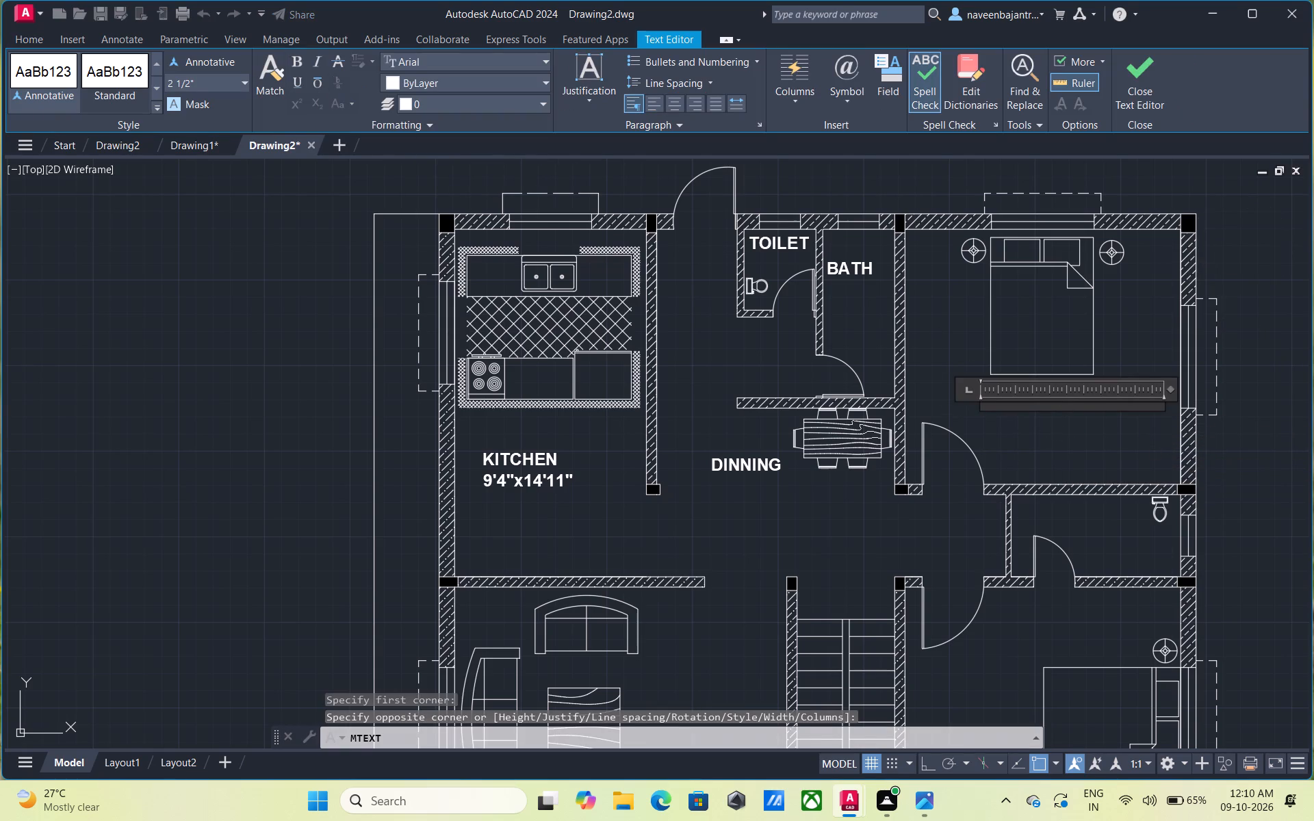
drag(200, 83, 148, 83)
key(BackSpace)
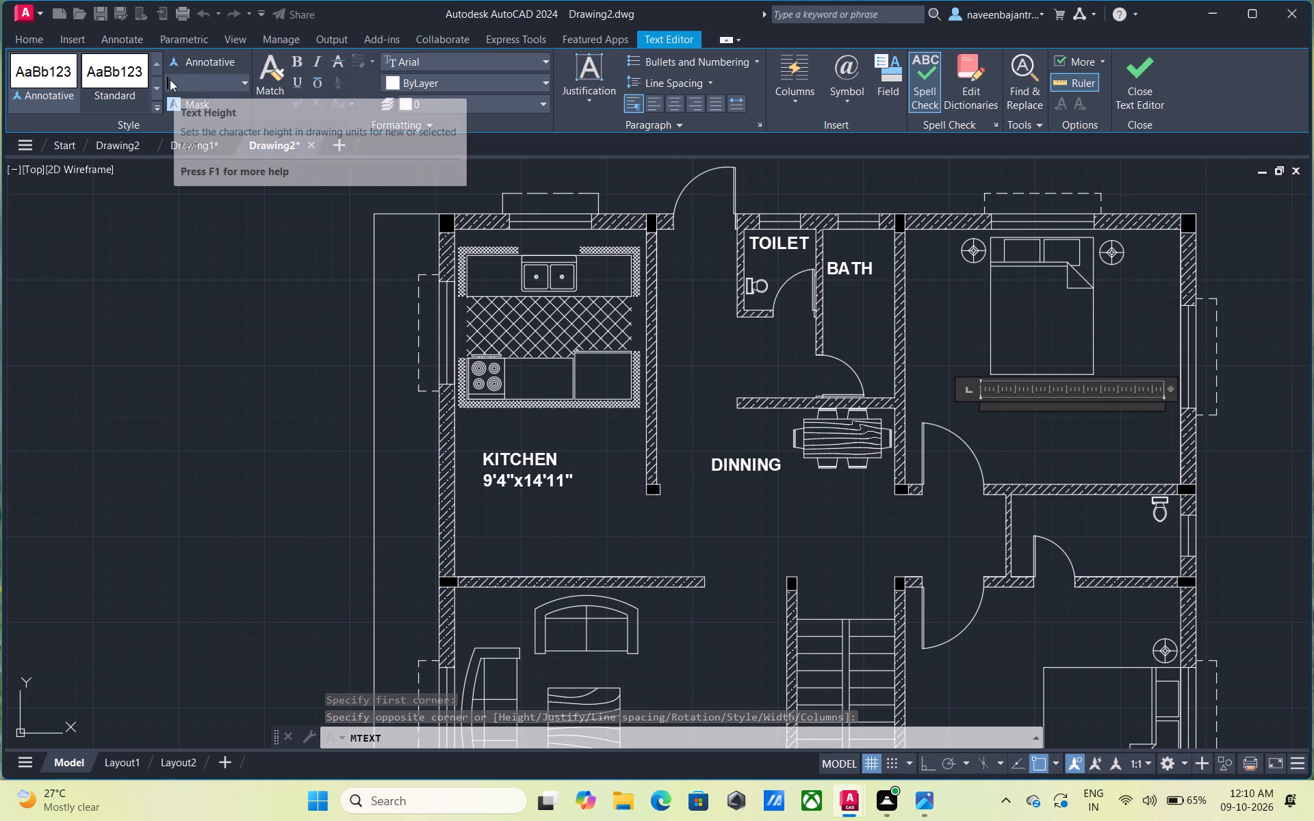
text(7')
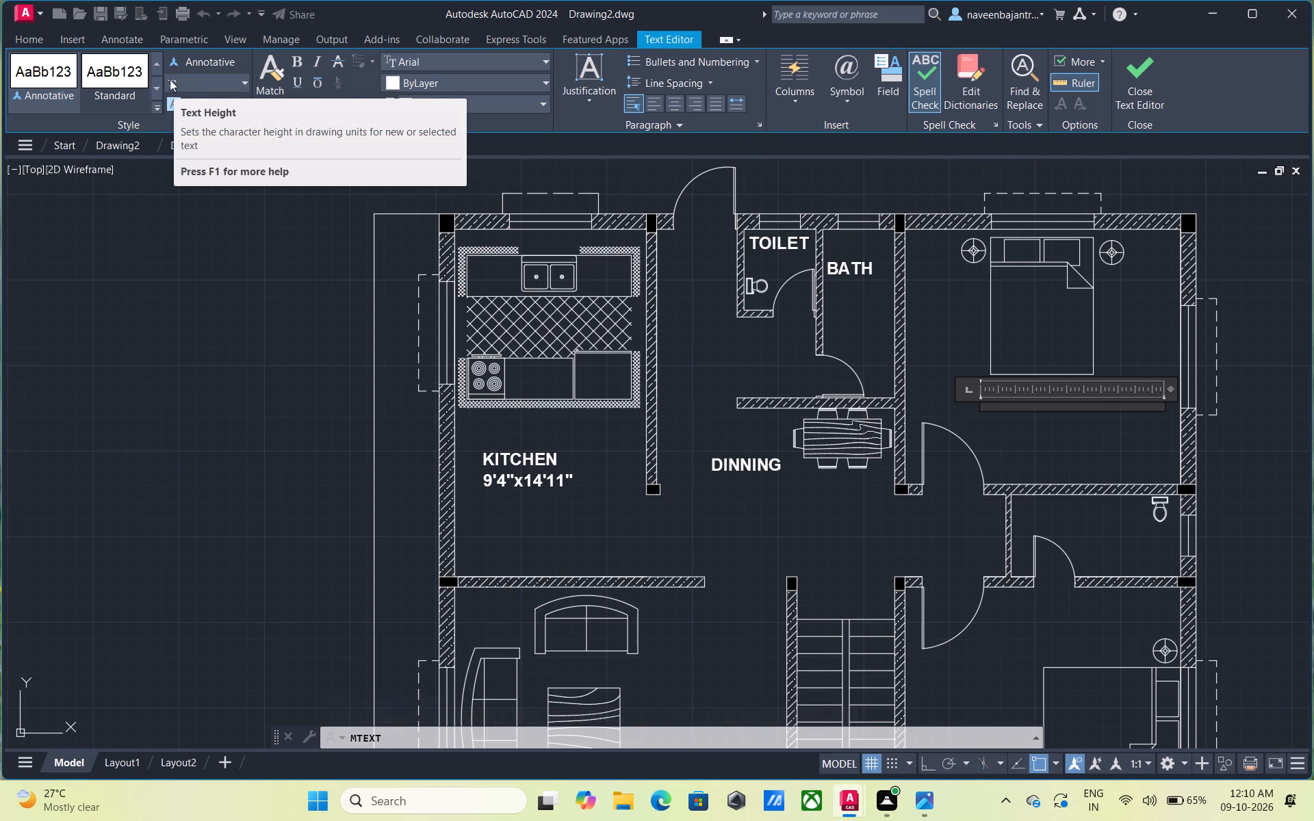
key(Return)
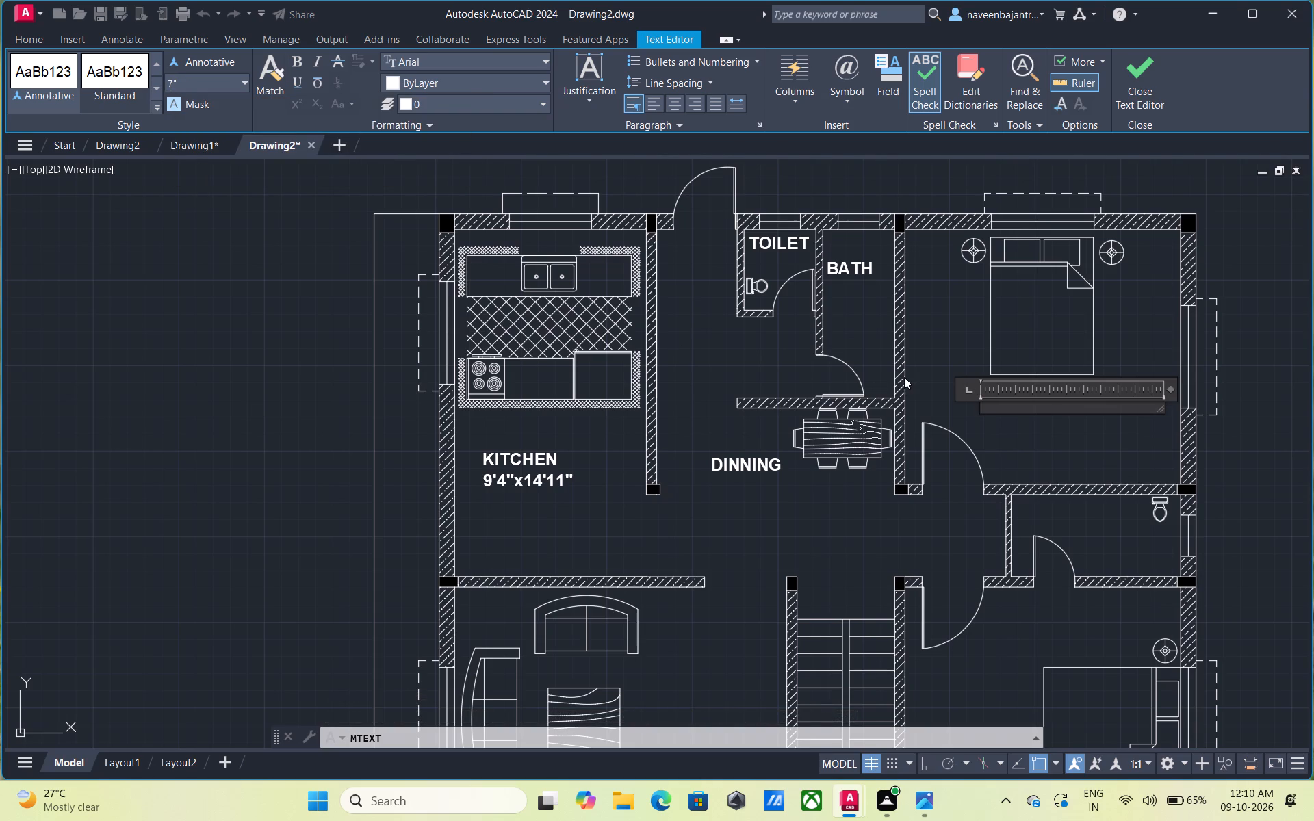
text(BEDROOM)
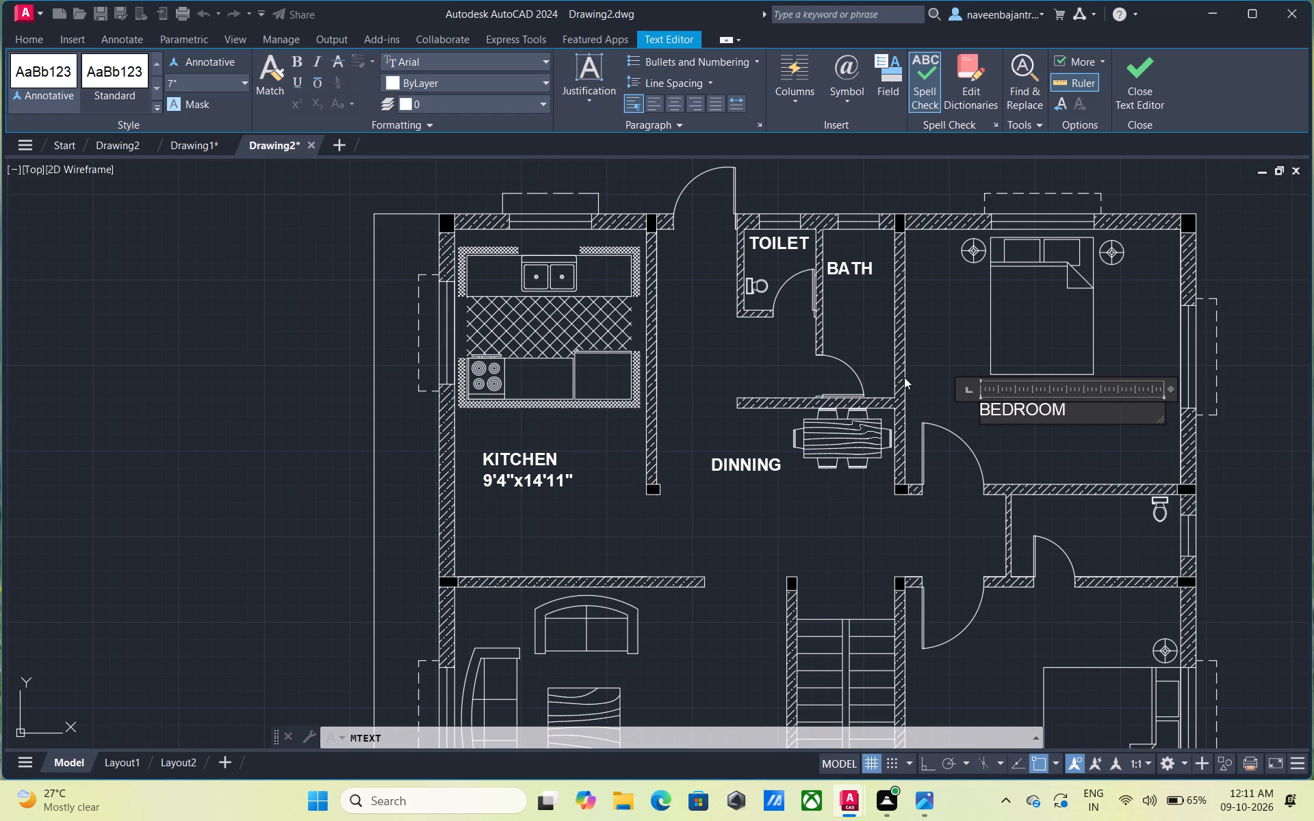
key(Return)
text(13)
key(apostrophe)
text(5")
key(x)
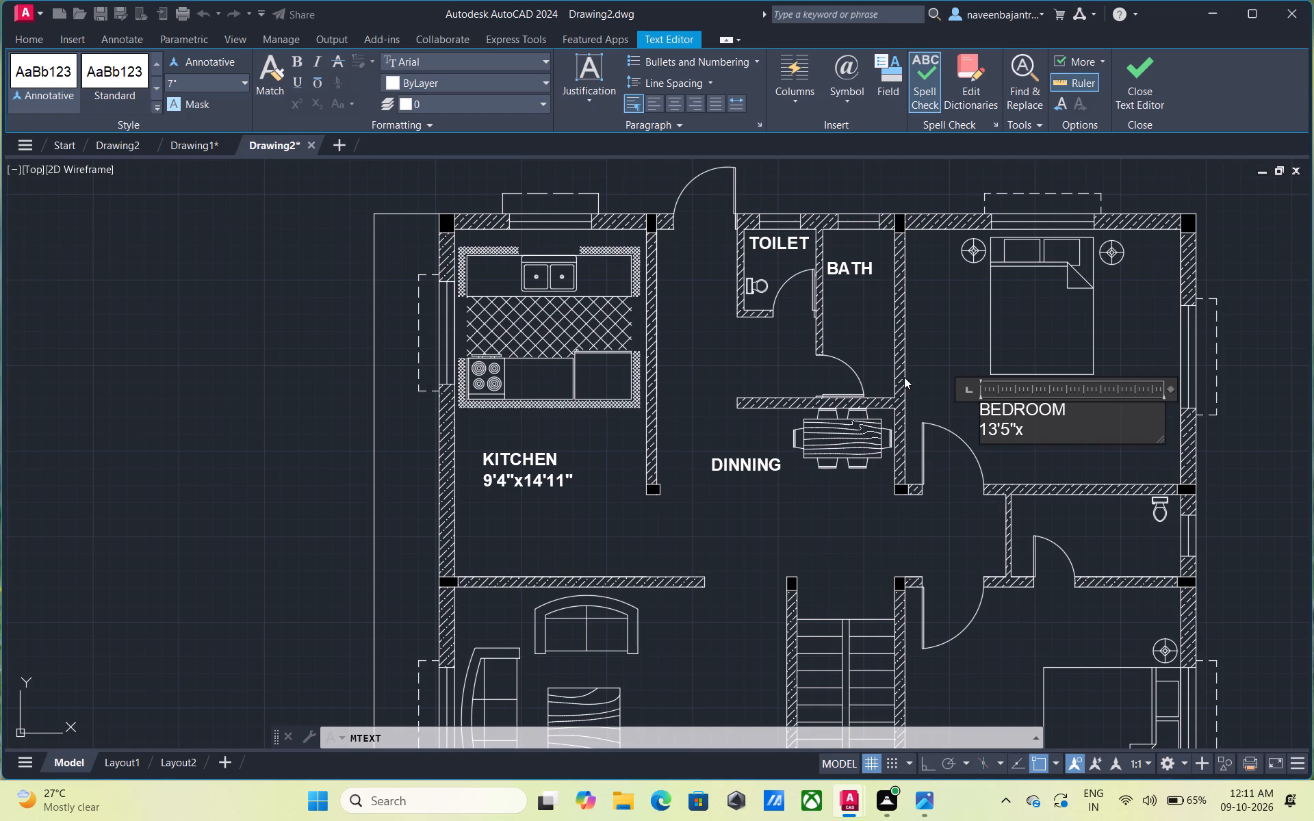
text(14)
key(apostrophe)
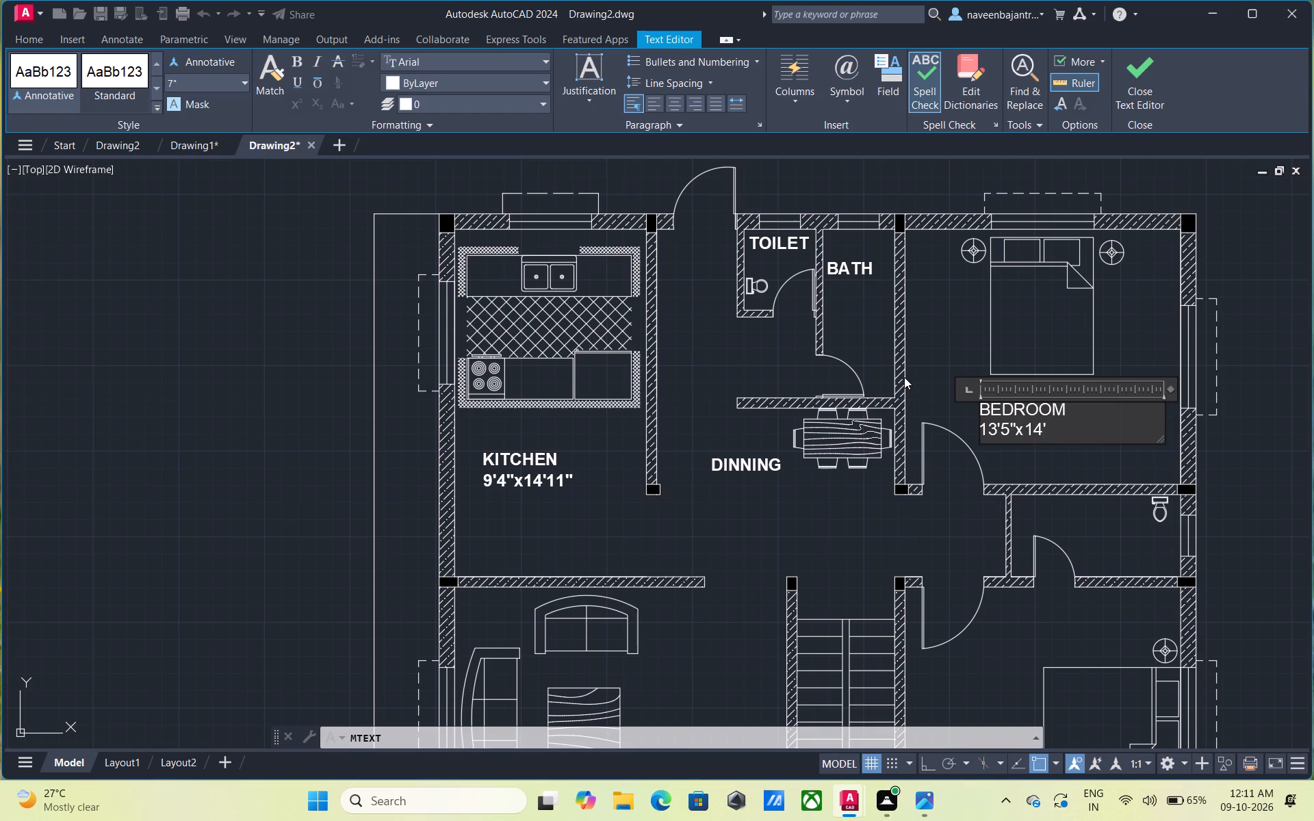
text(11")
drag(1075, 420, 1071, 422)
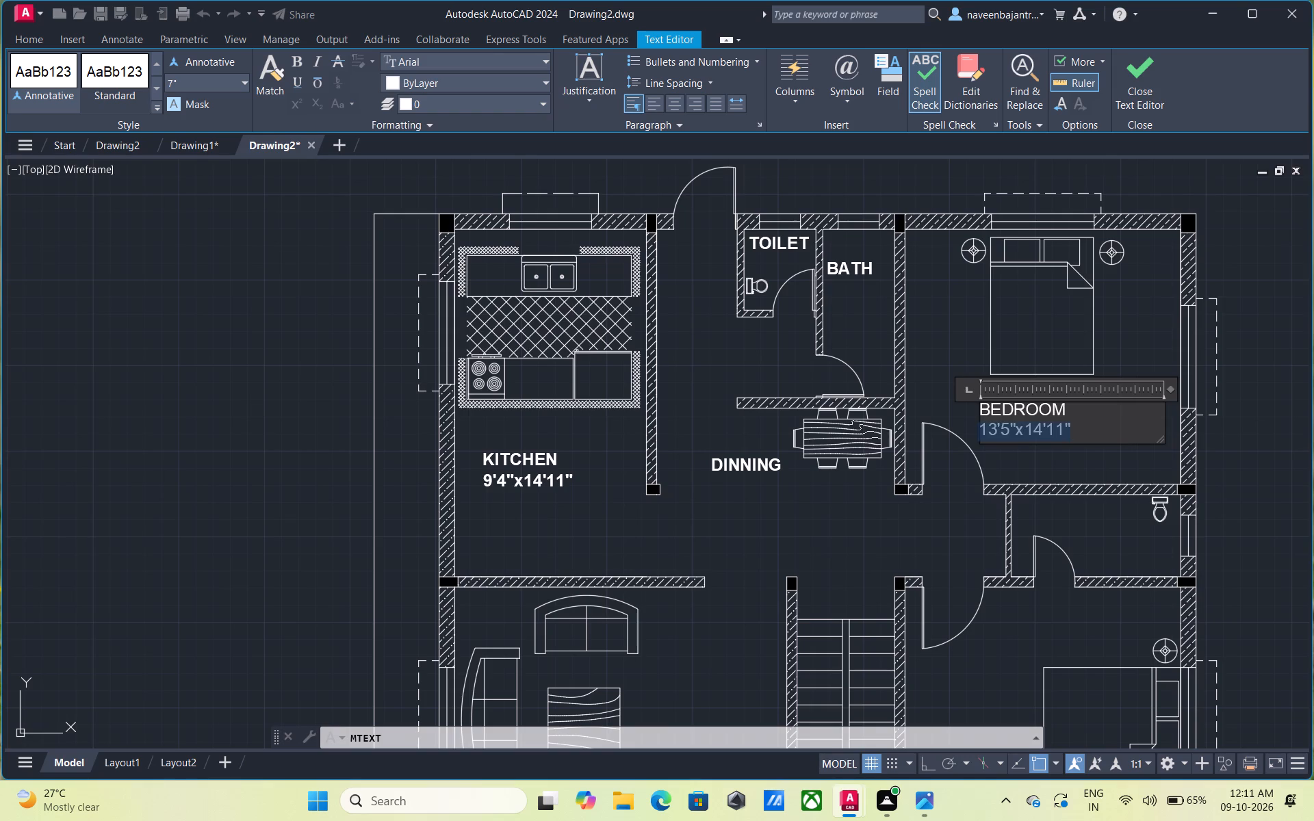
Make both lines of the upper bedroom's BEDROOM 13'5"x14'11" label bold.
drag(1071, 422, 966, 417)
click(1080, 430)
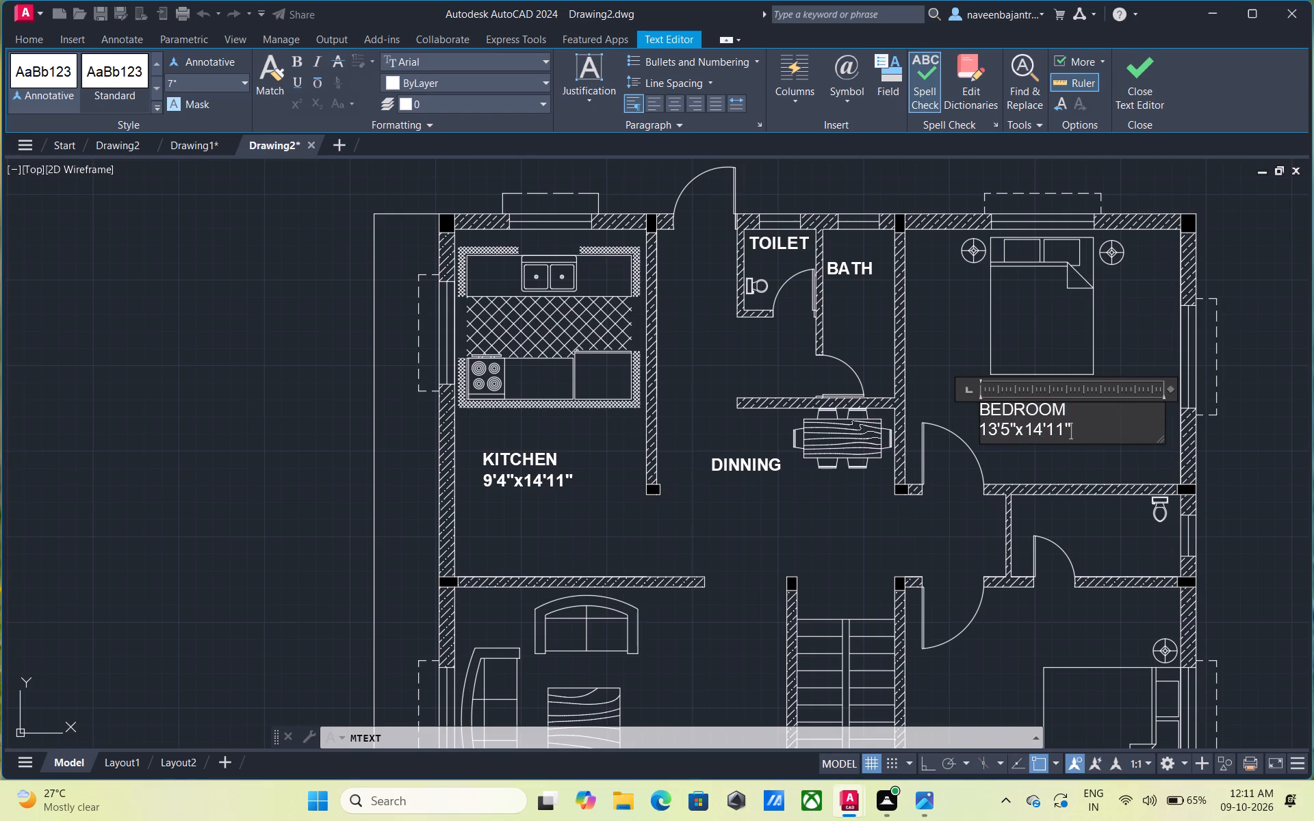
drag(1081, 428, 975, 409)
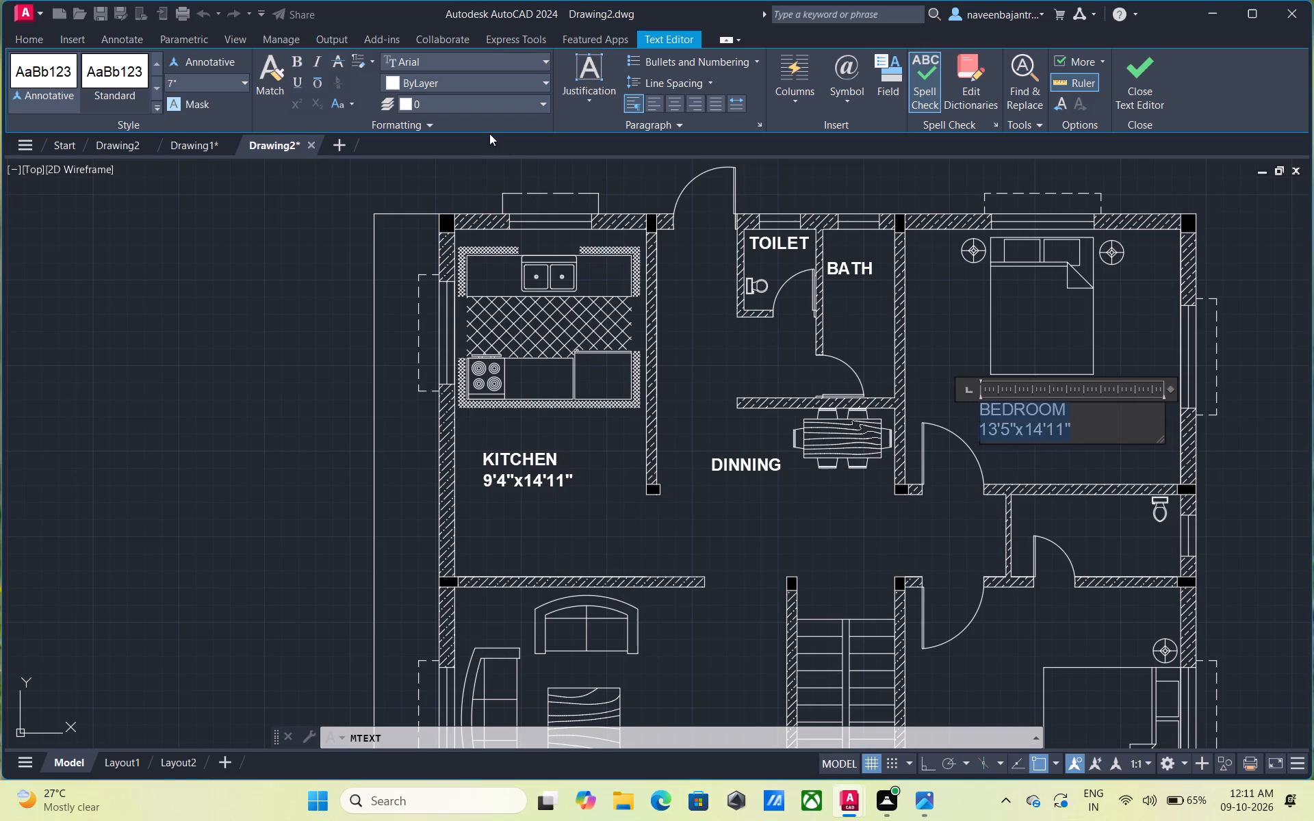
click(293, 62)
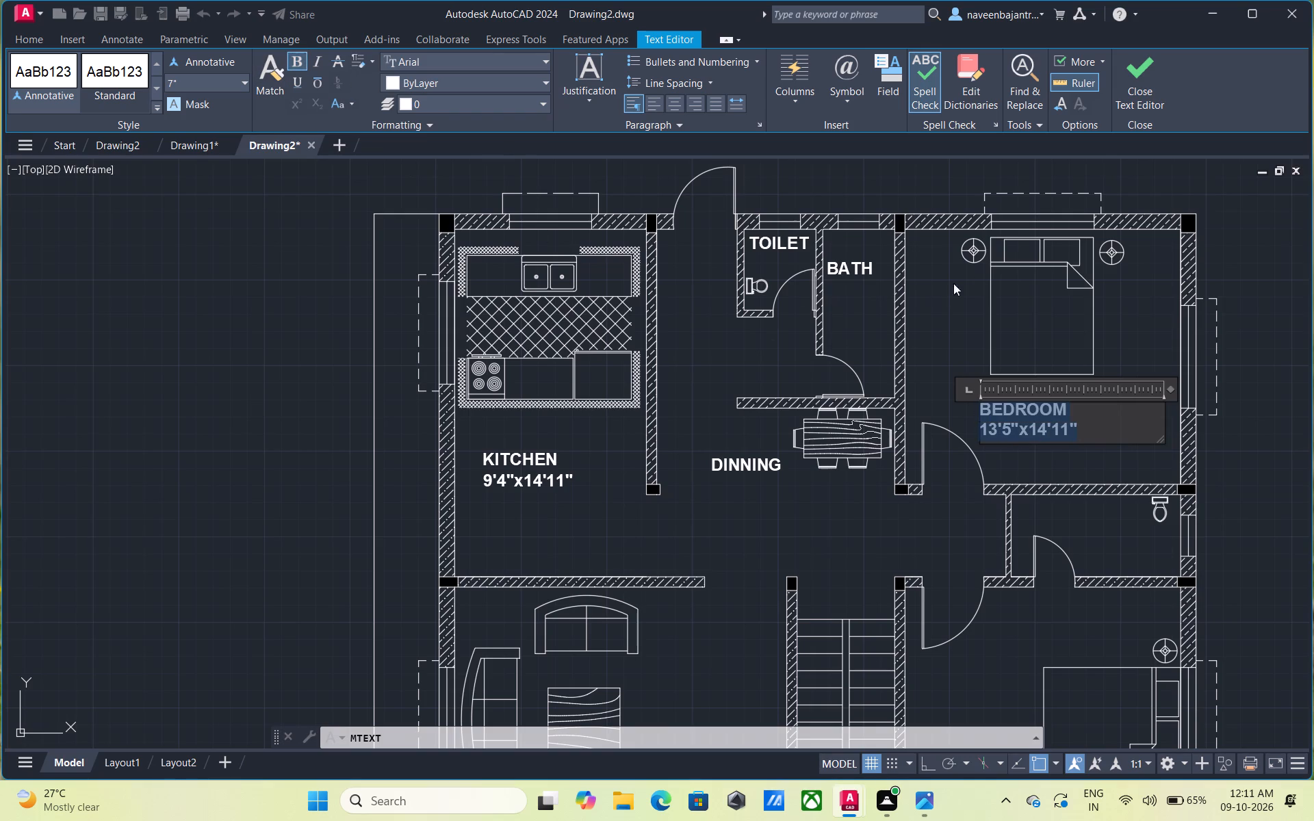
click(1146, 87)
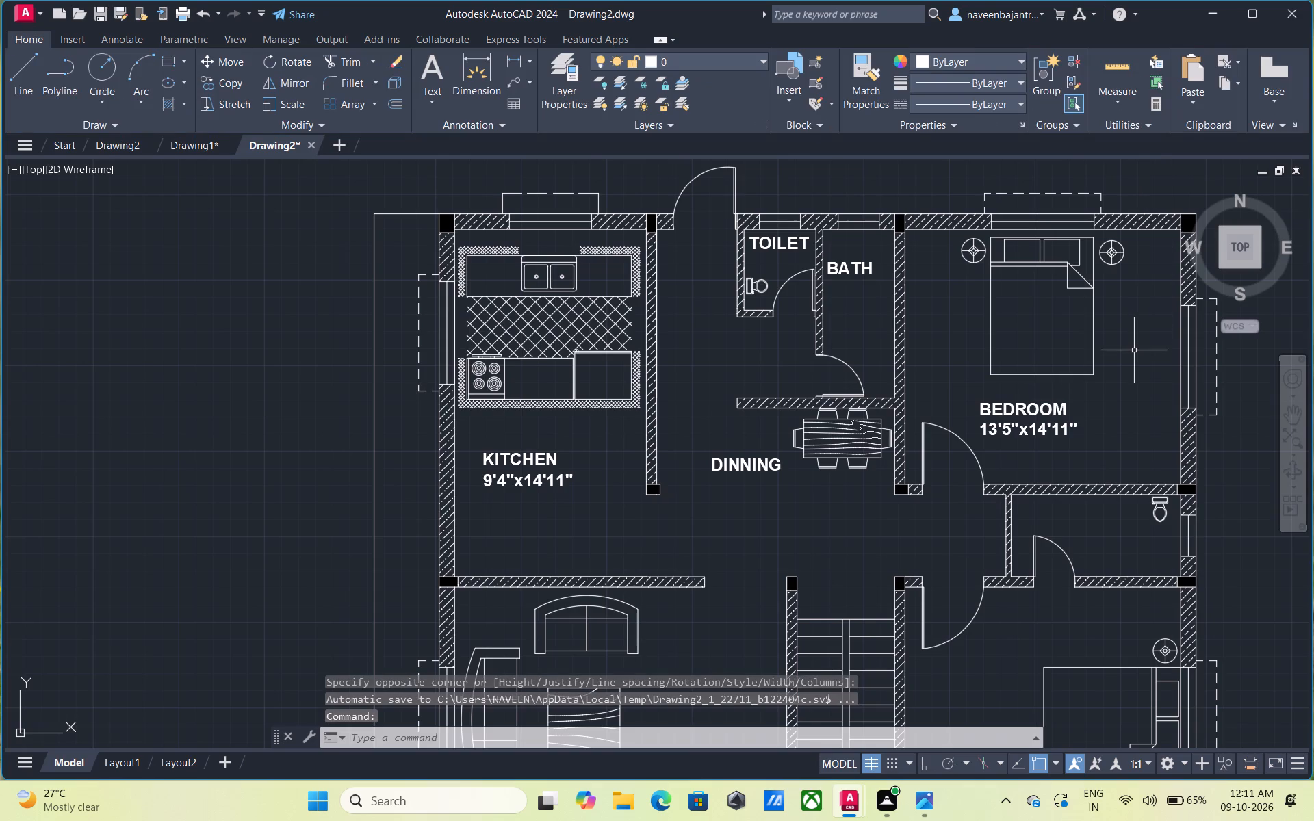
Add bold multiline text 7" high reading TOILET in the small toilet room between the two bedrooms, beside the WC.
scroll(1134, 352, down, 1)
middle_drag(1120, 450, 1120, 451)
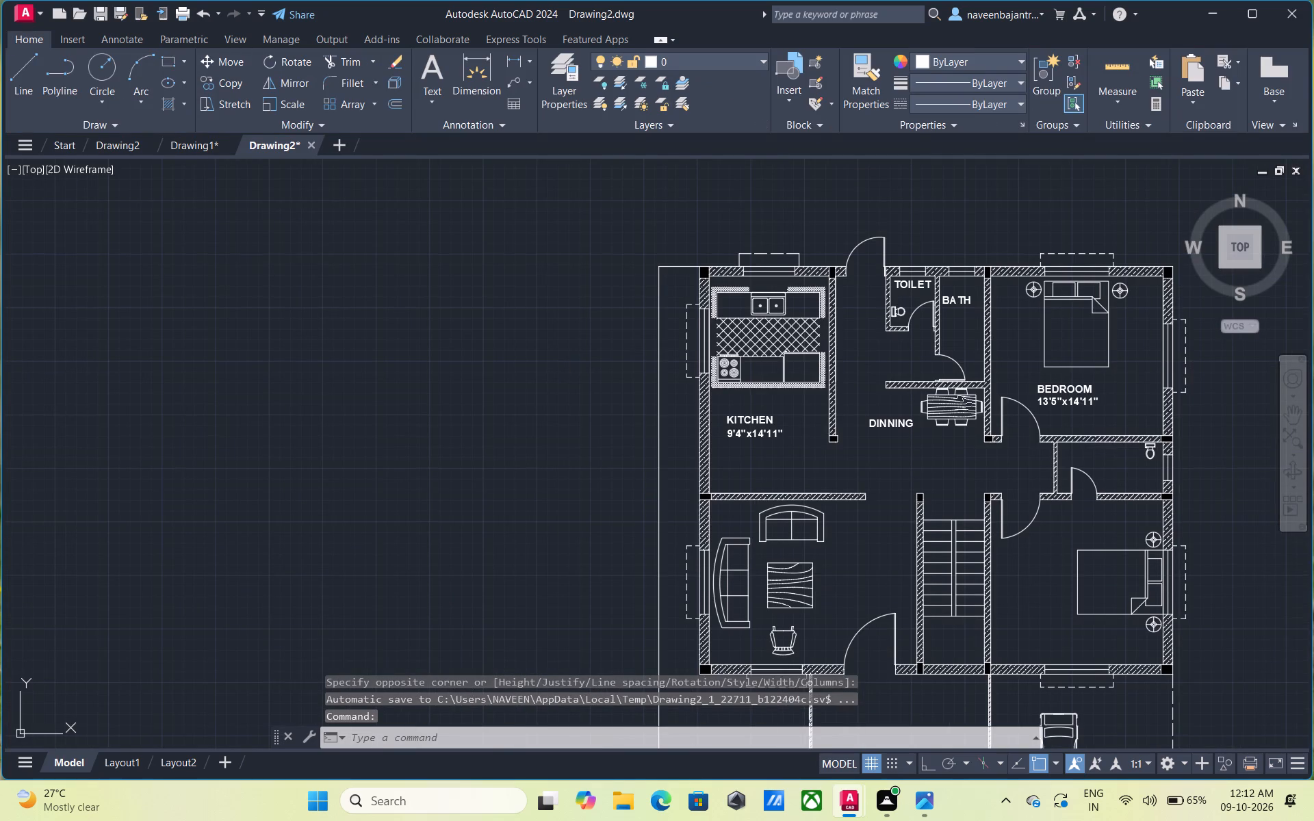
middle_drag(1120, 451, 1029, 417)
scroll(1040, 416, up, 3)
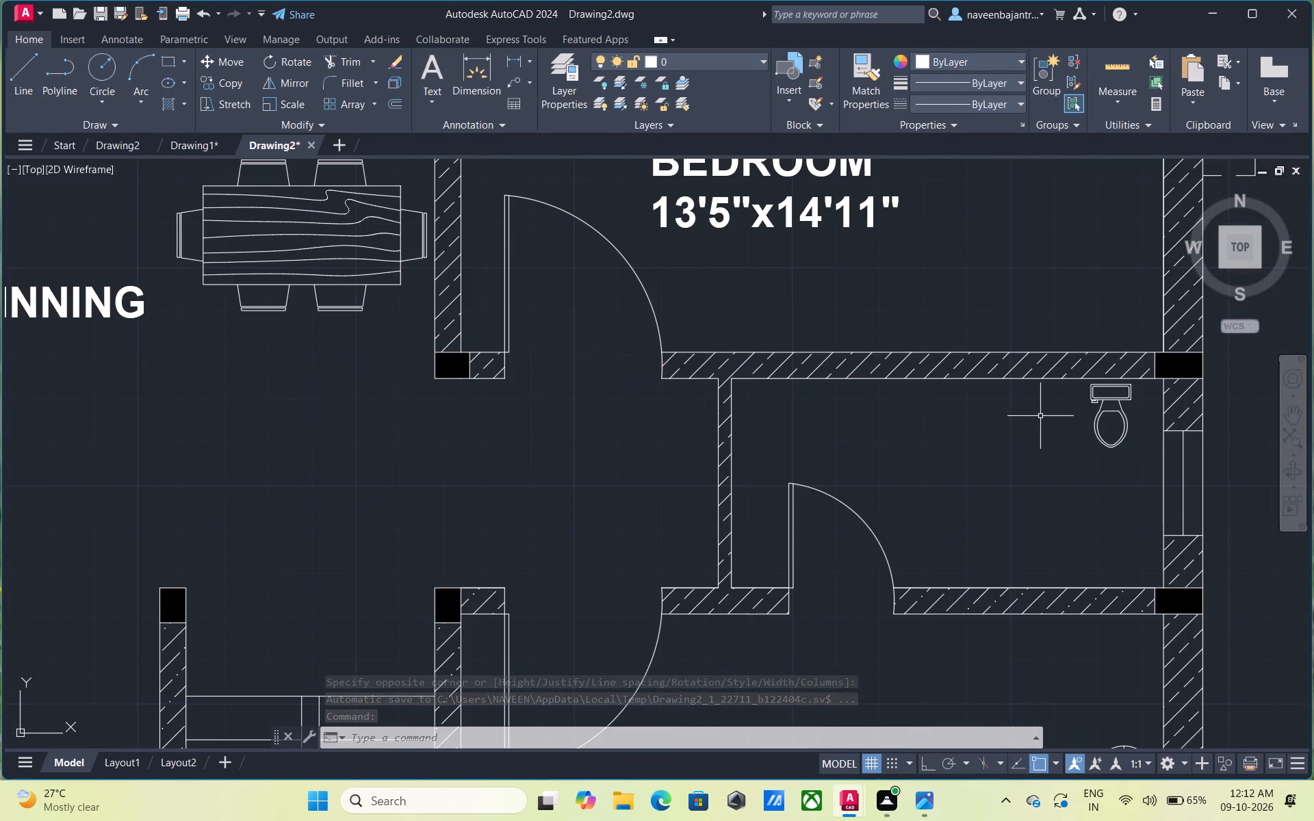
click(440, 80)
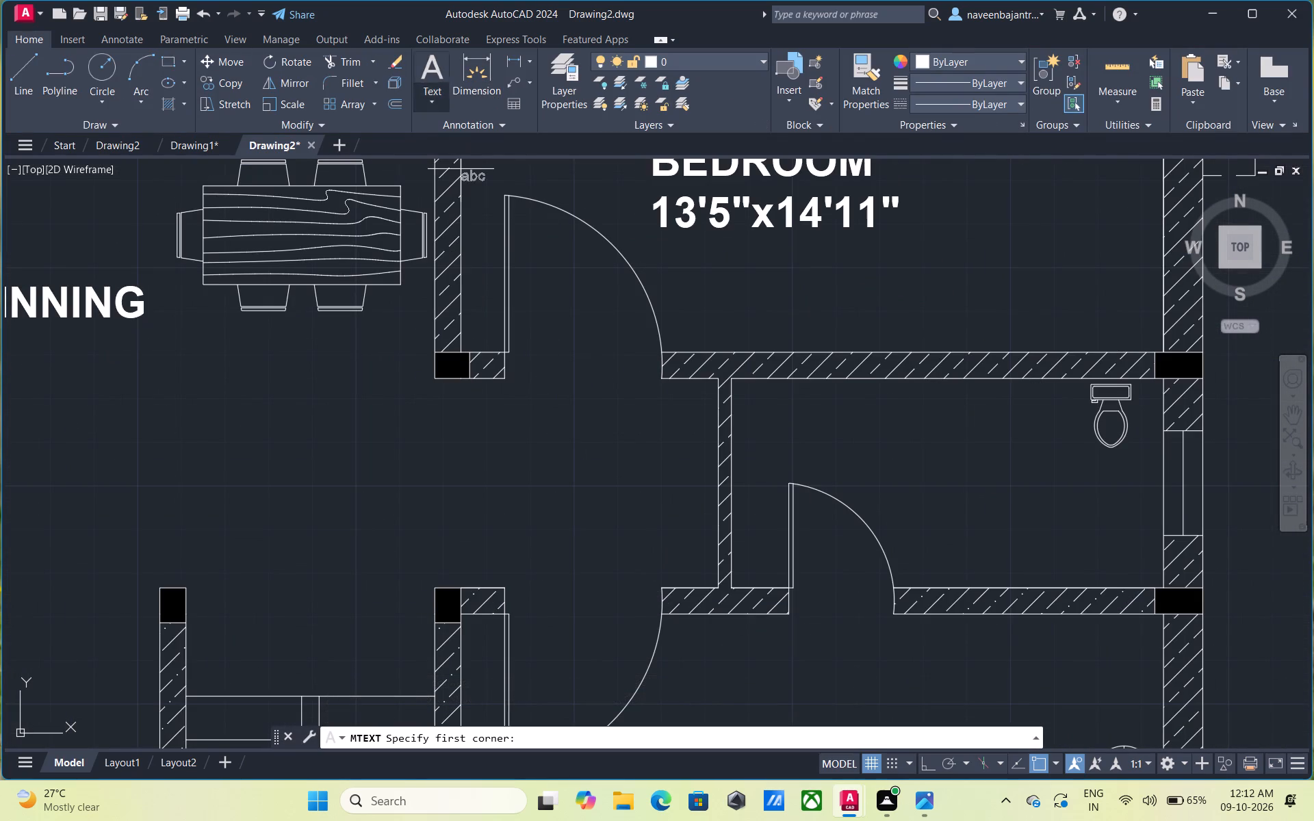
click(821, 422)
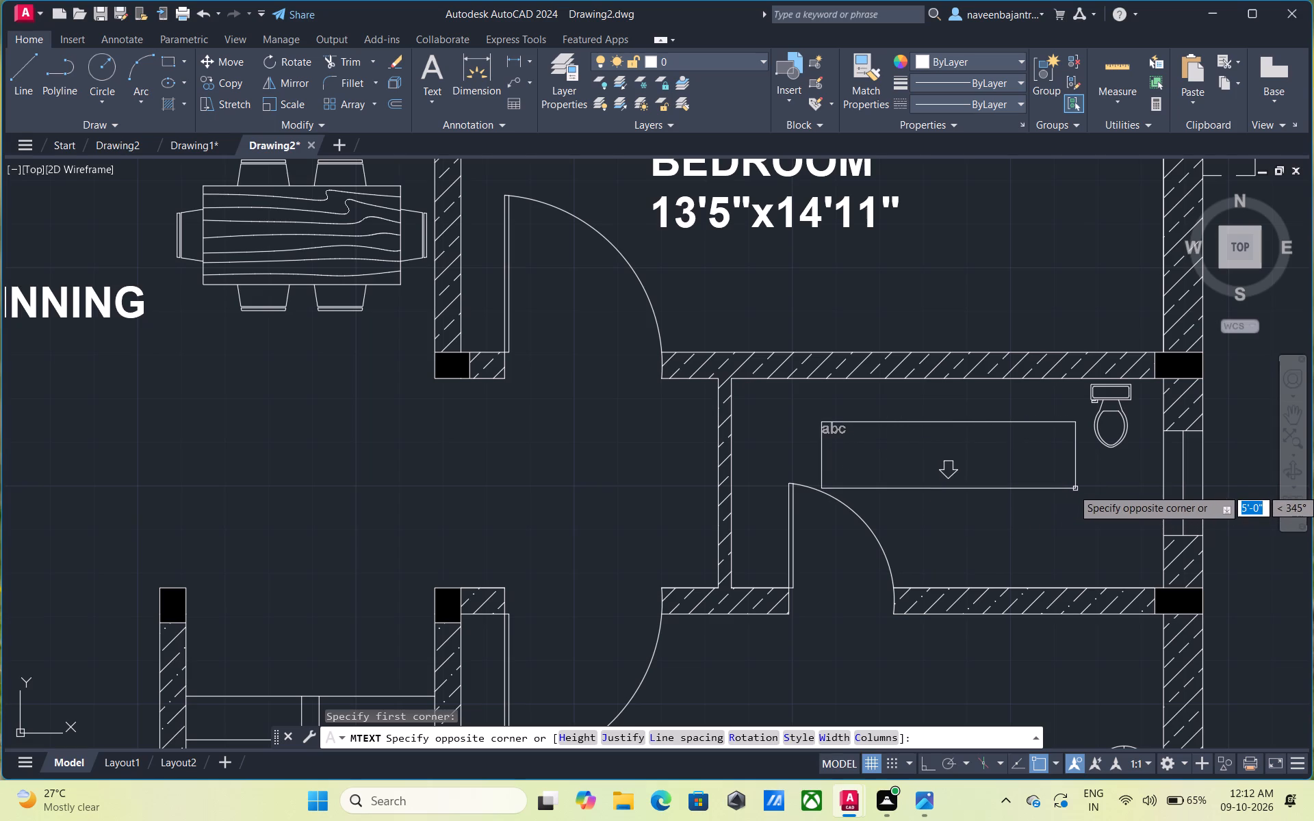
click(1079, 486)
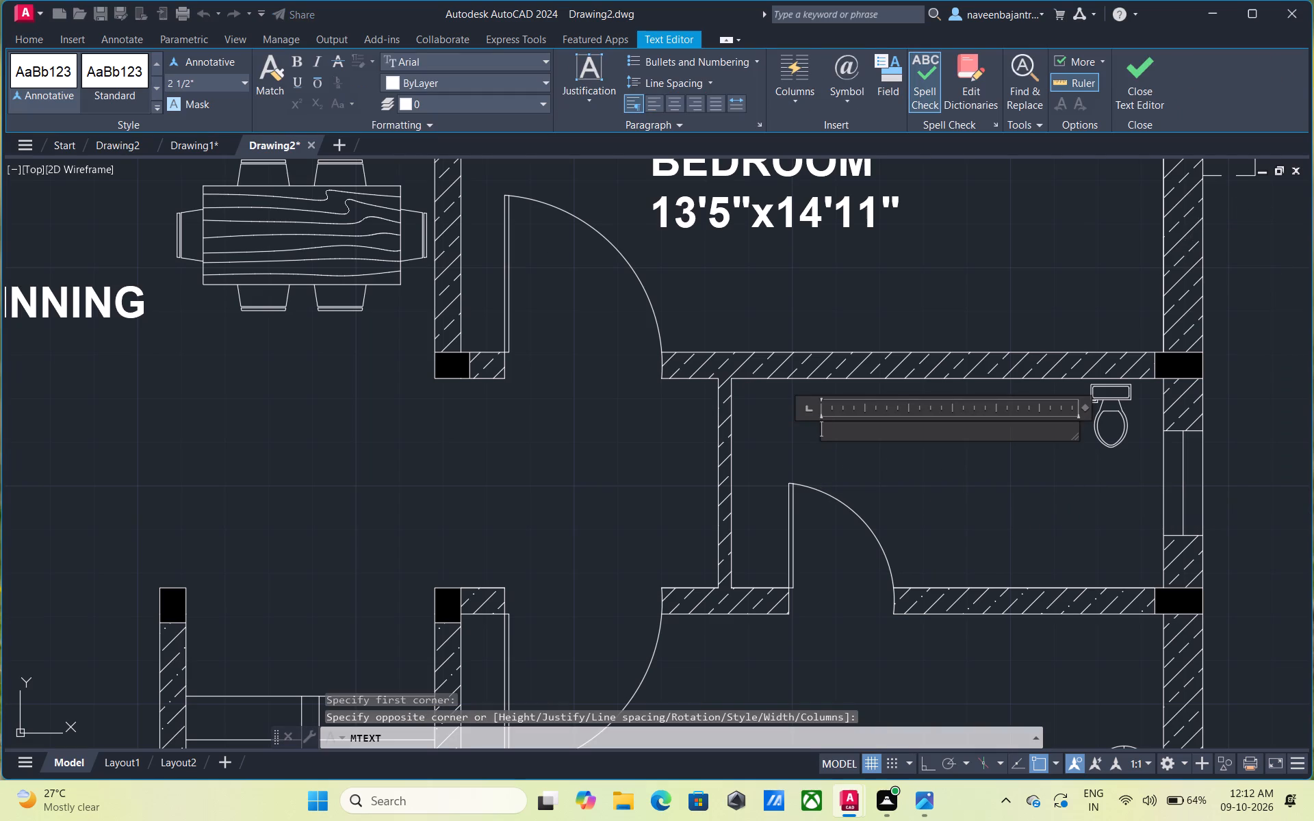
drag(201, 80, 172, 78)
key(BackSpace)
key(7)
key(shift+quotedbl)
key(Return)
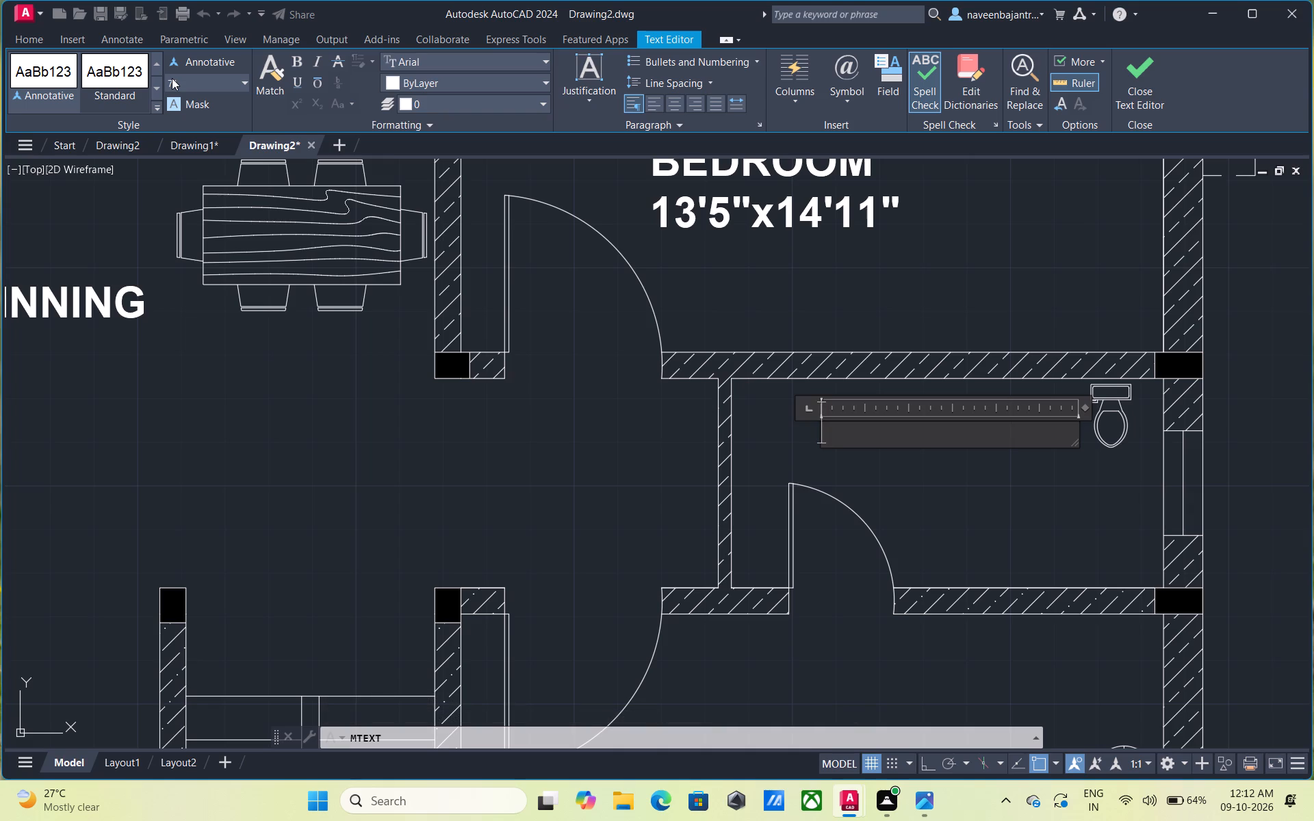
text(TOILET)
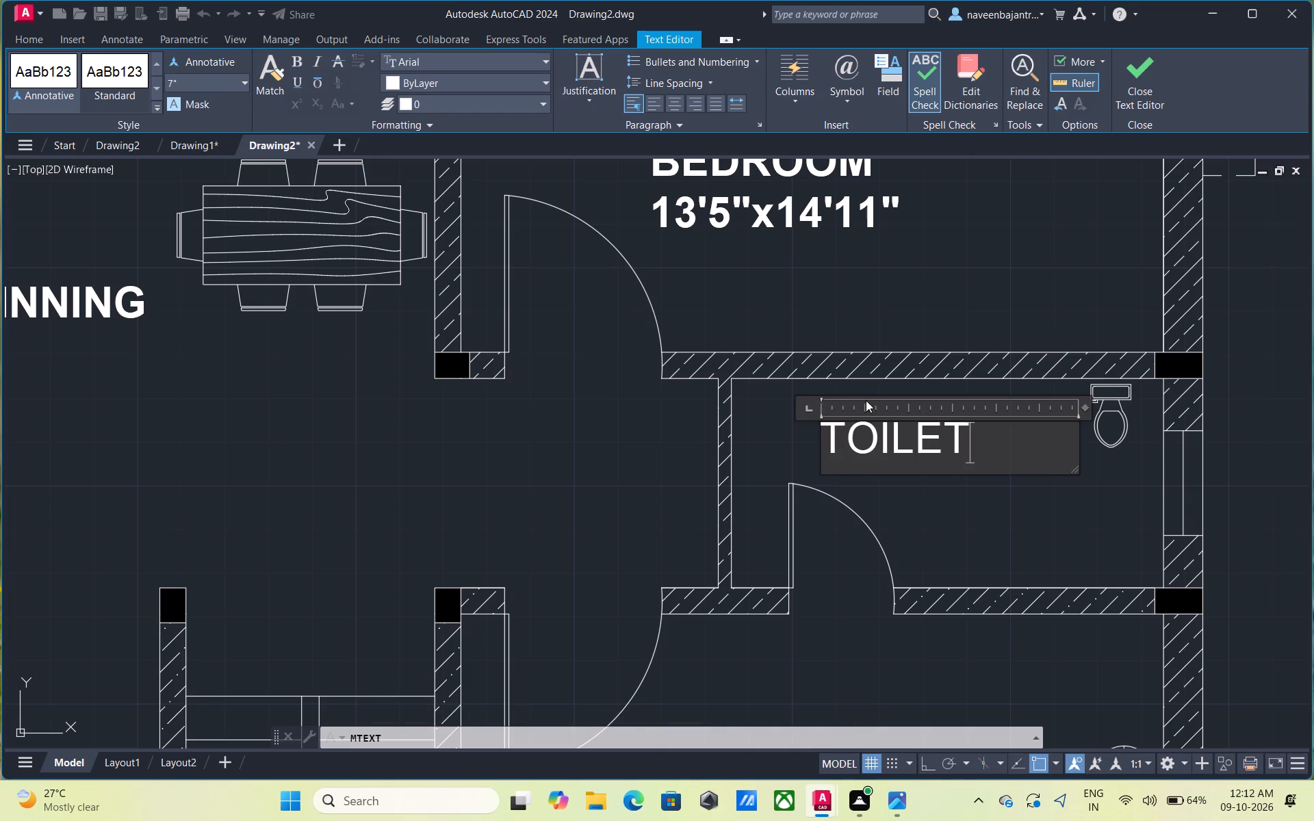
drag(976, 437, 820, 434)
click(302, 59)
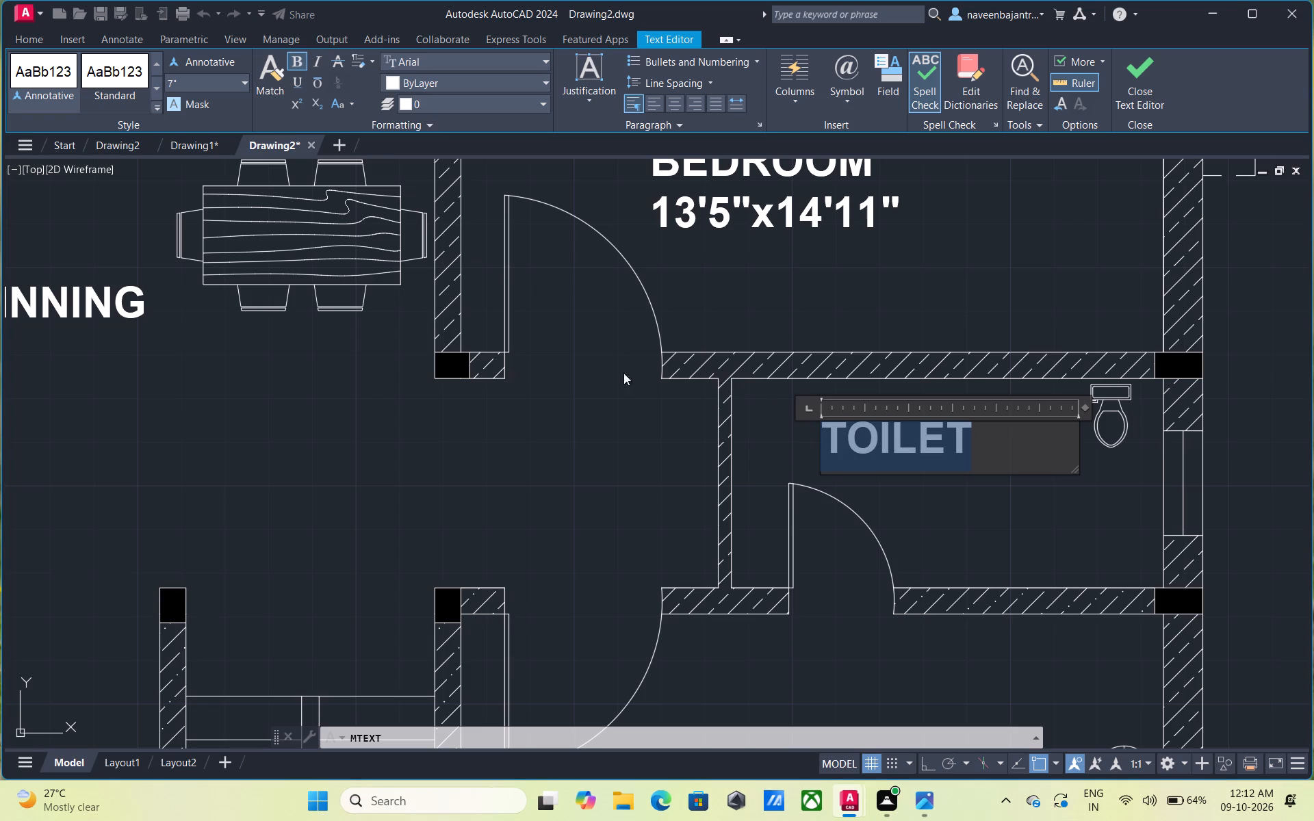
click(1131, 73)
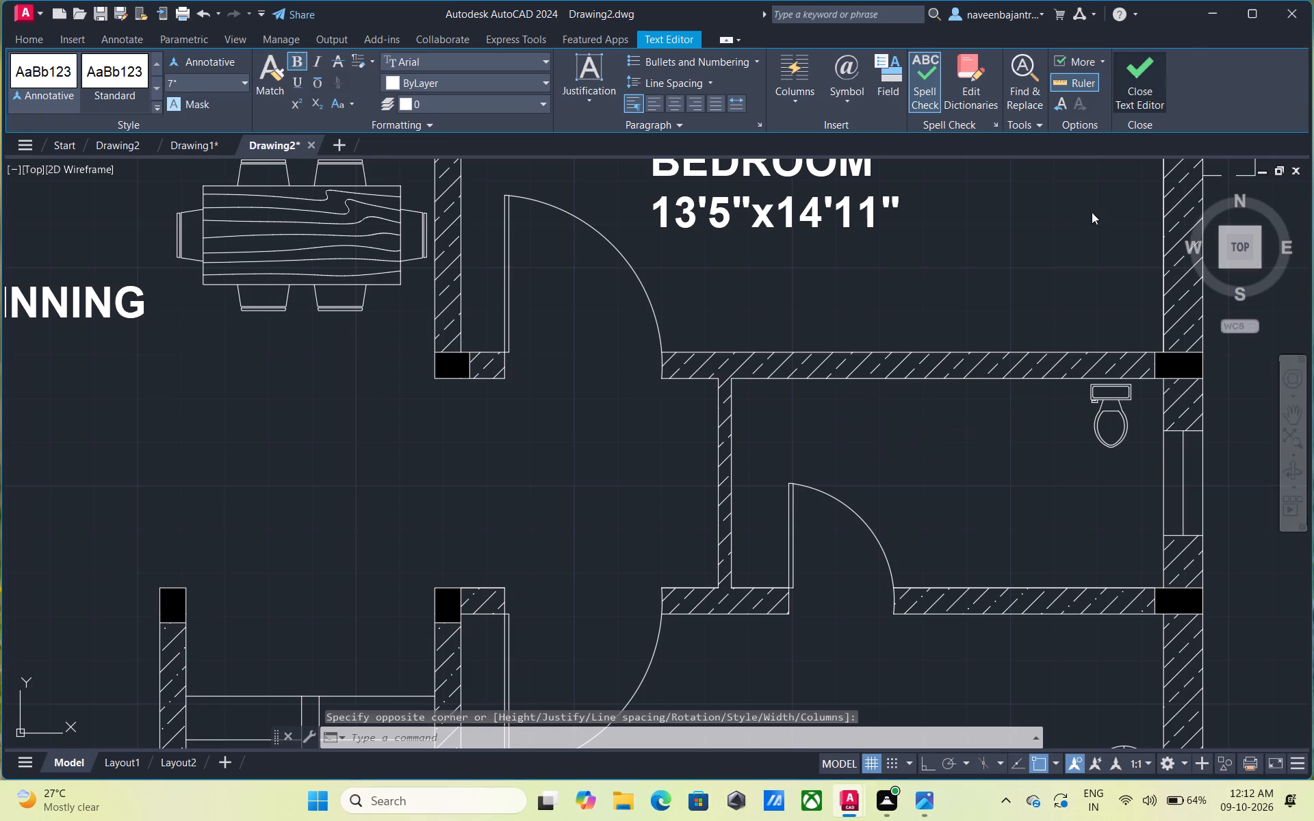
Add bold multiline text 7" high reading BEDROOM with 13'5"x12'6" on a second line, between the stairs and the lower bedroom's bed.
scroll(1042, 390, down, 2)
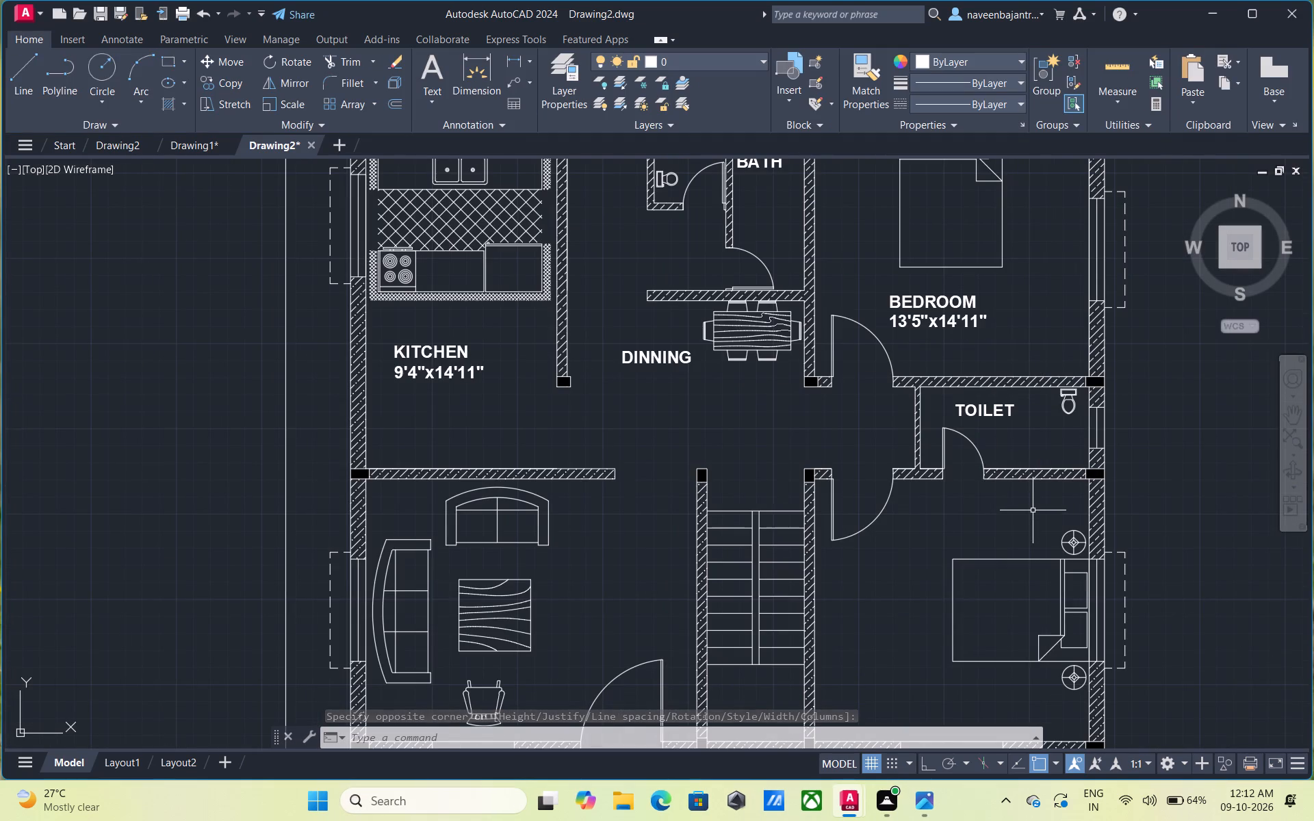
middle_drag(1026, 519, 1022, 519)
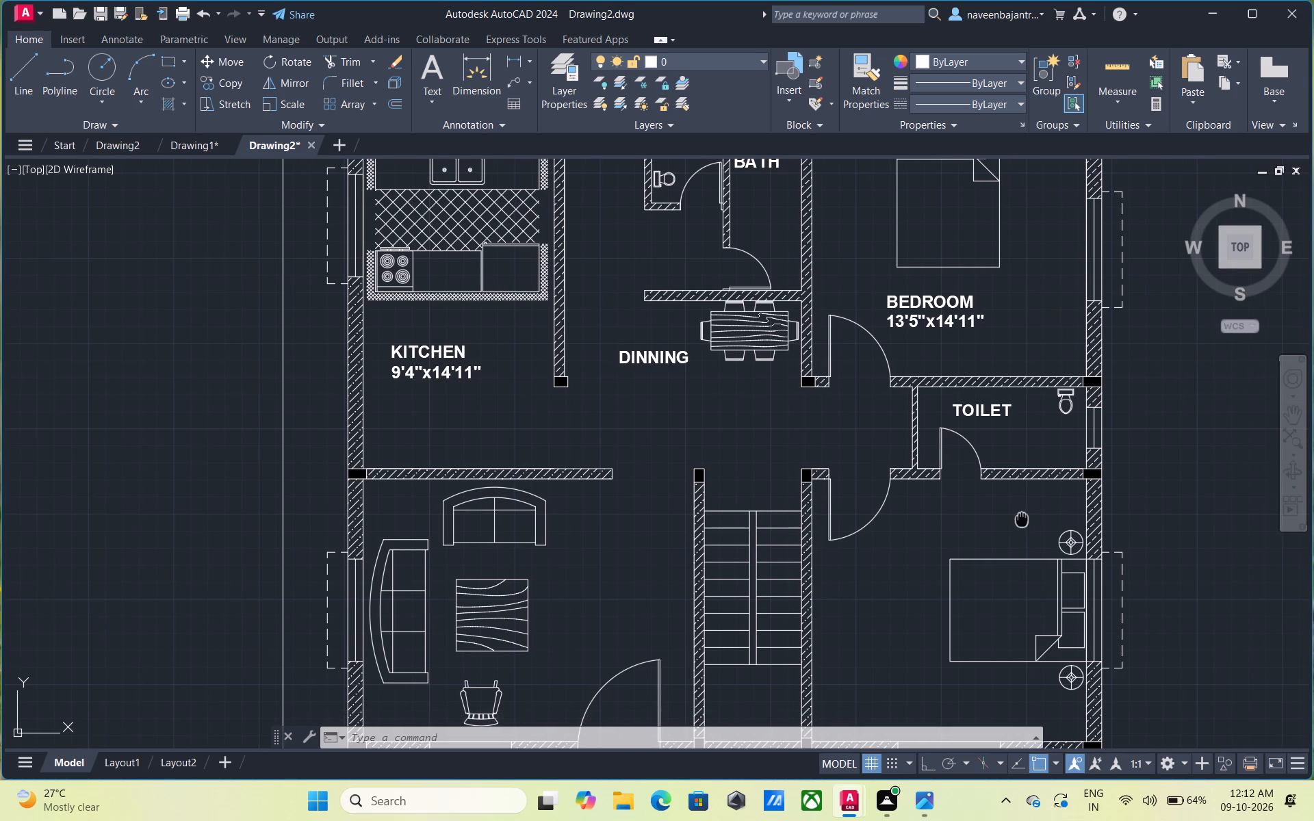
middle_drag(1022, 519, 1017, 476)
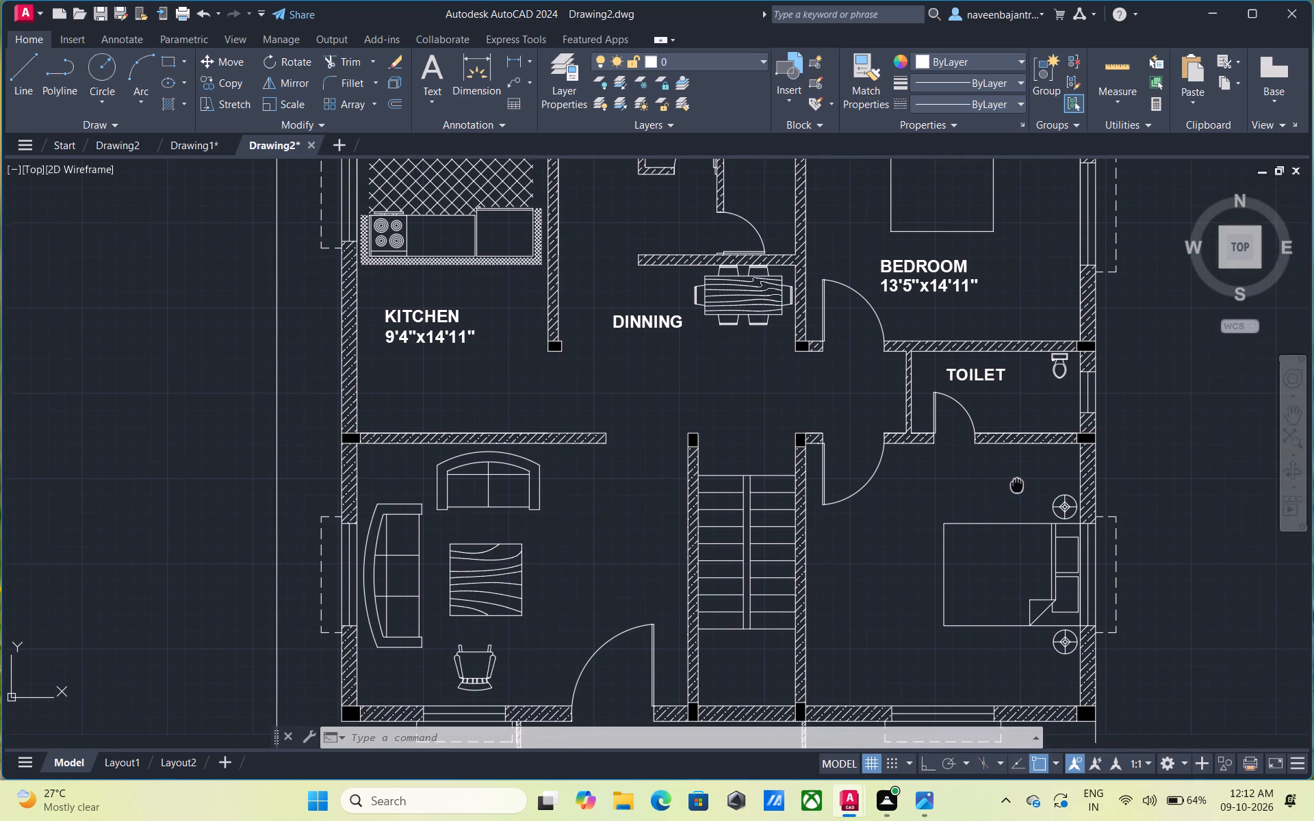
middle_drag(1017, 476, 1017, 458)
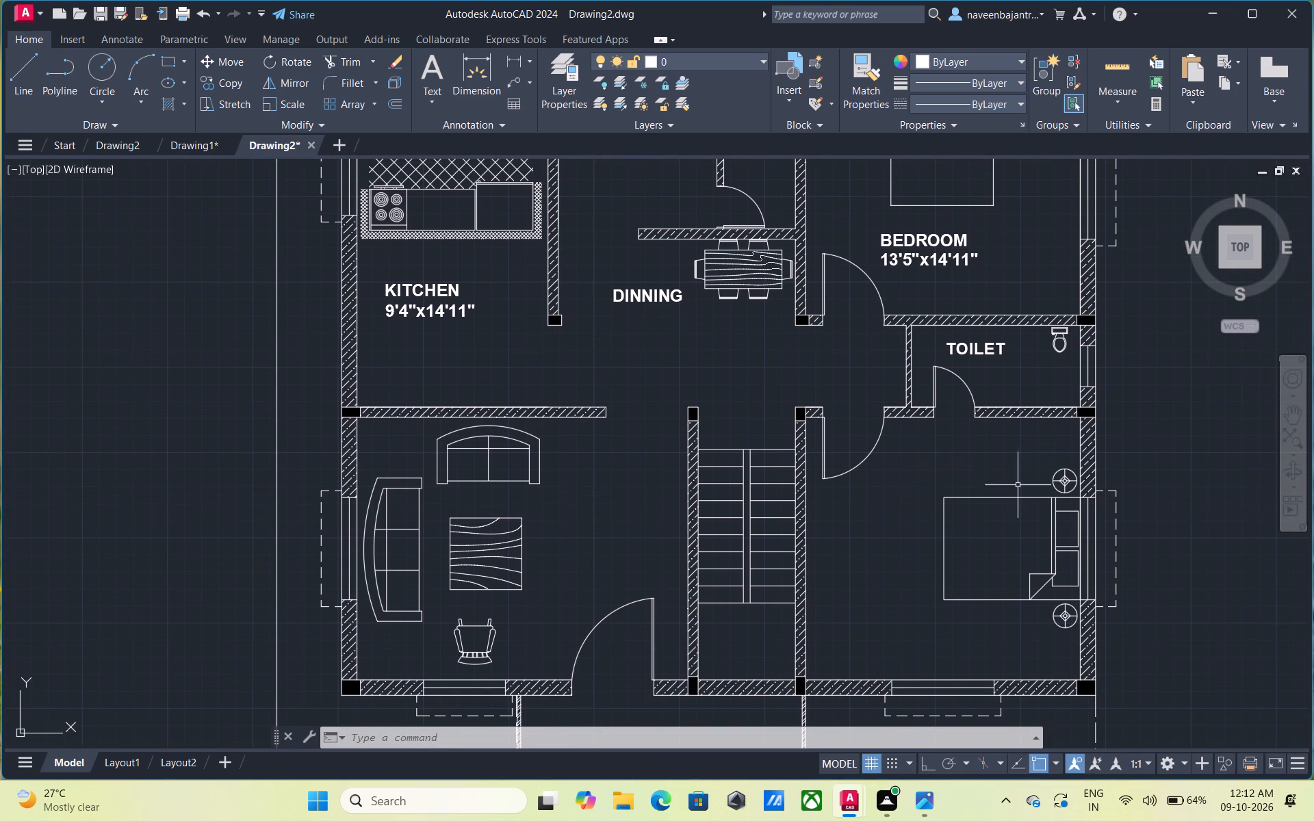
middle_drag(905, 514, 908, 498)
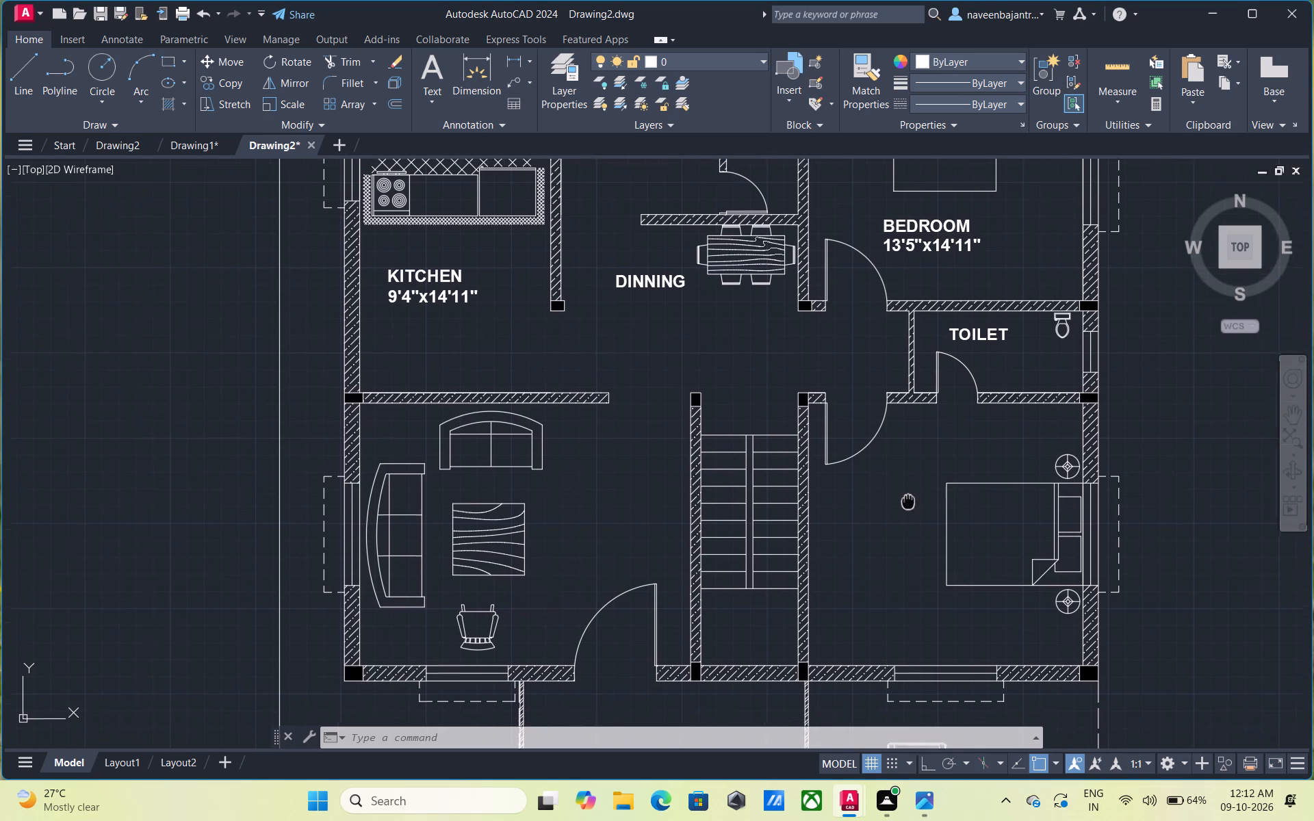
middle_drag(908, 498, 936, 461)
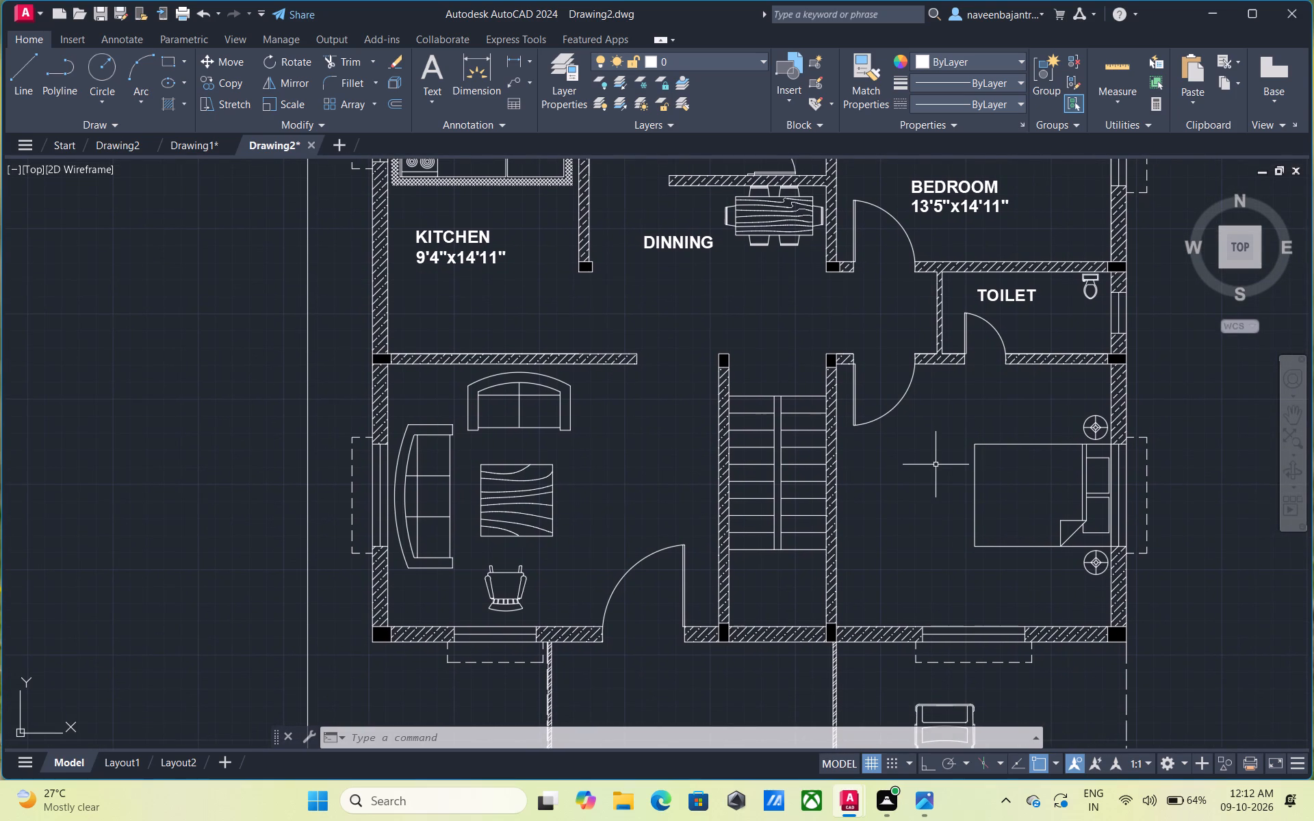
click(437, 74)
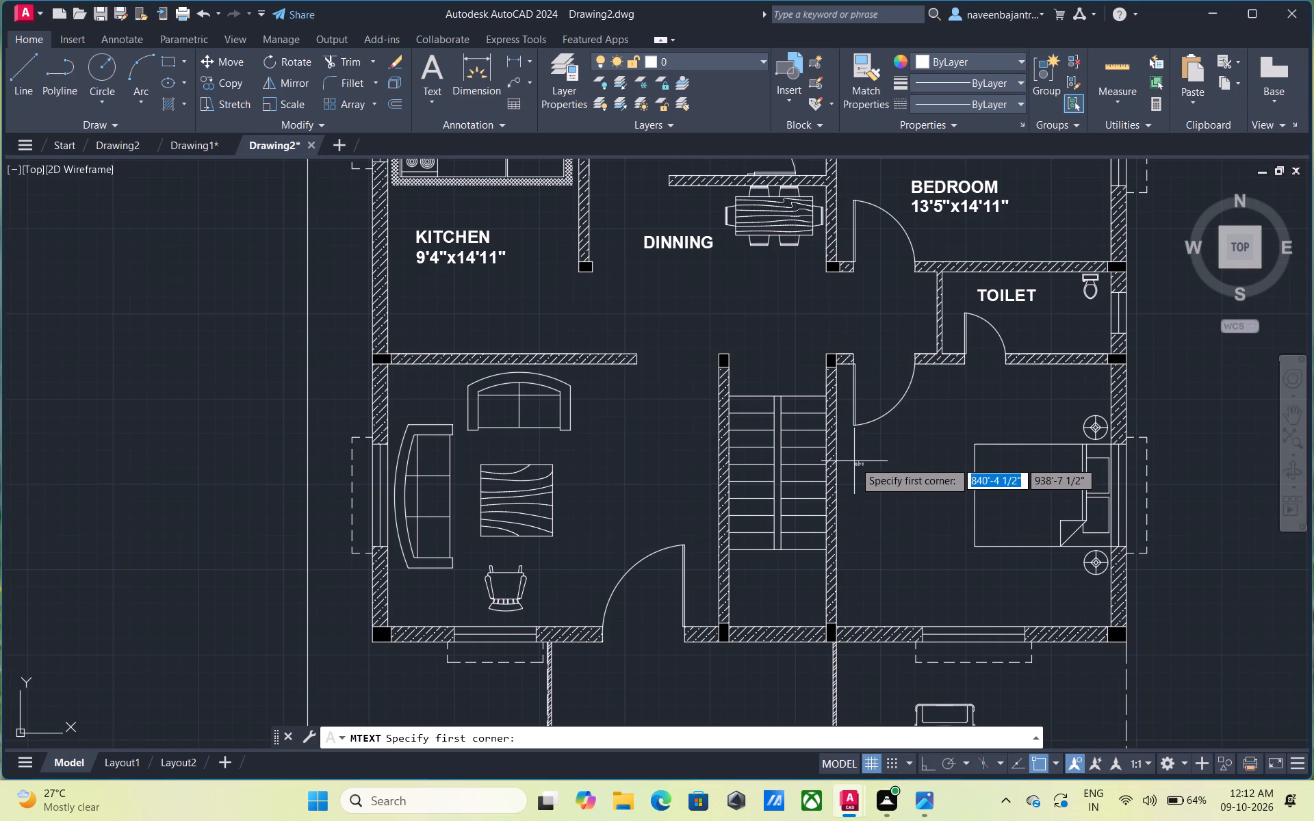
click(850, 468)
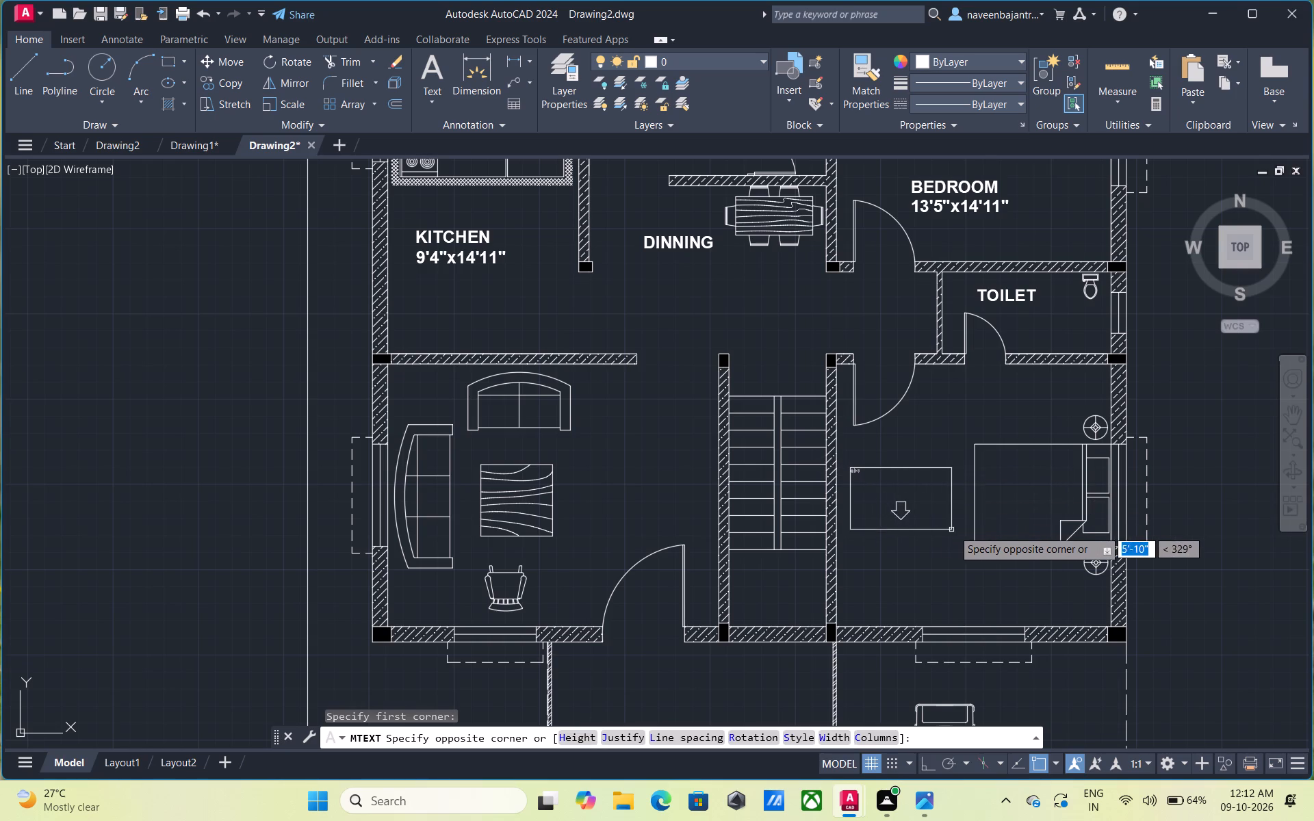
click(967, 527)
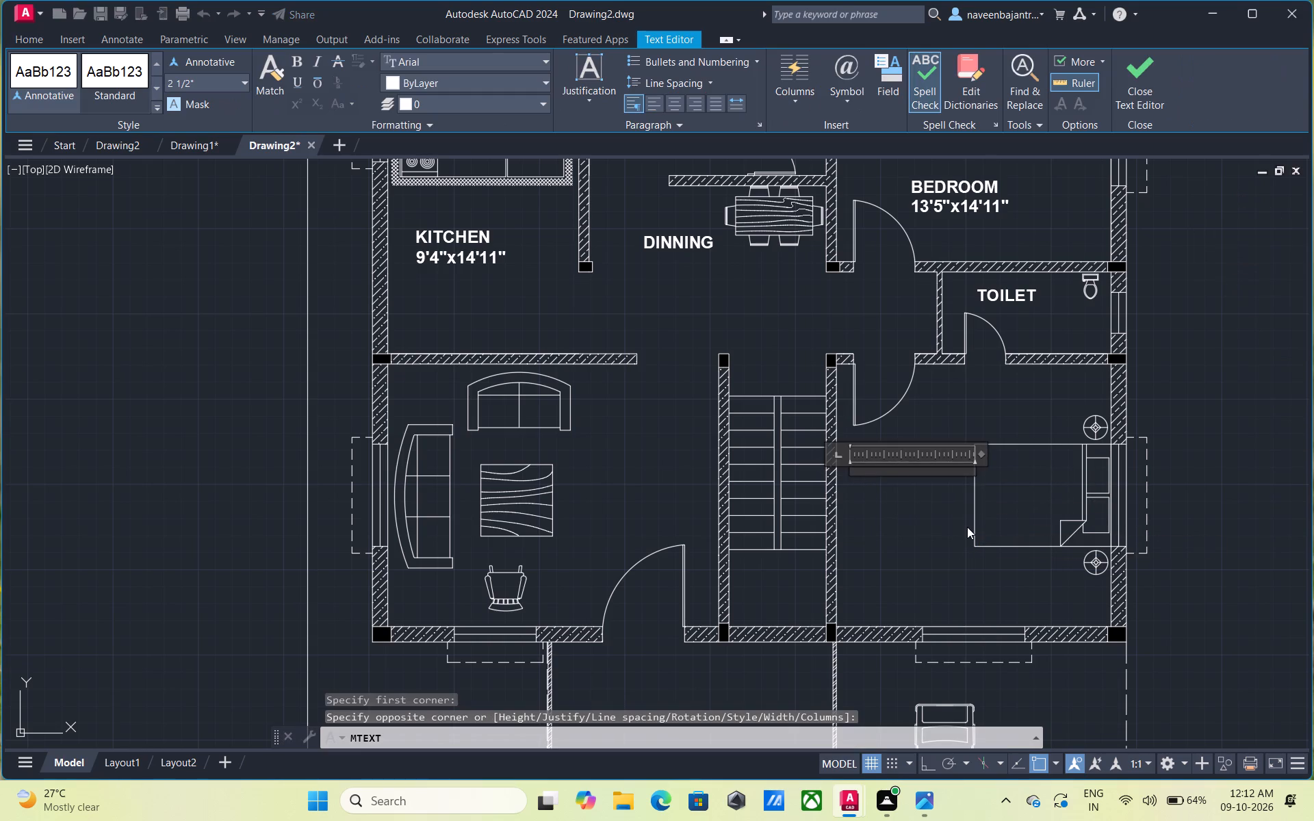
drag(192, 83, 155, 83)
key(BackSpace)
text(7")
key(Return)
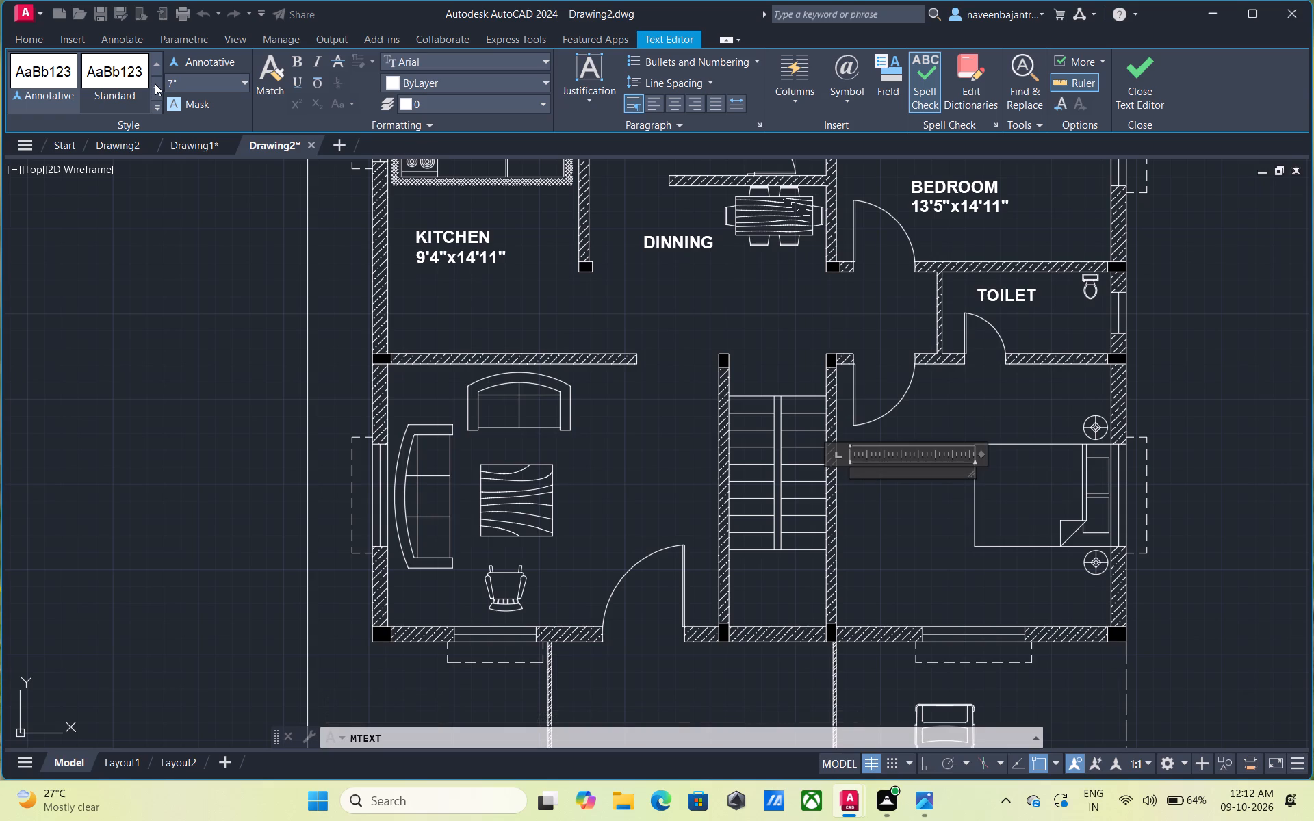
text(BEDROOM)
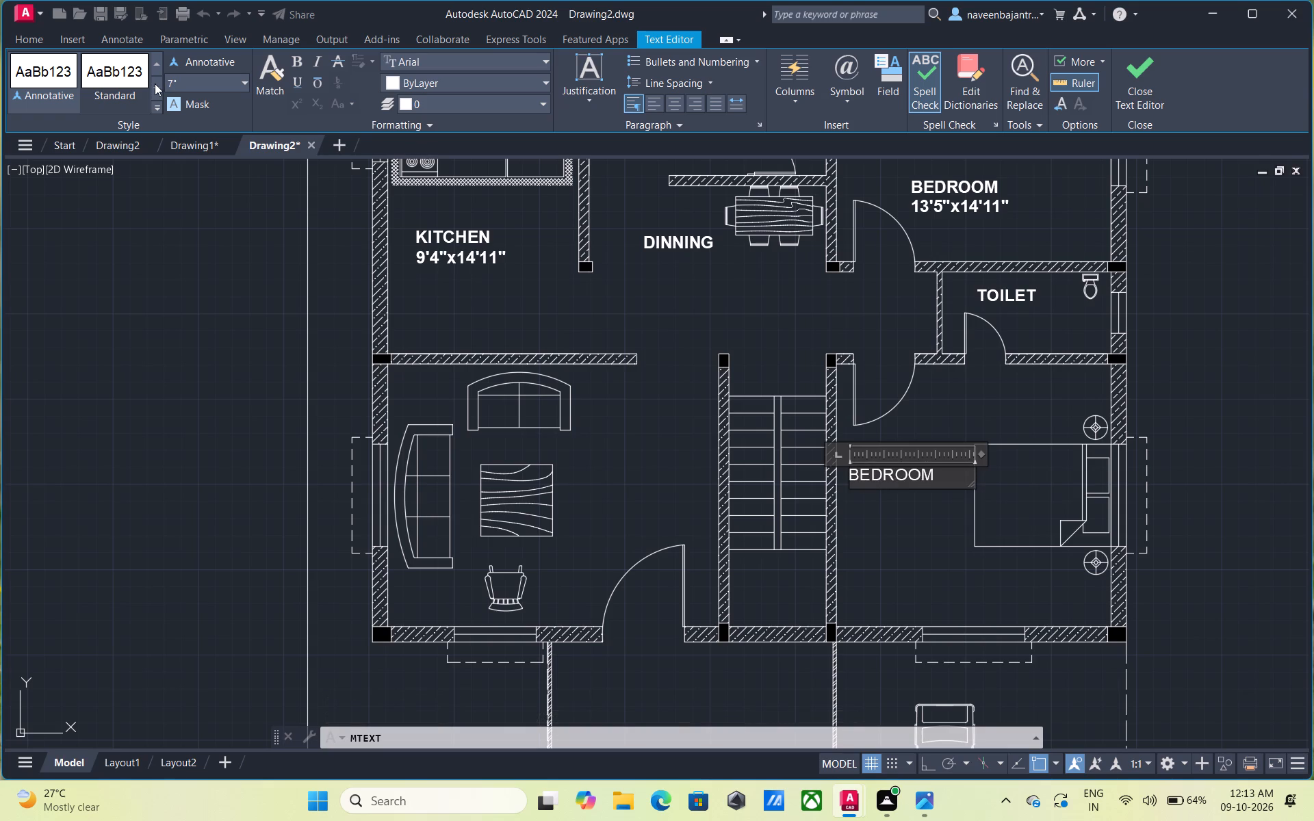
key(Return)
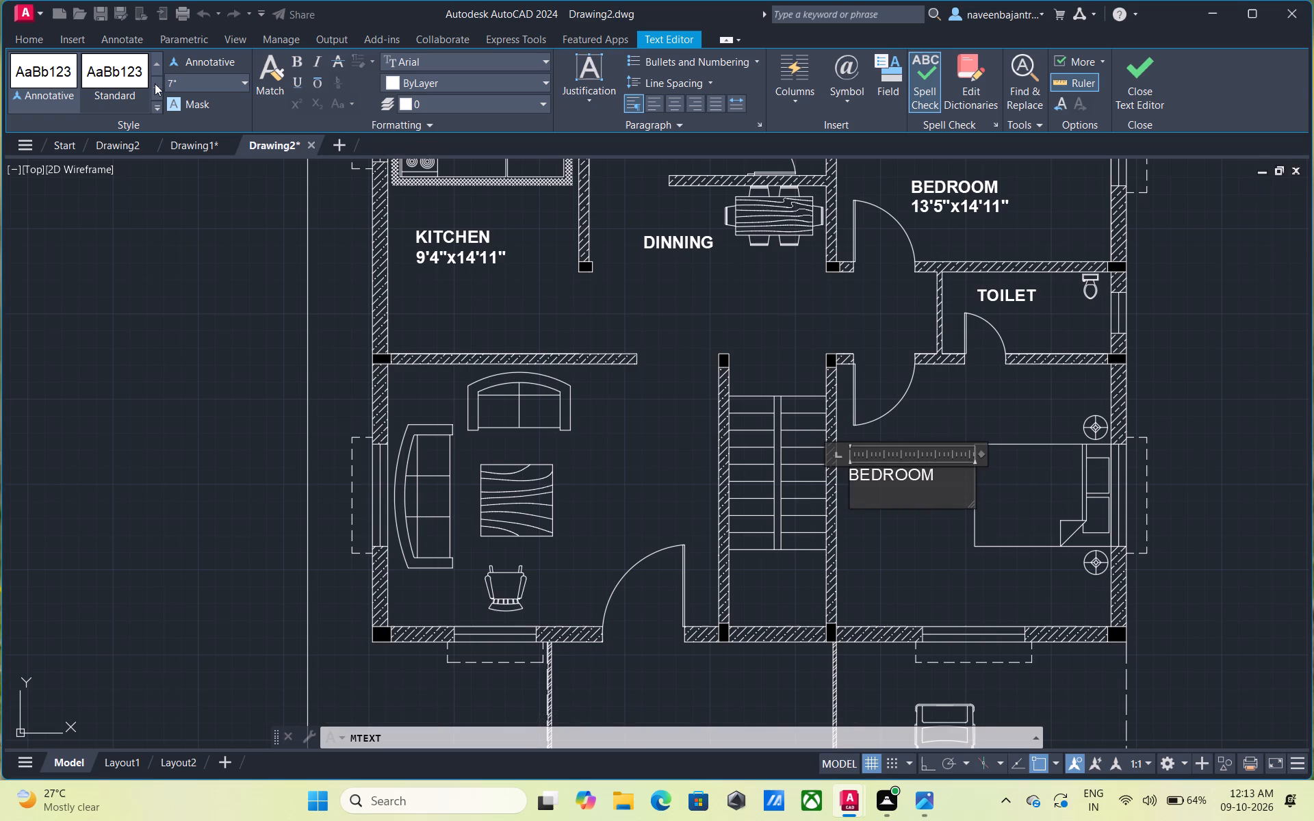
text(13)
key(apostrophe)
text(5")
key(x)
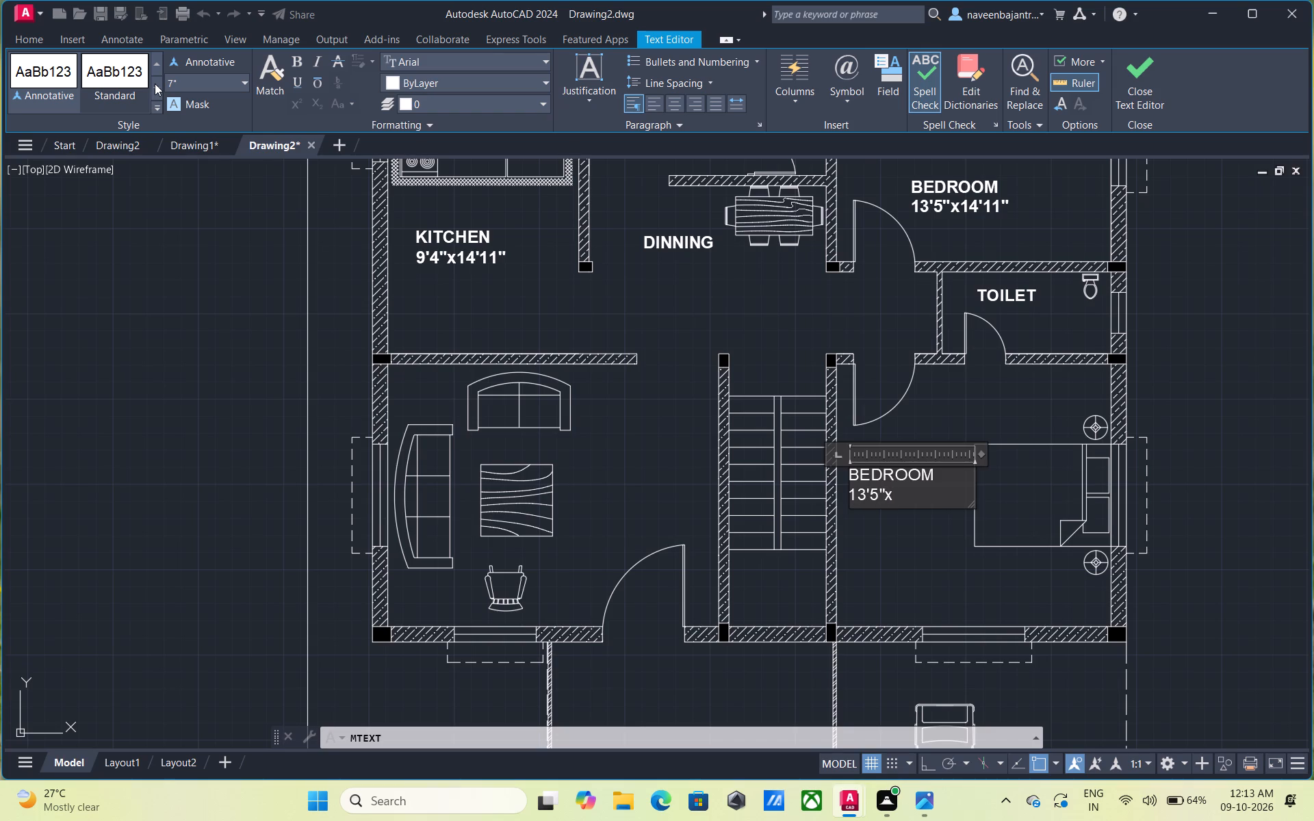
text(12)
key(apostrophe)
text(6")
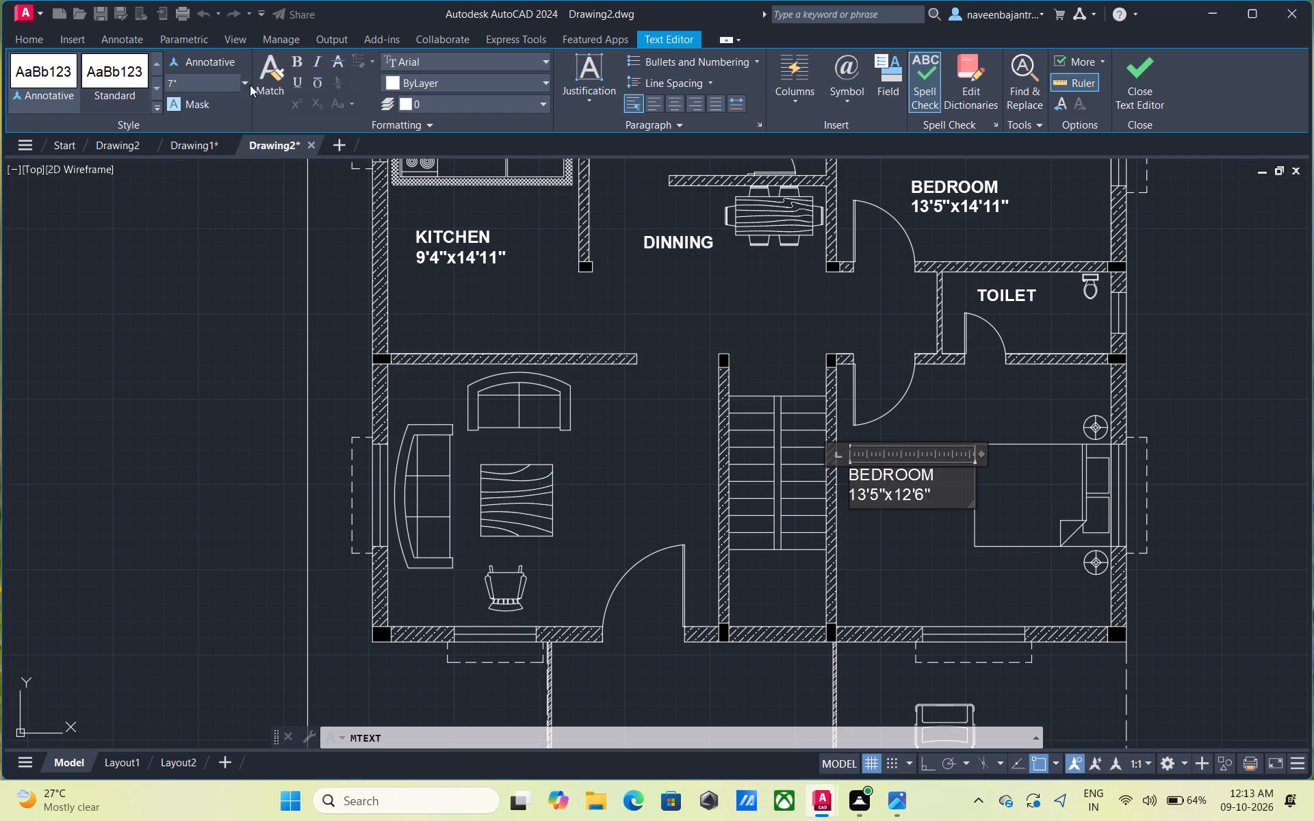
drag(935, 489, 836, 477)
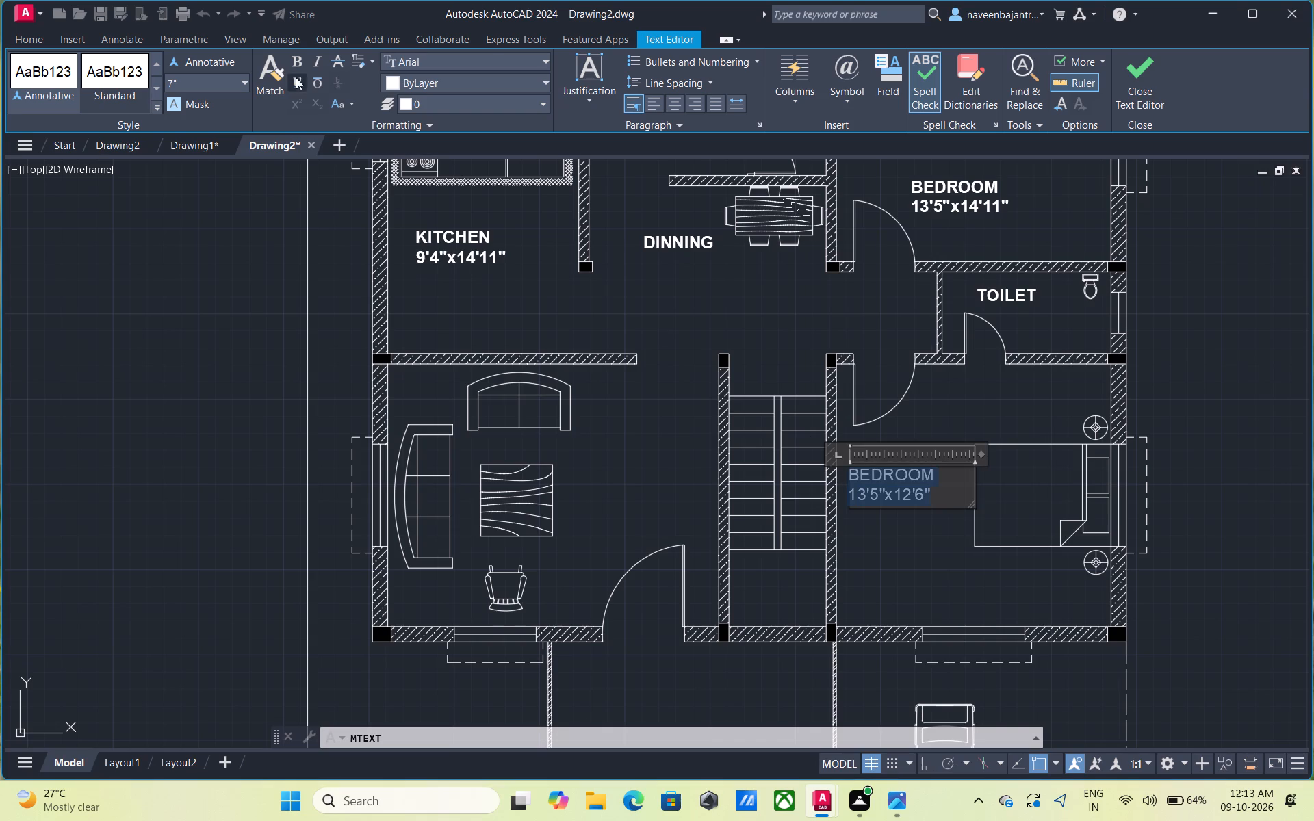
click(296, 68)
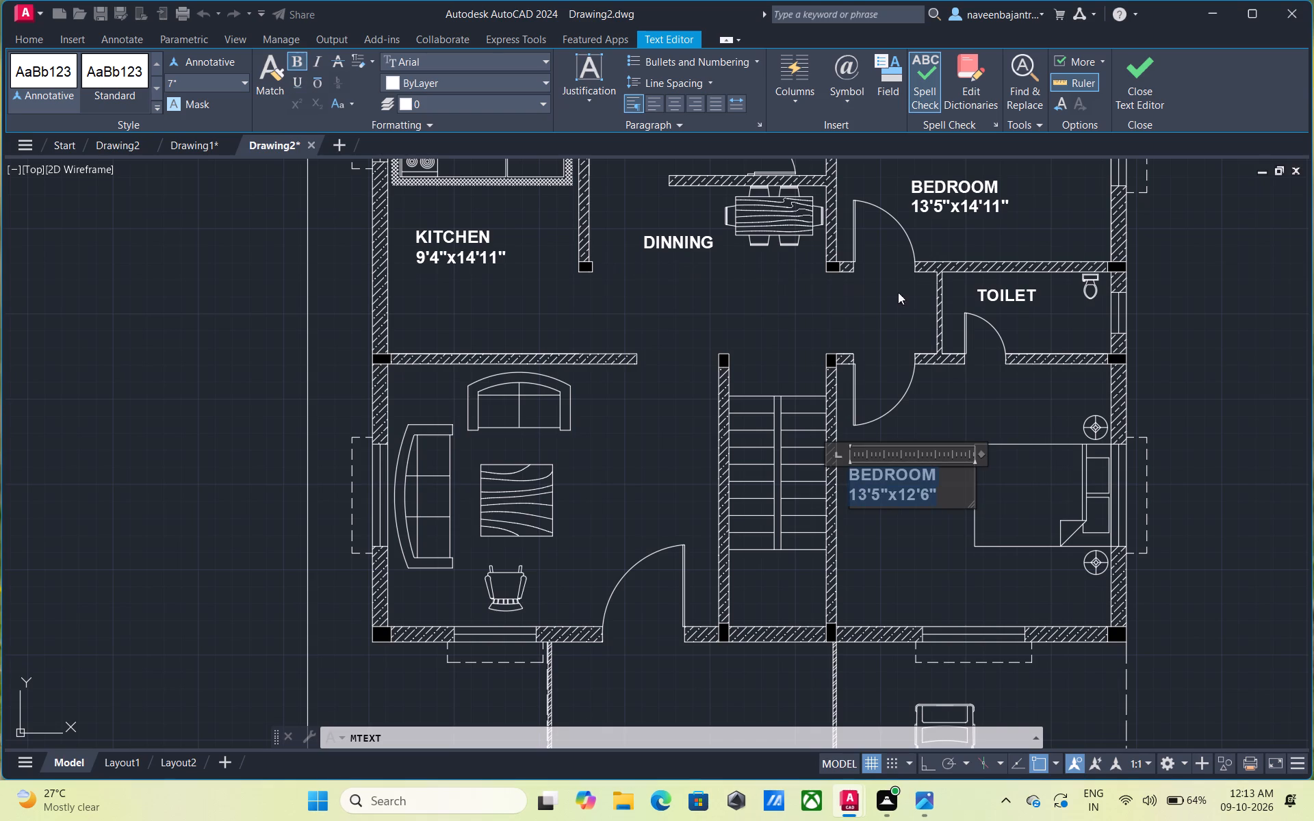
click(1138, 92)
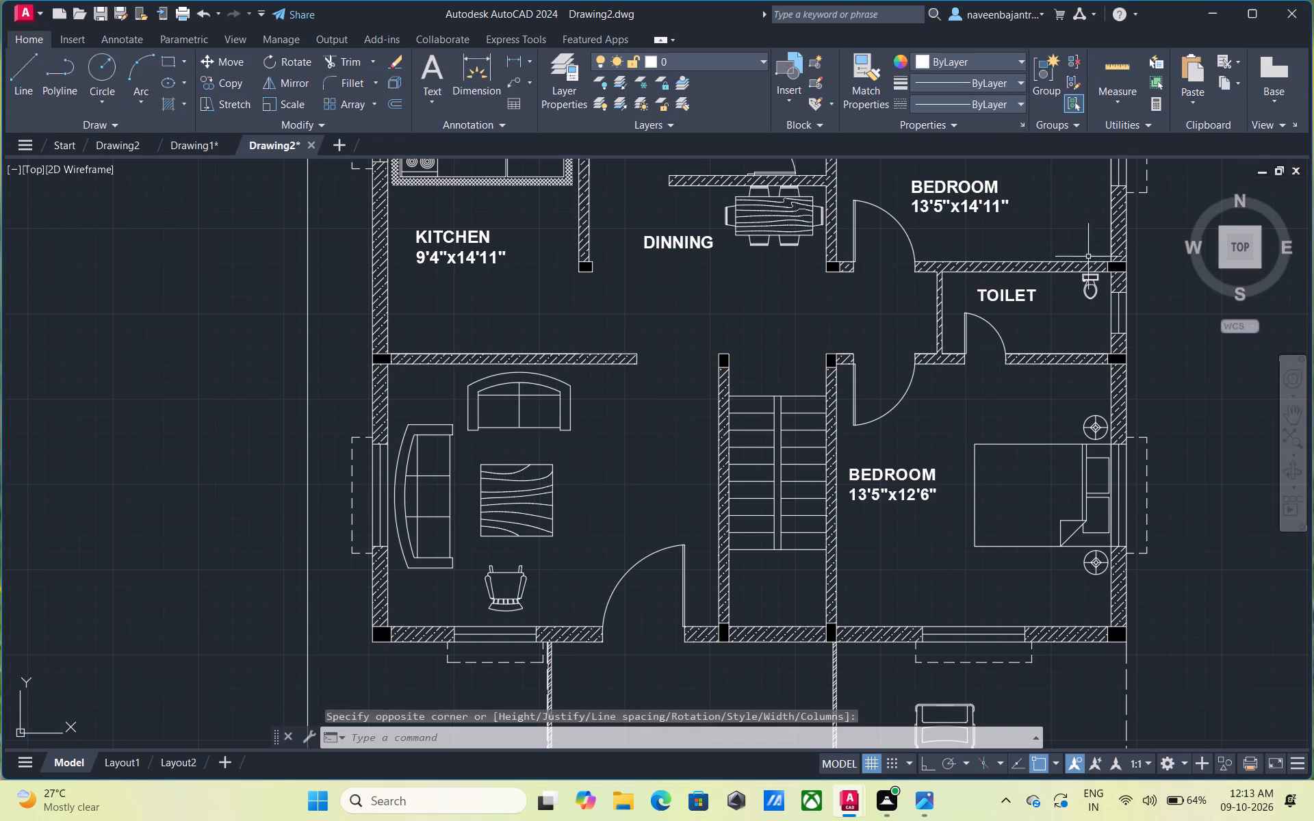
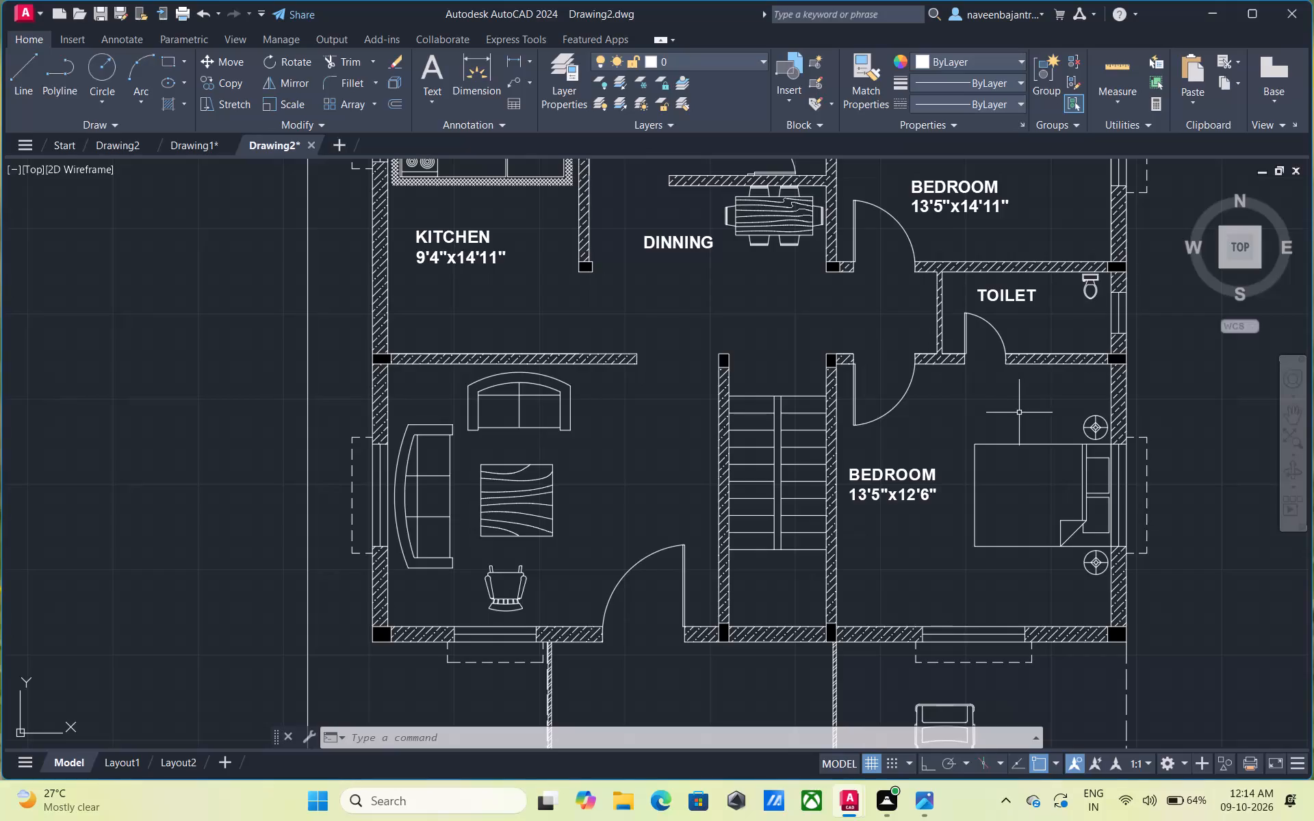
Add a bold multiline text label STAIRS, 7" high, in the open space below the staircase treads.
scroll(1019, 413, down, 2)
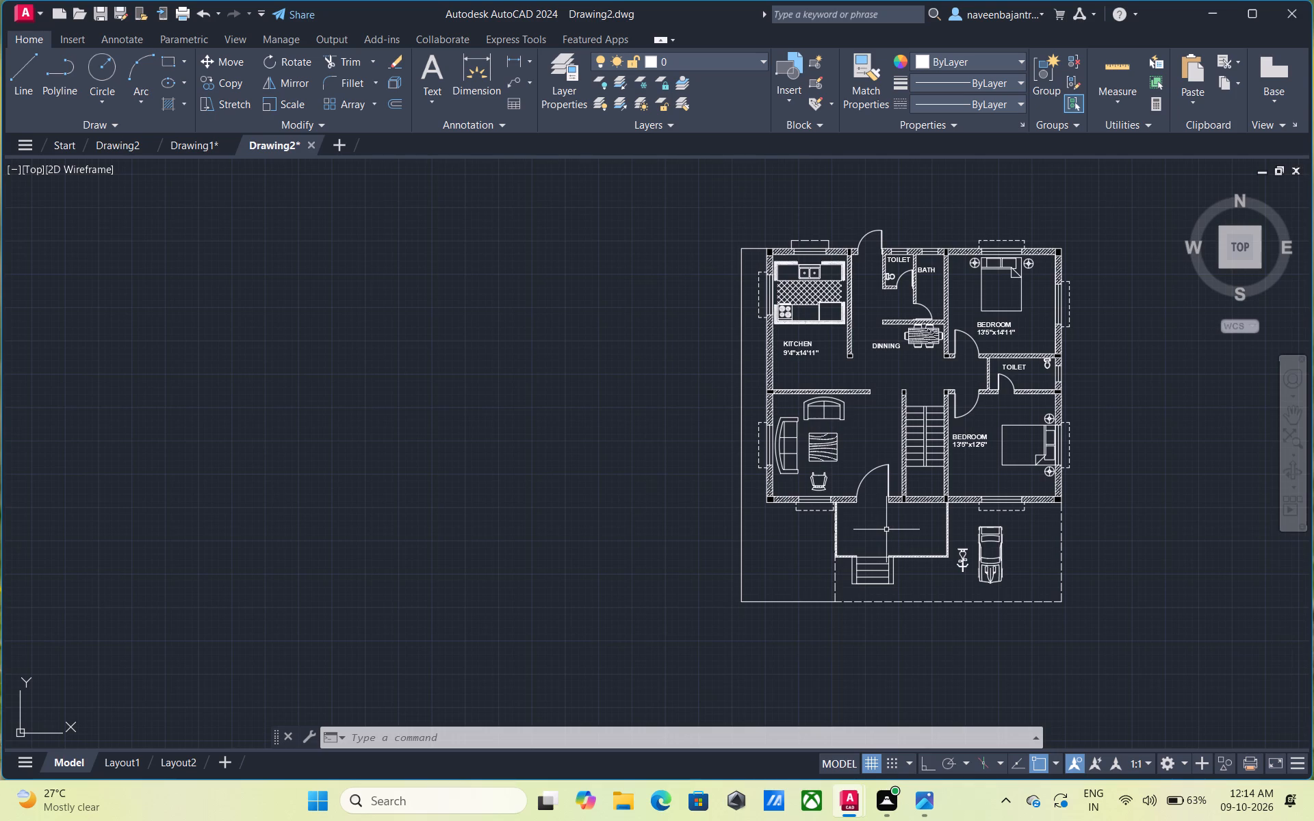
scroll(922, 471, up, 3)
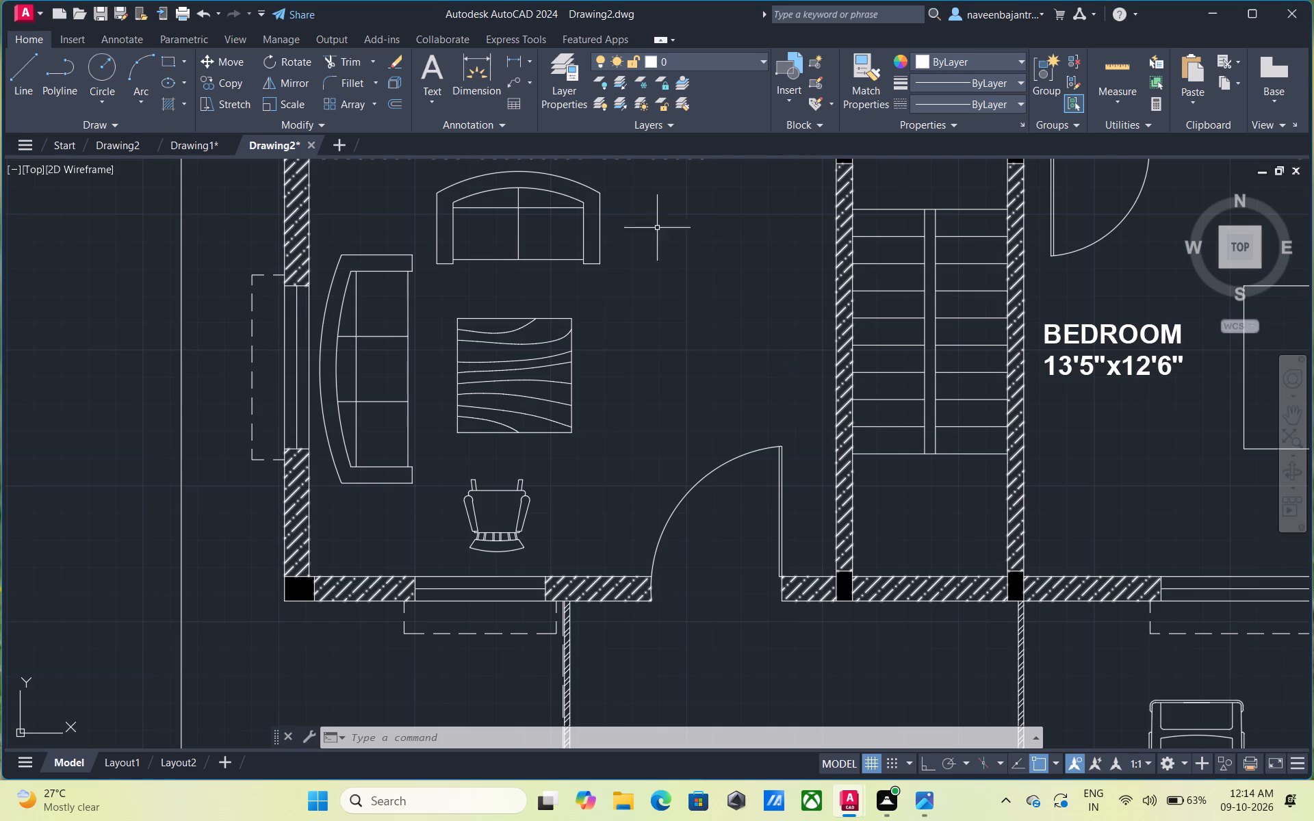
click(428, 66)
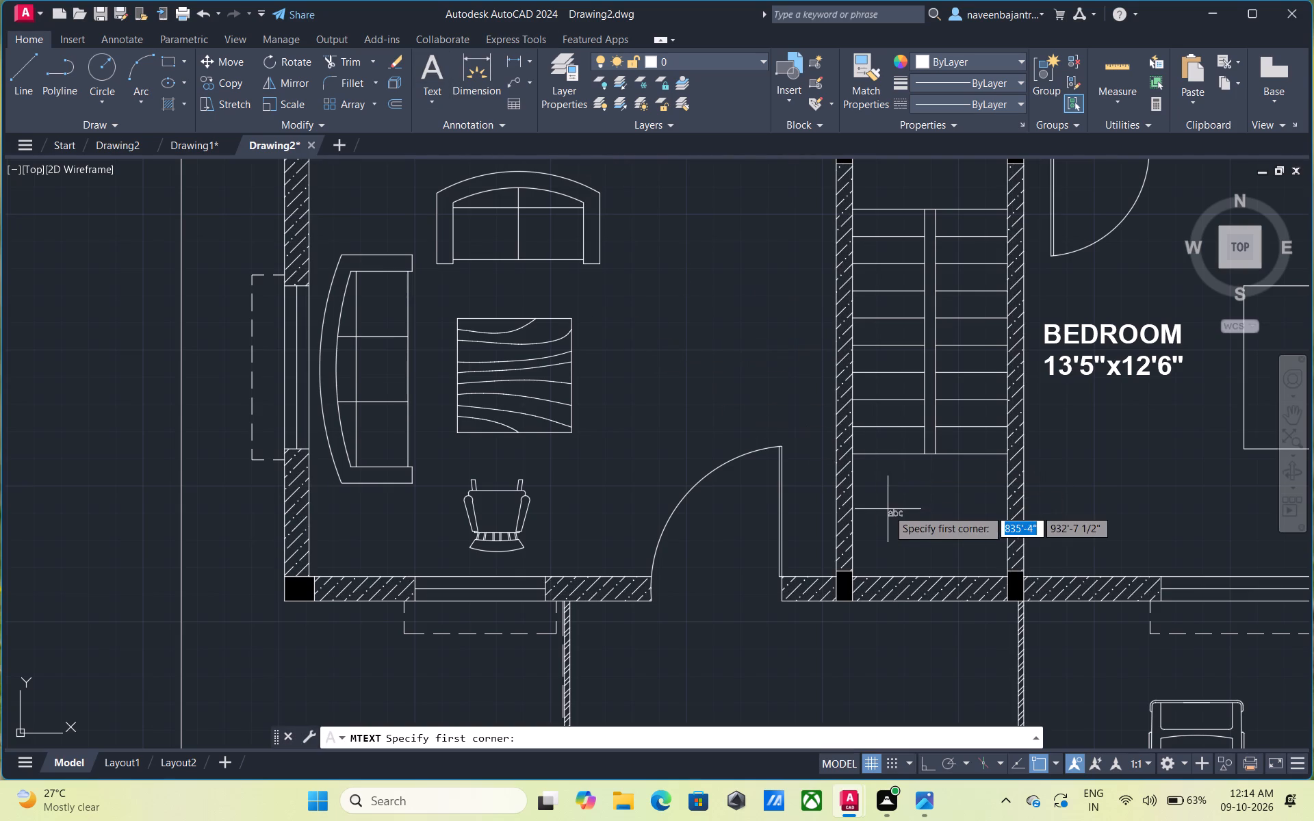
click(871, 487)
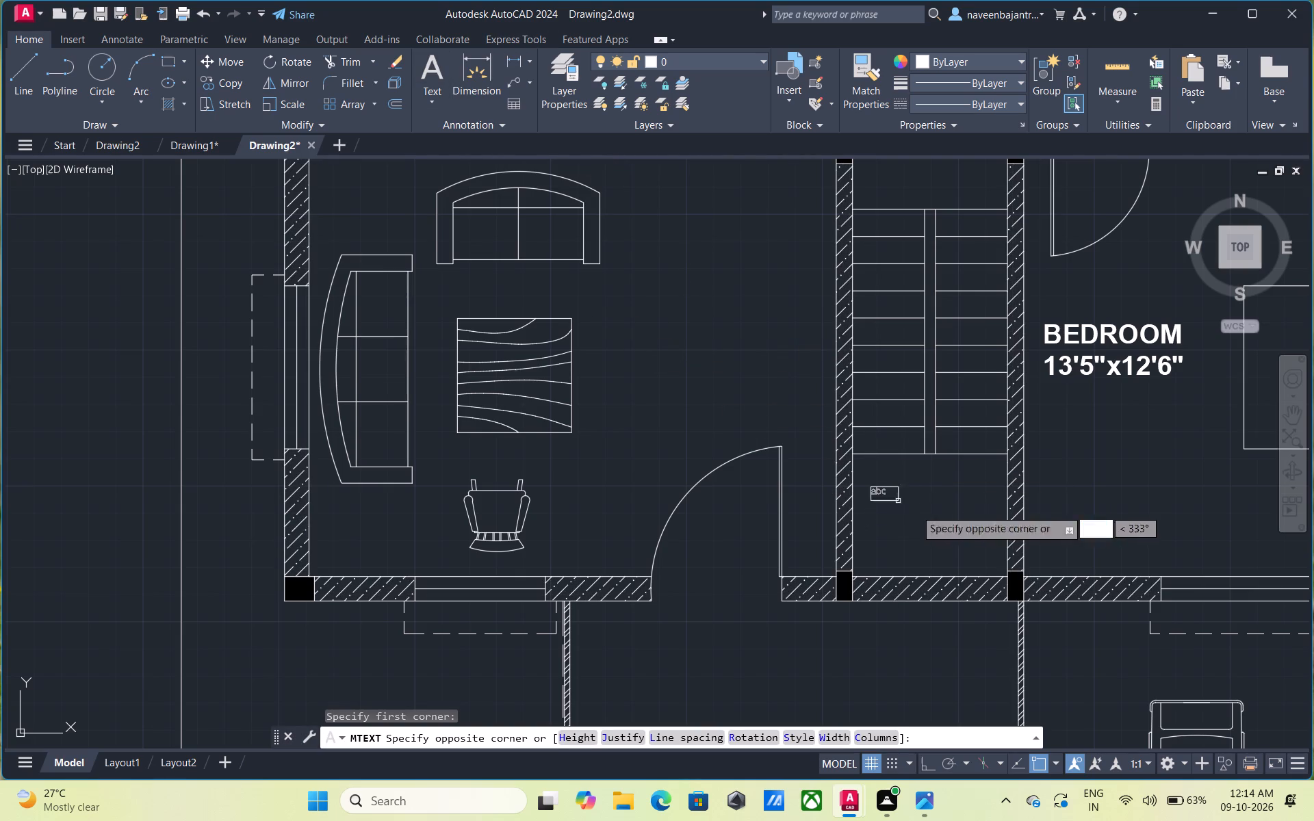
click(998, 549)
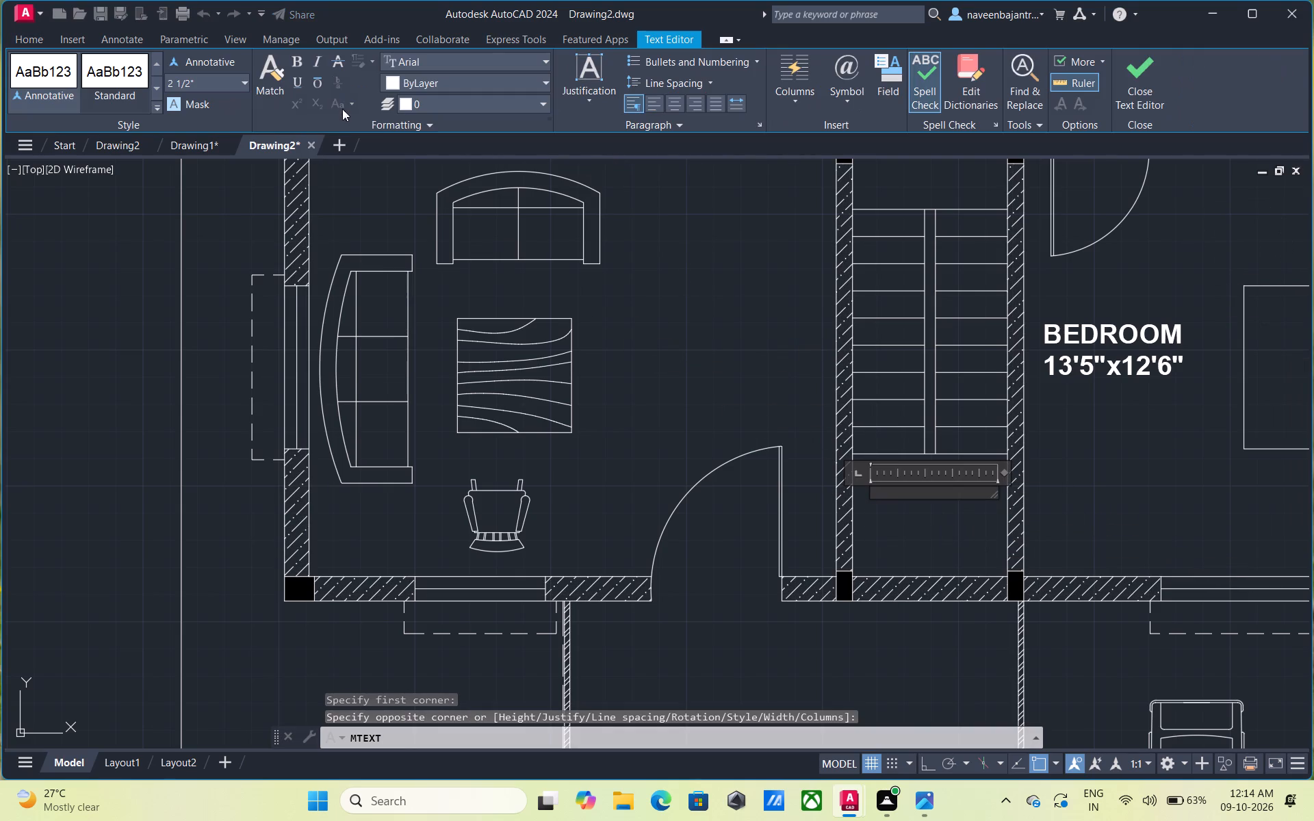
drag(193, 79, 167, 81)
key(BackSpace)
text(7")
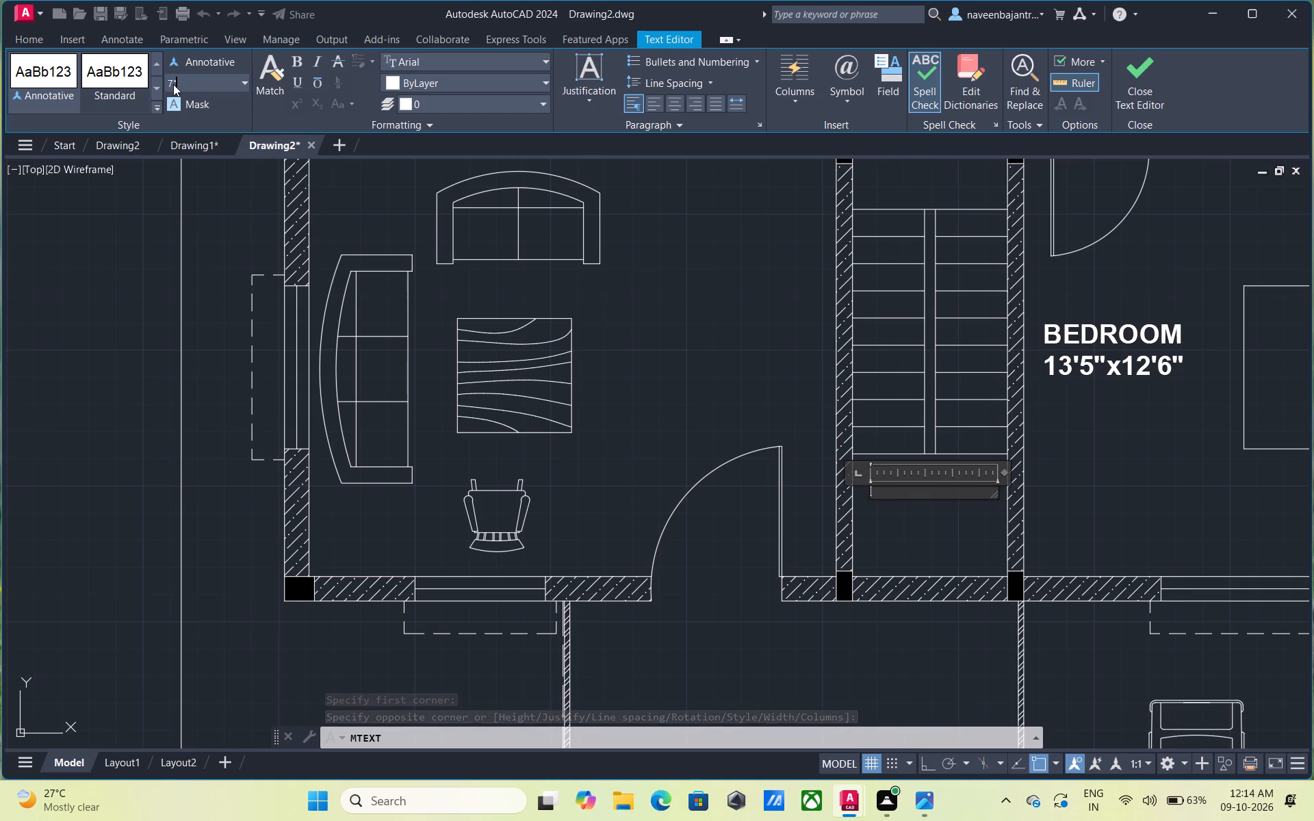
key(Return)
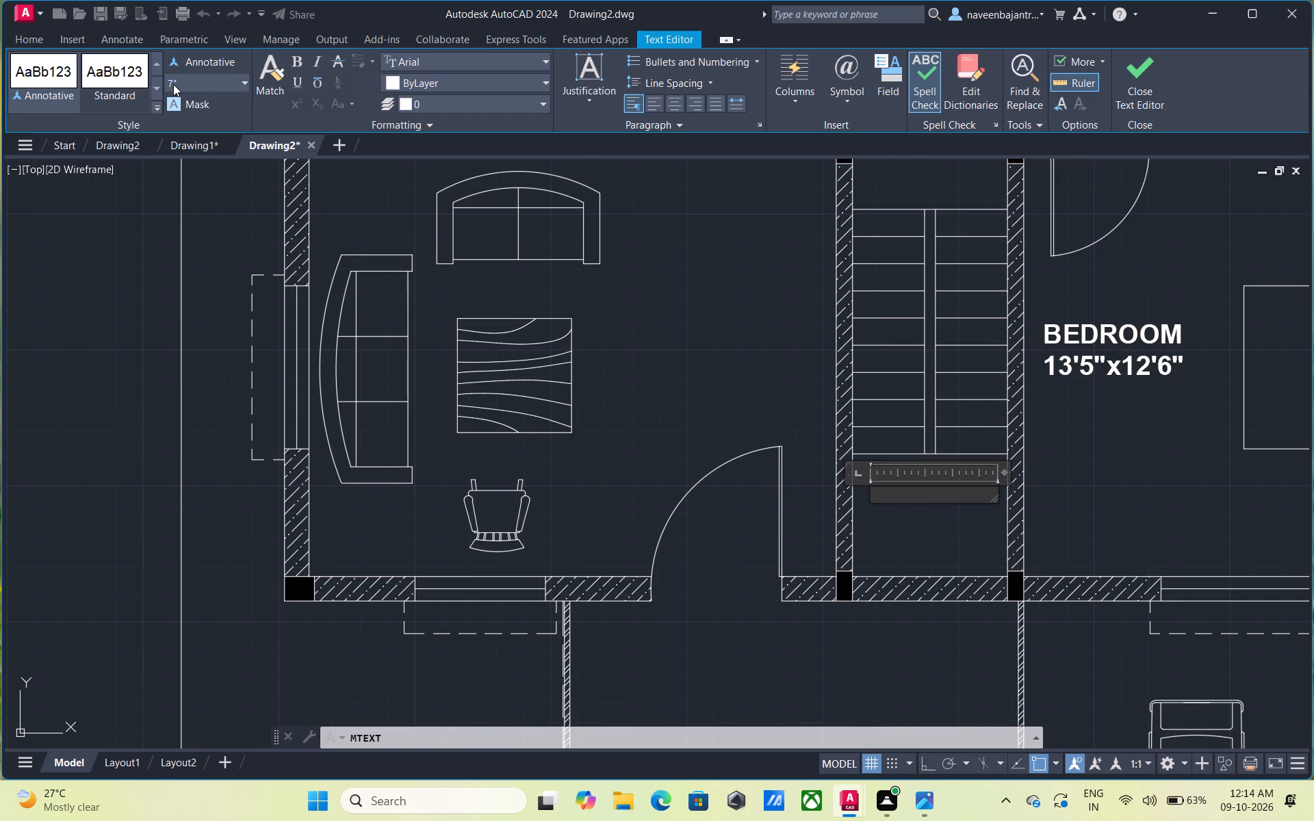
text(ST)
text(AIRS)
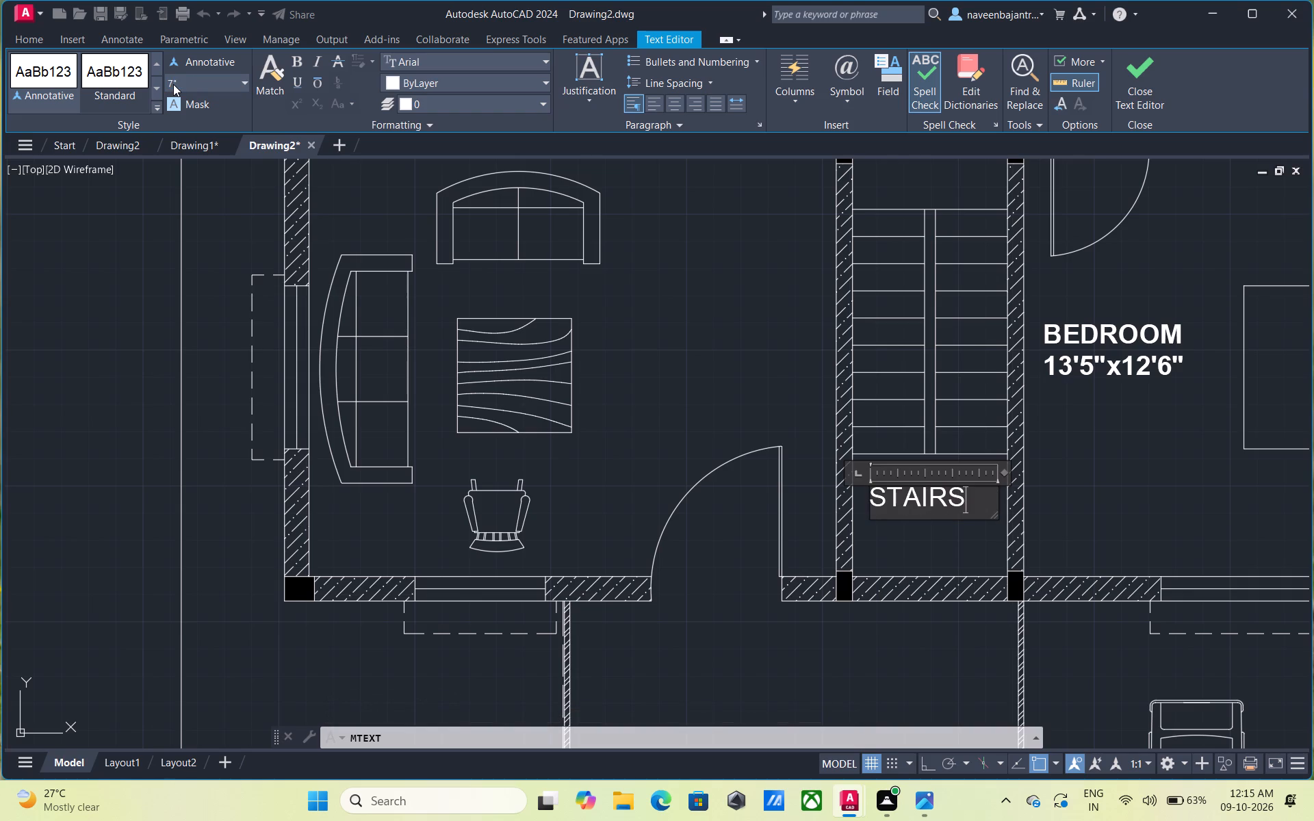
drag(965, 494, 868, 503)
click(294, 59)
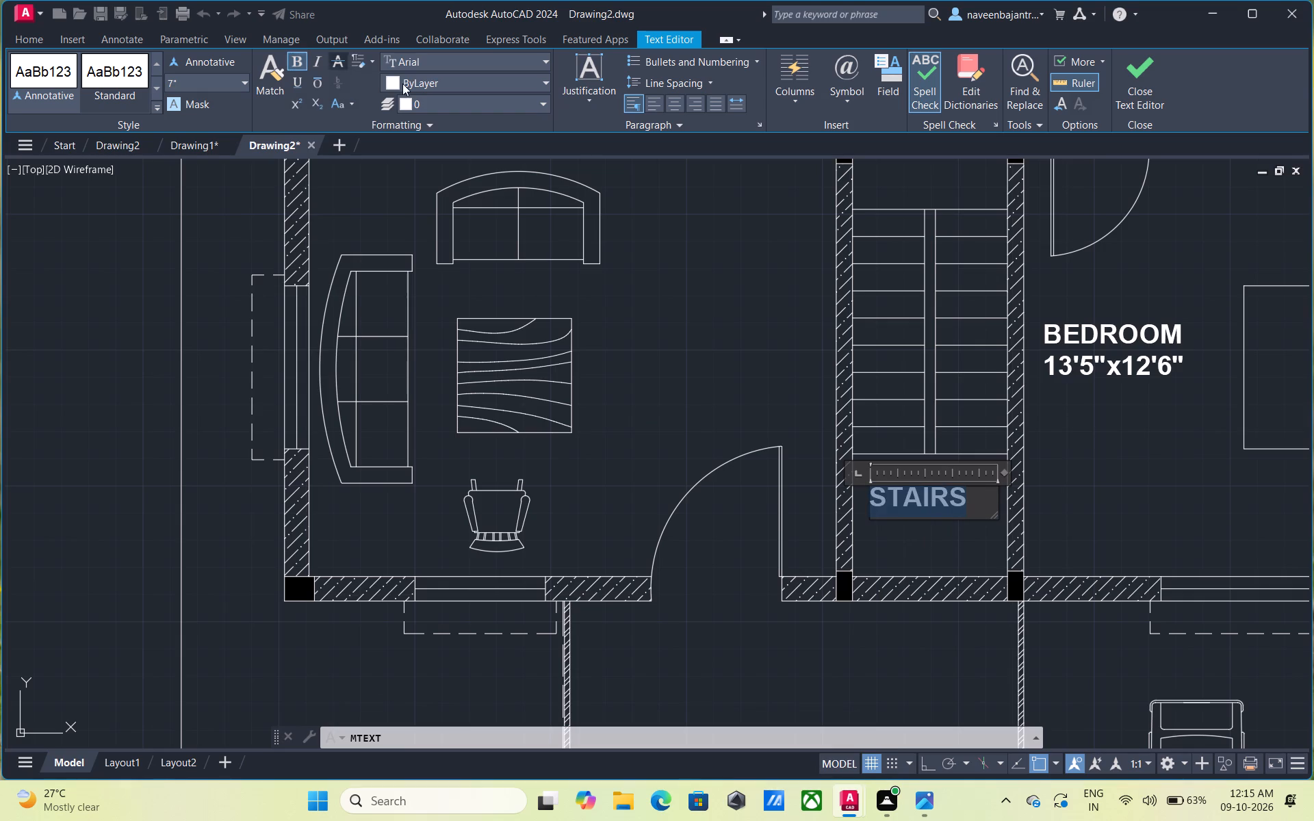
click(1132, 82)
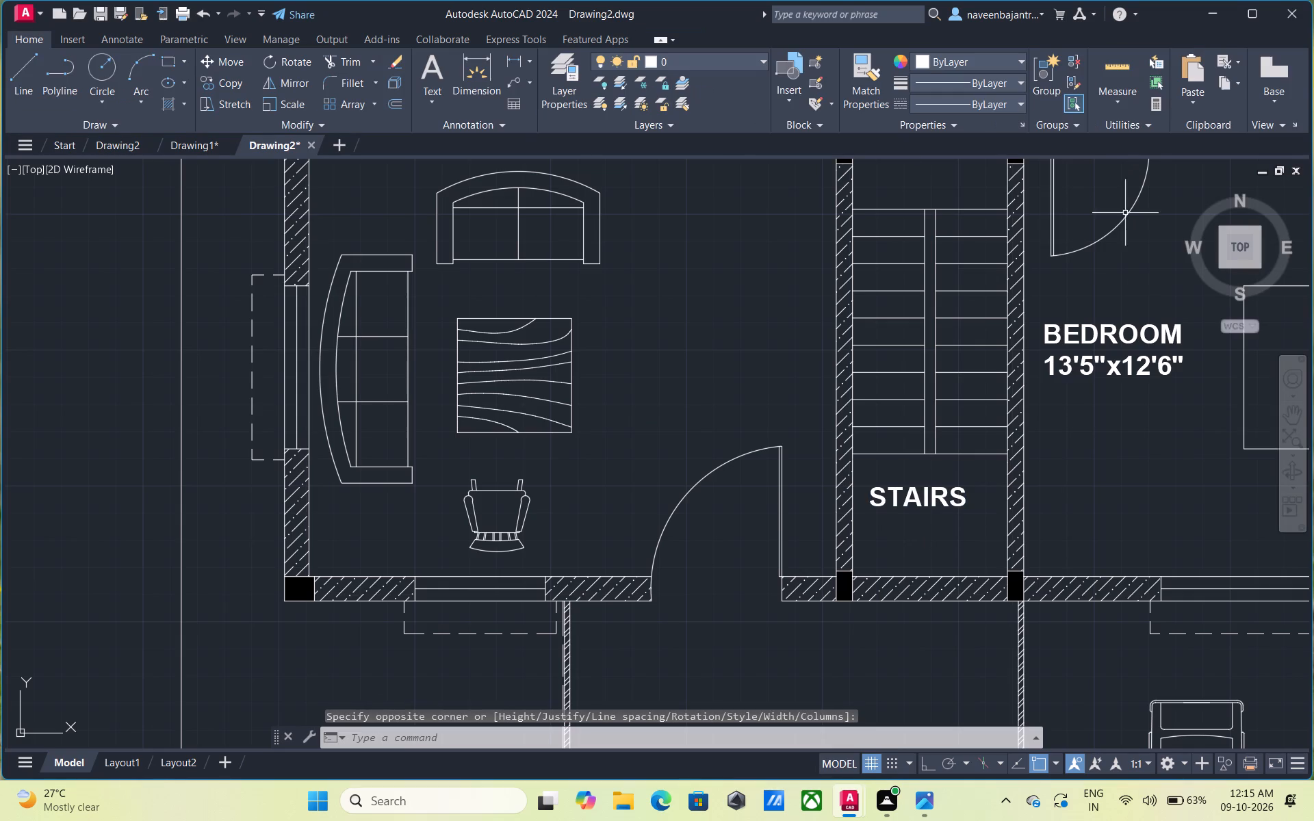
Move the STAIRS label slightly down and across to centre it in the space below the staircase treads.
click(925, 497)
text(M)
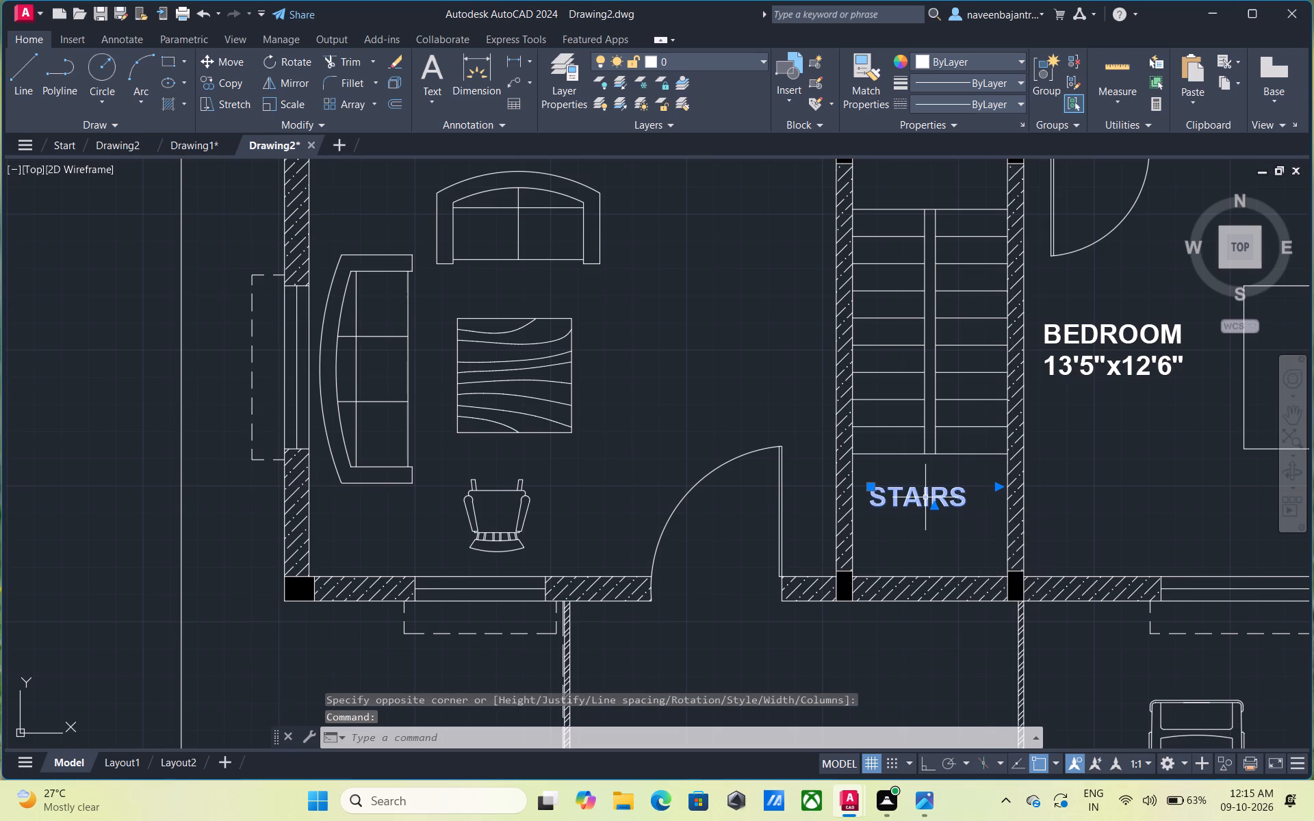
key(space)
click(925, 497)
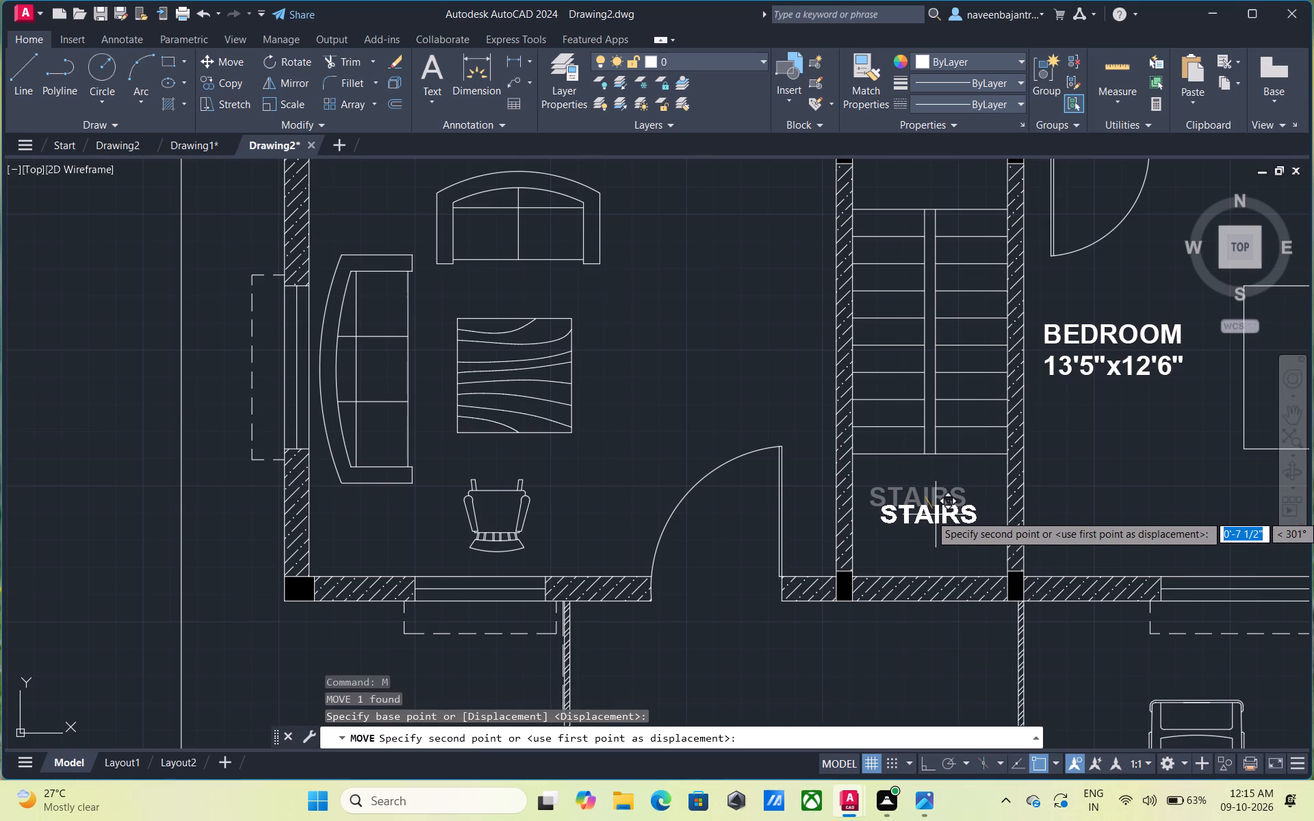
click(936, 513)
key(Escape)
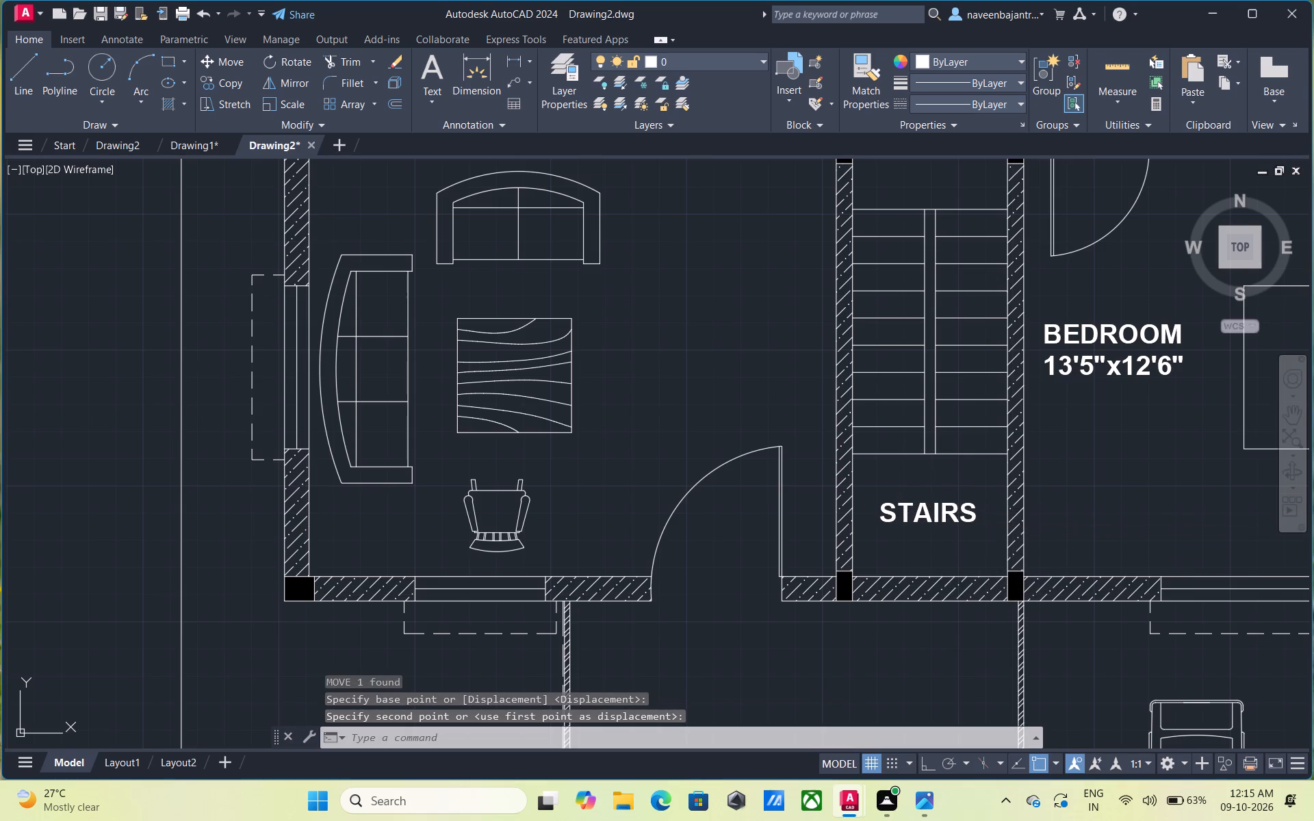
Add a bold multiline text label PARKING, 7" high, beside the car in the front parking area.
scroll(936, 514, down, 2)
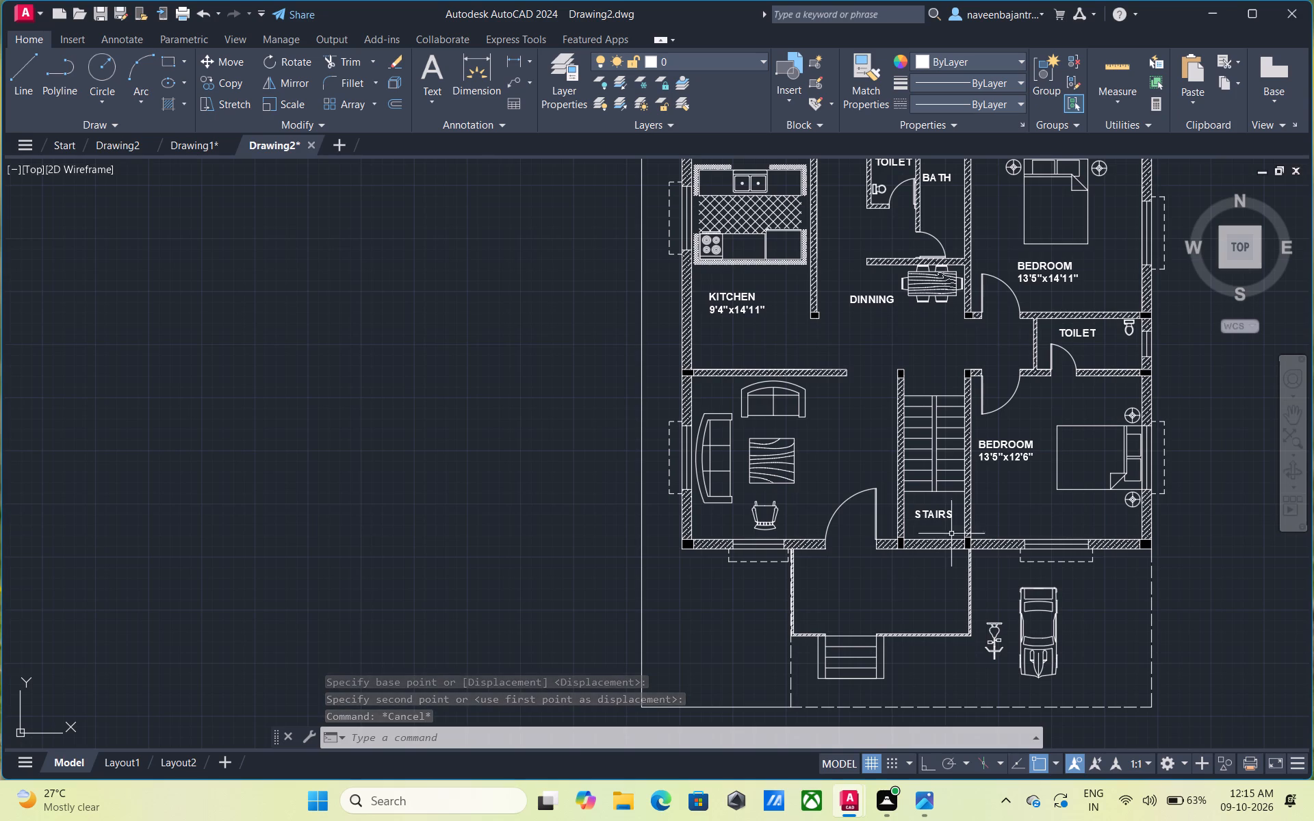
scroll(1079, 610, up, 1)
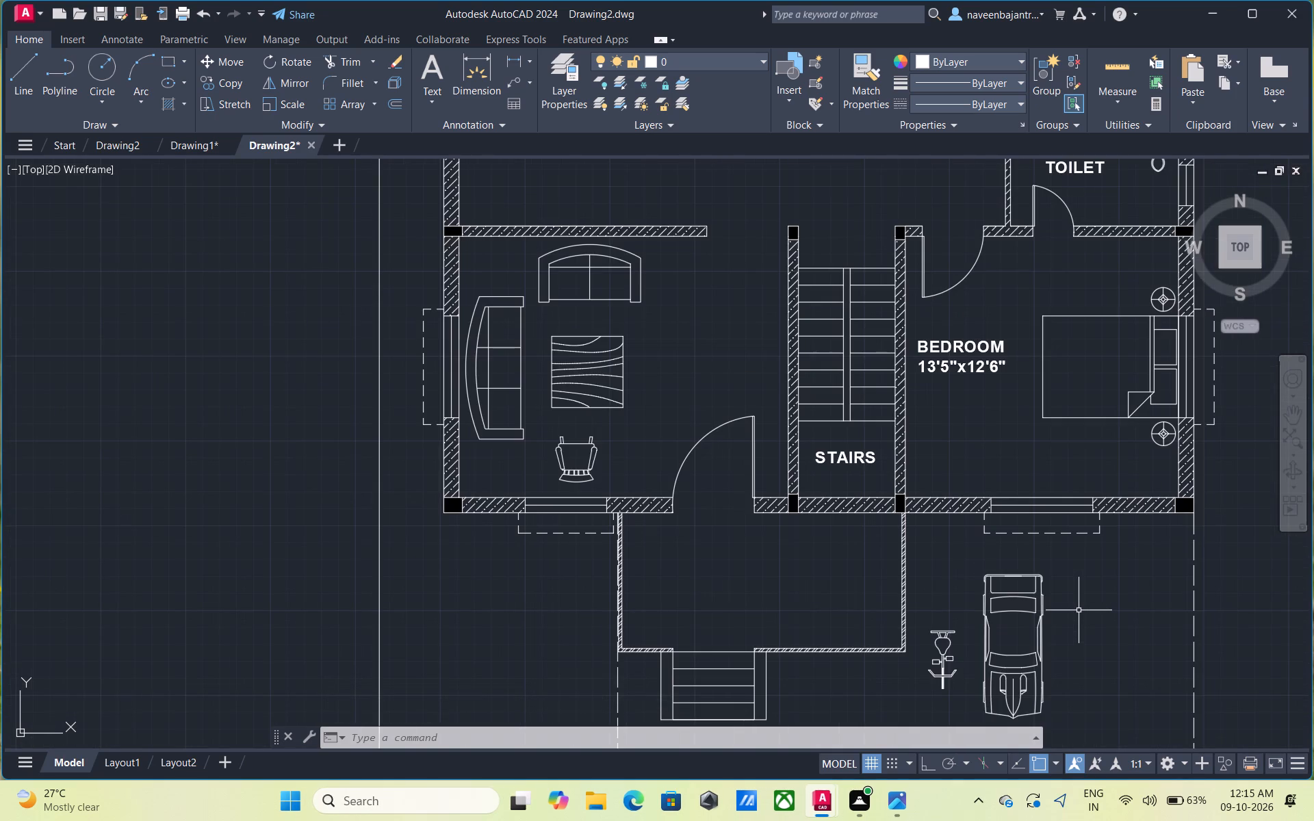
middle_drag(1082, 611, 785, 490)
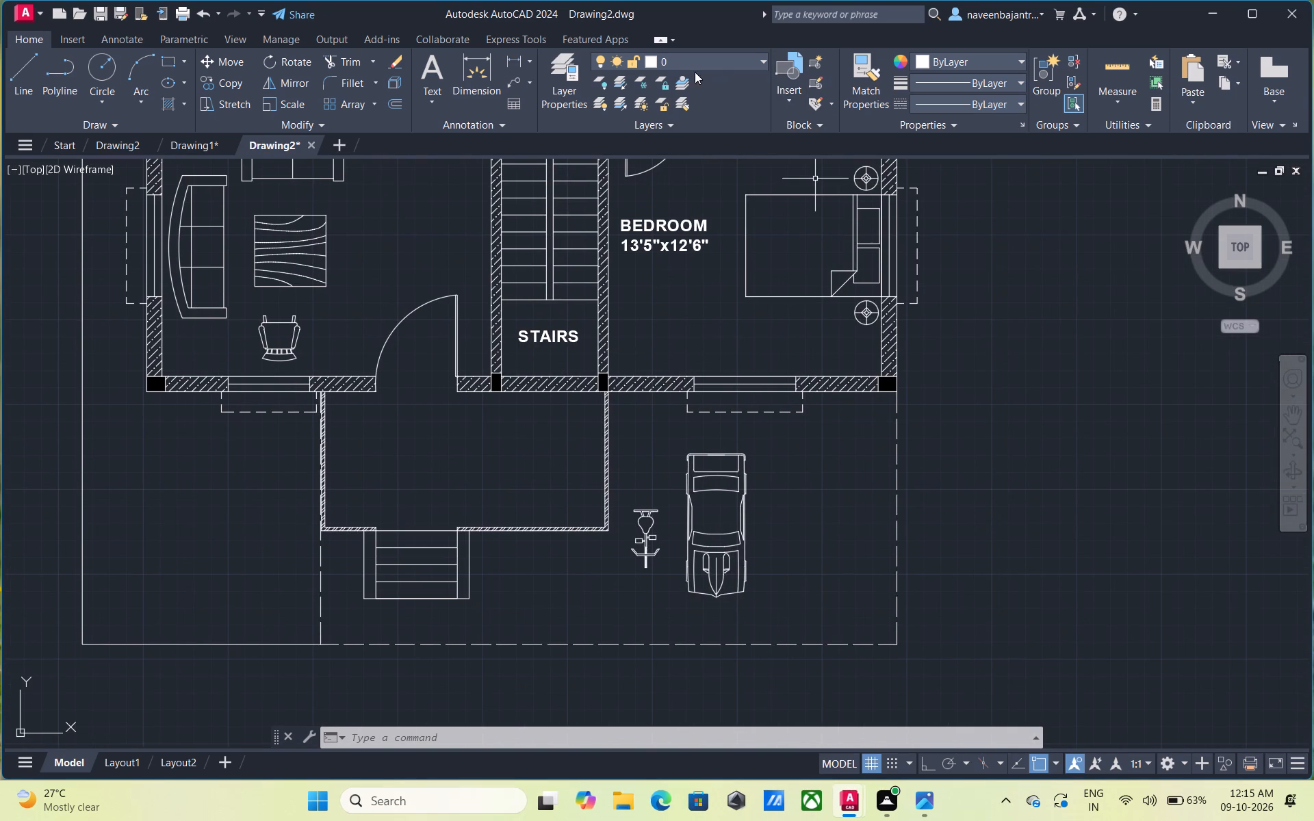
click(422, 72)
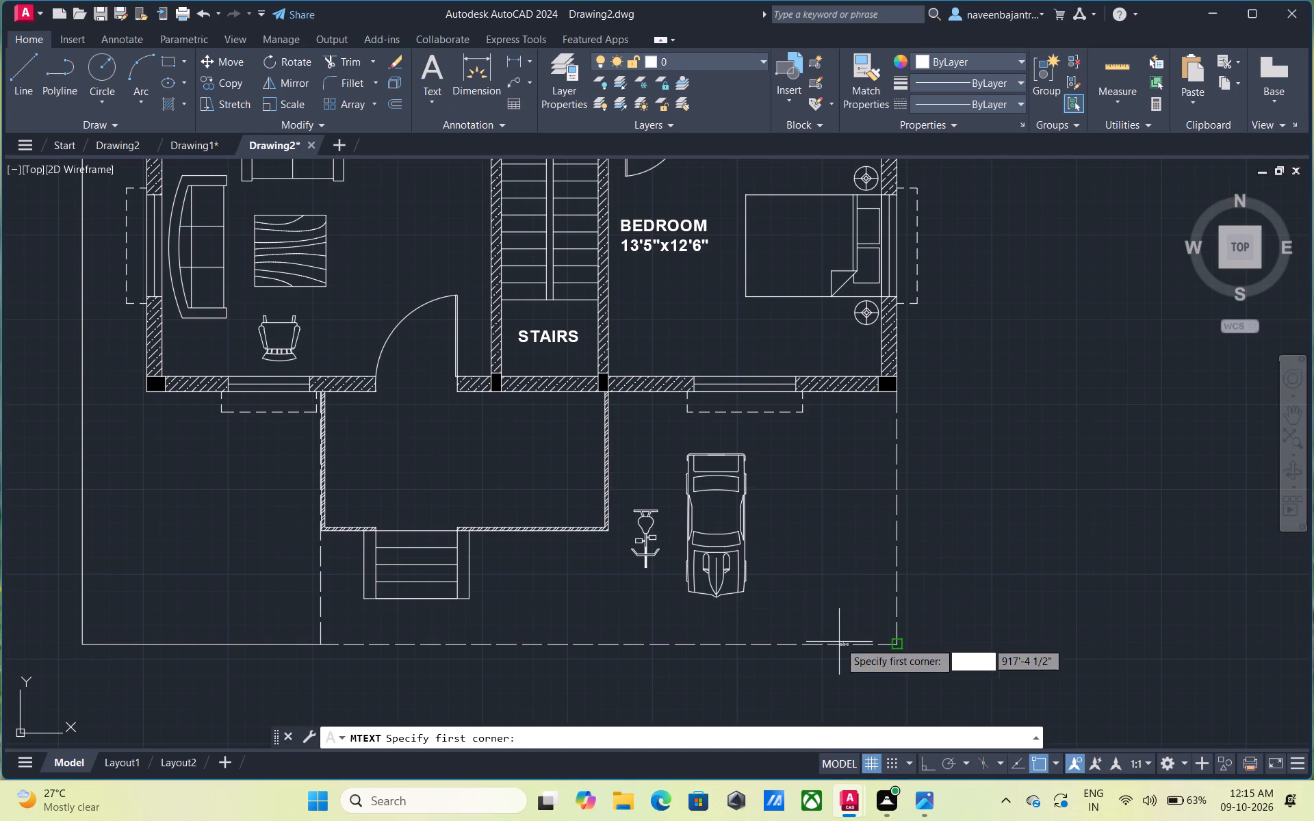
click(772, 506)
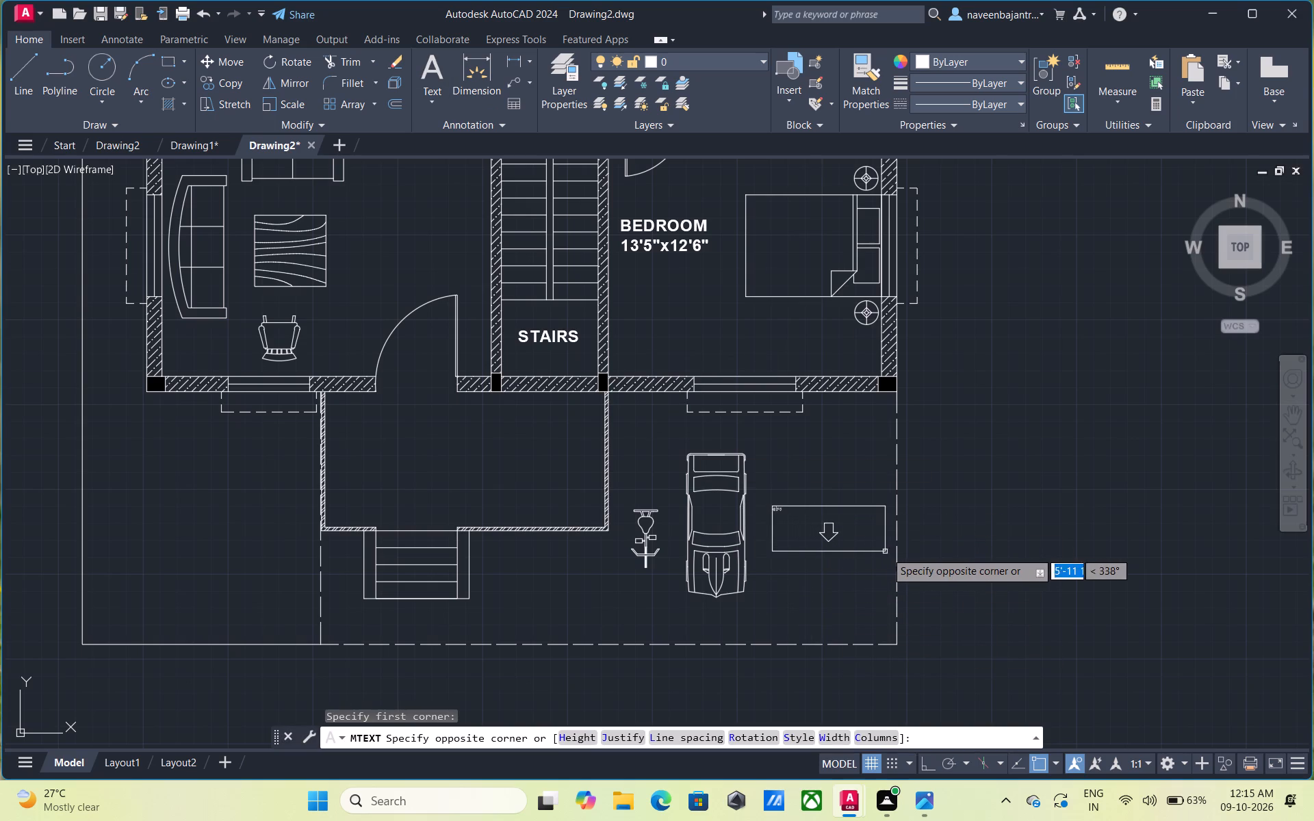
click(886, 551)
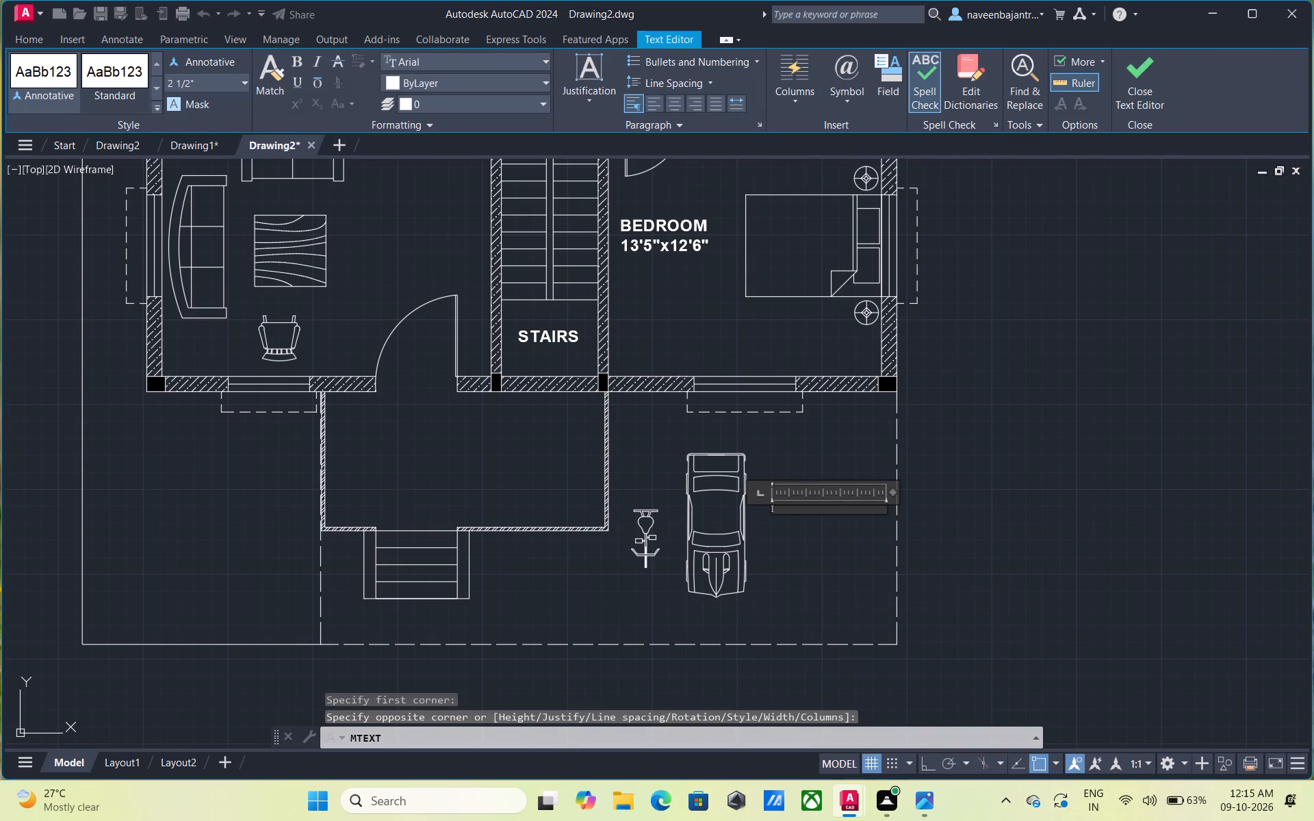
drag(203, 81, 184, 81)
key(BackSpace)
key(7)
key(shift+quotedbl)
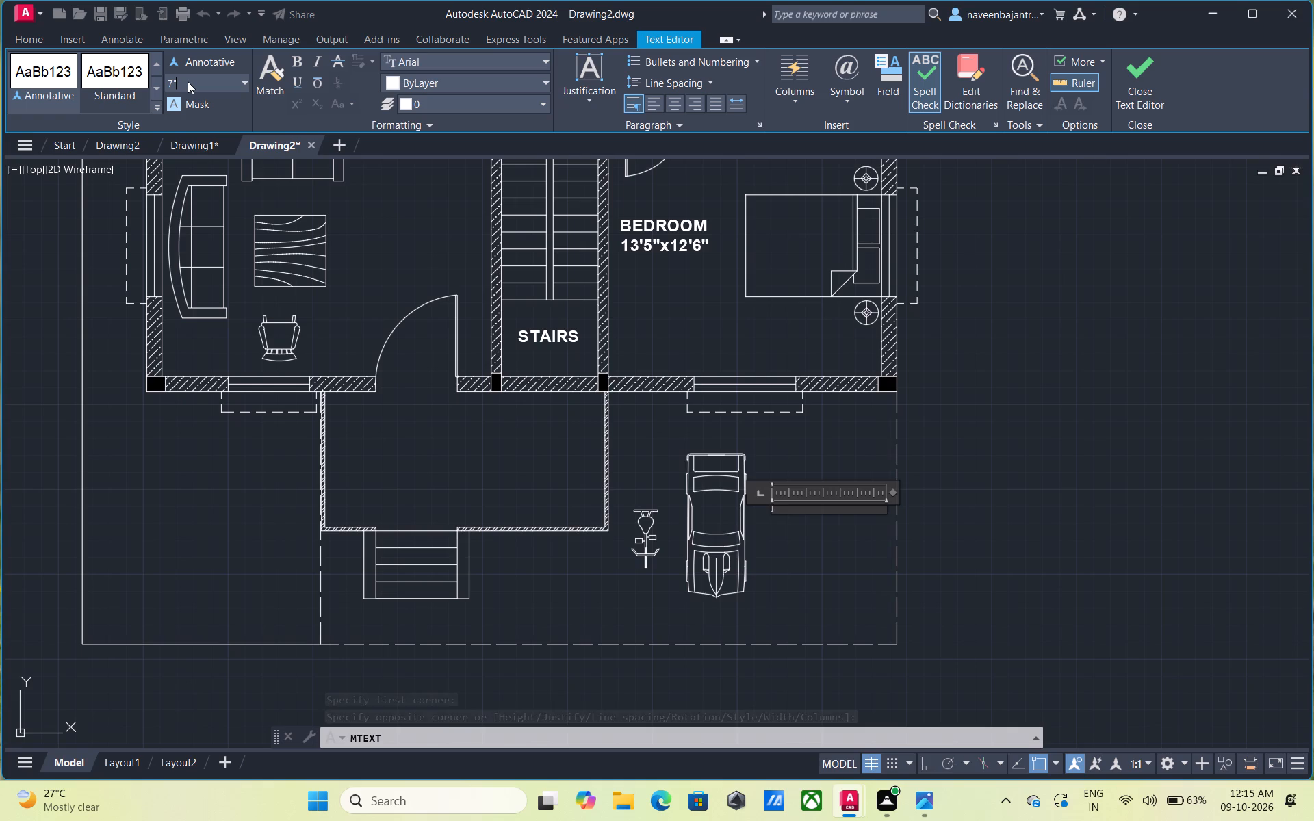
key(Return)
text(PARKING)
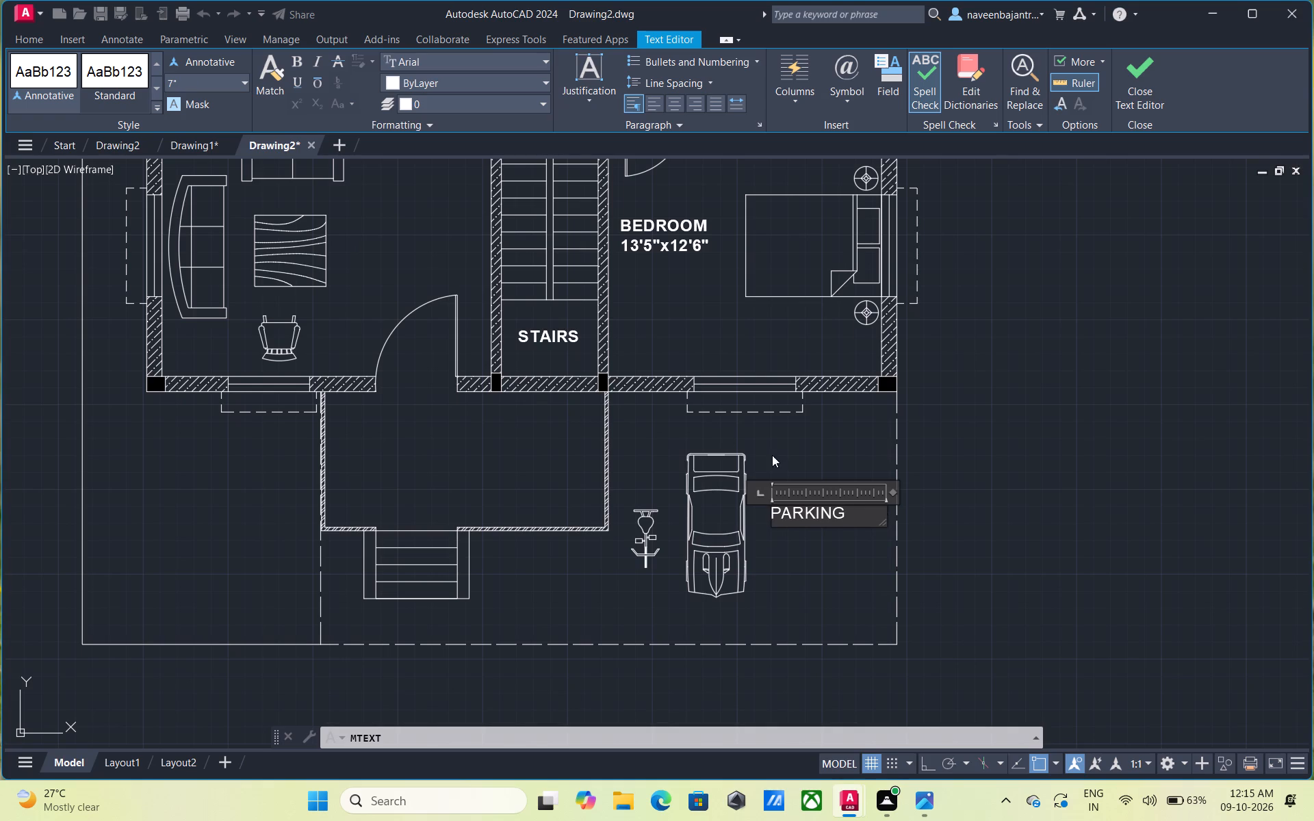
drag(847, 508, 751, 508)
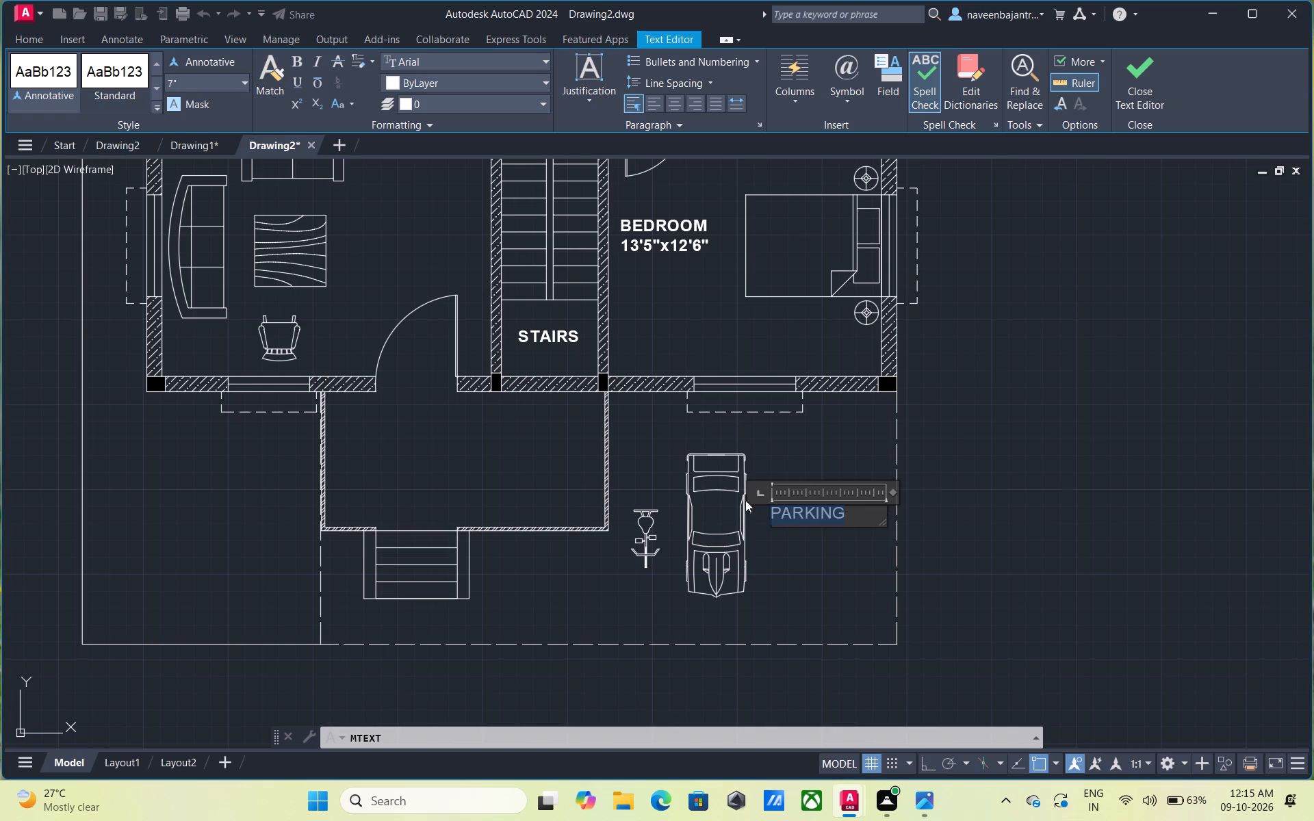
click(296, 62)
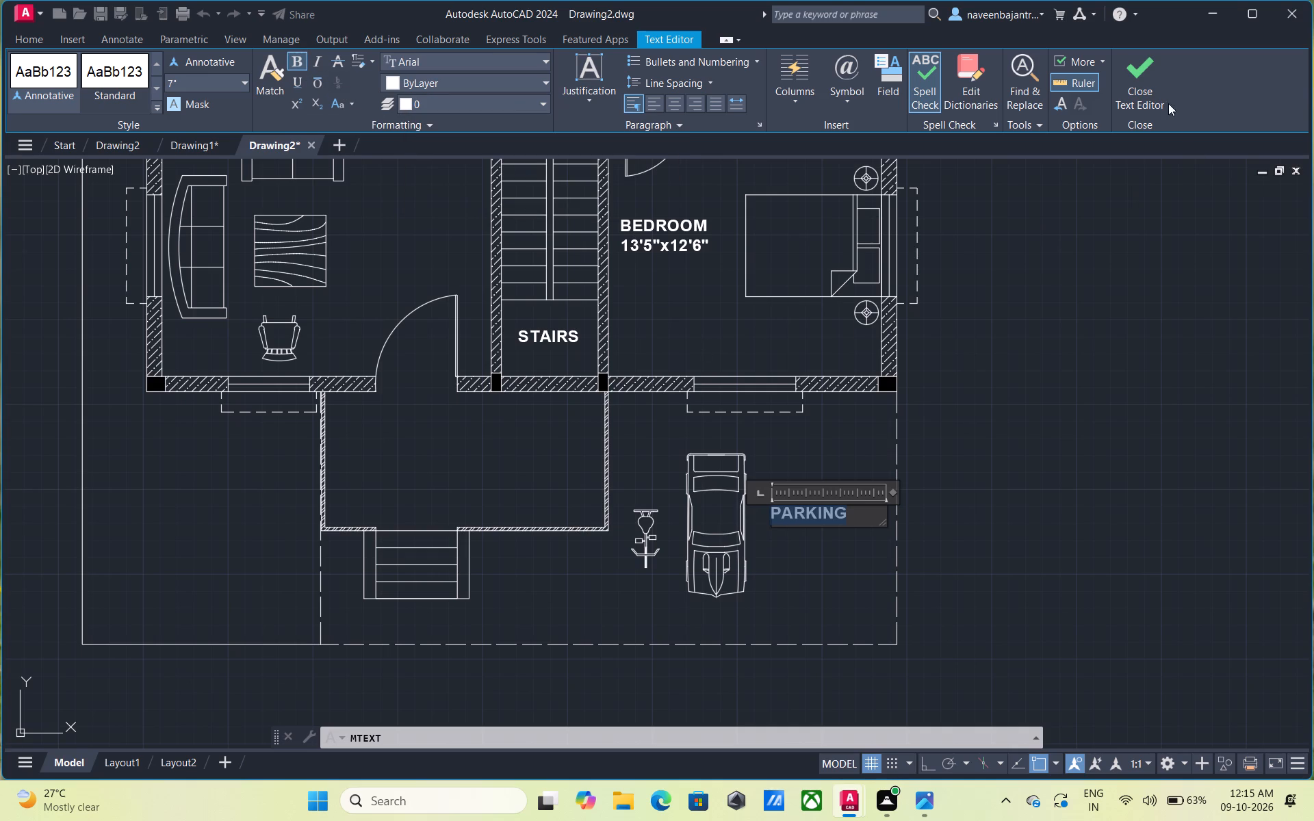
click(1142, 83)
Add a multiline text label LIVING ROOM with 16'2"x12'6" on a second line, 7" high, beside the living area's coffee table.
scroll(1048, 367, down, 1)
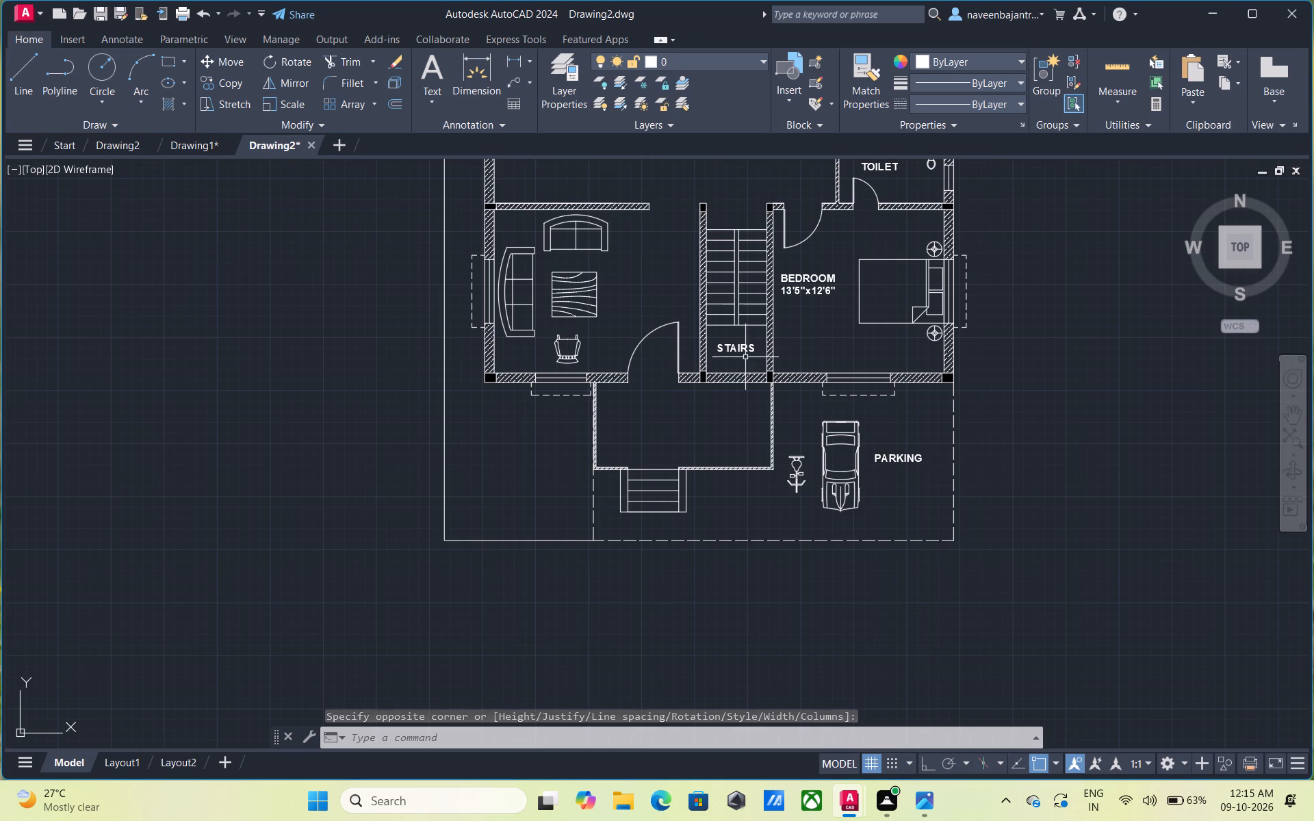
middle_drag(663, 406, 774, 420)
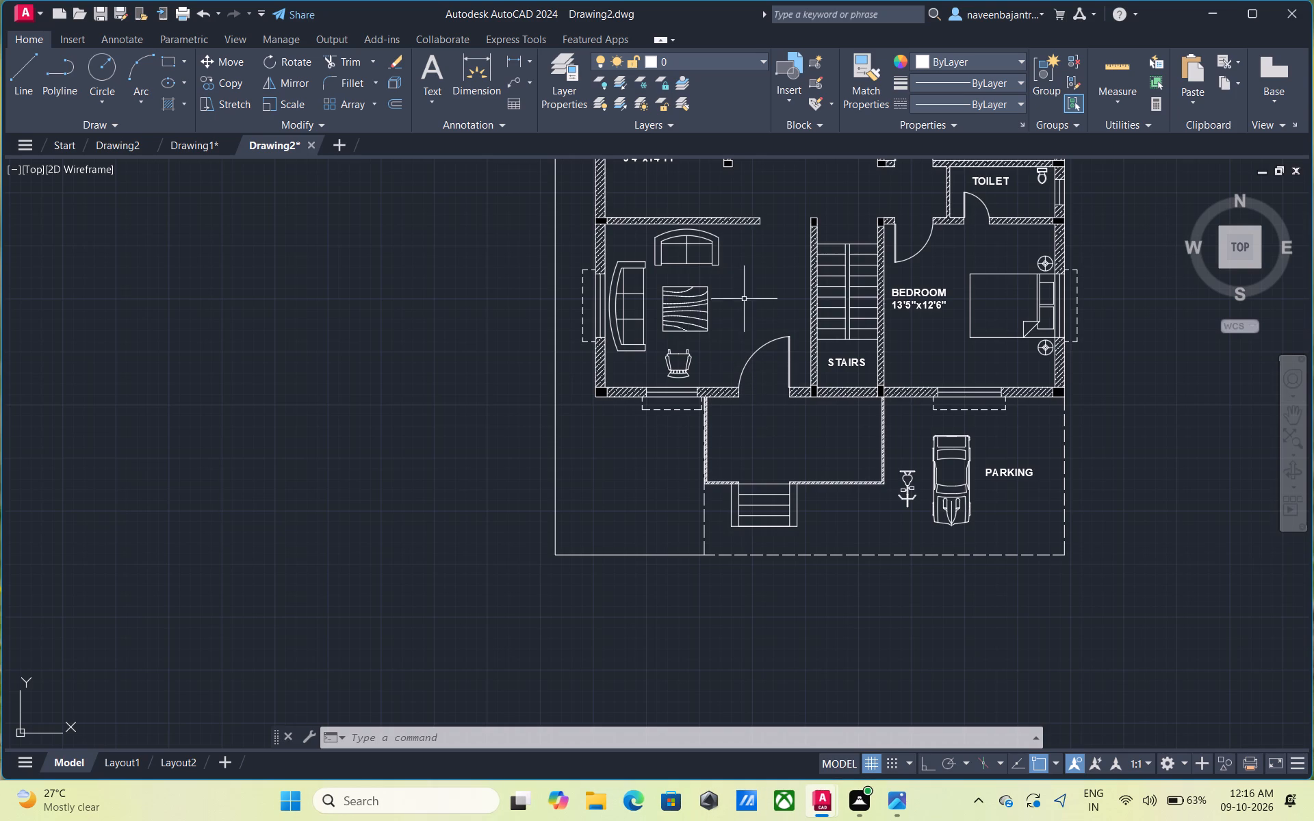
scroll(758, 272, up, 2)
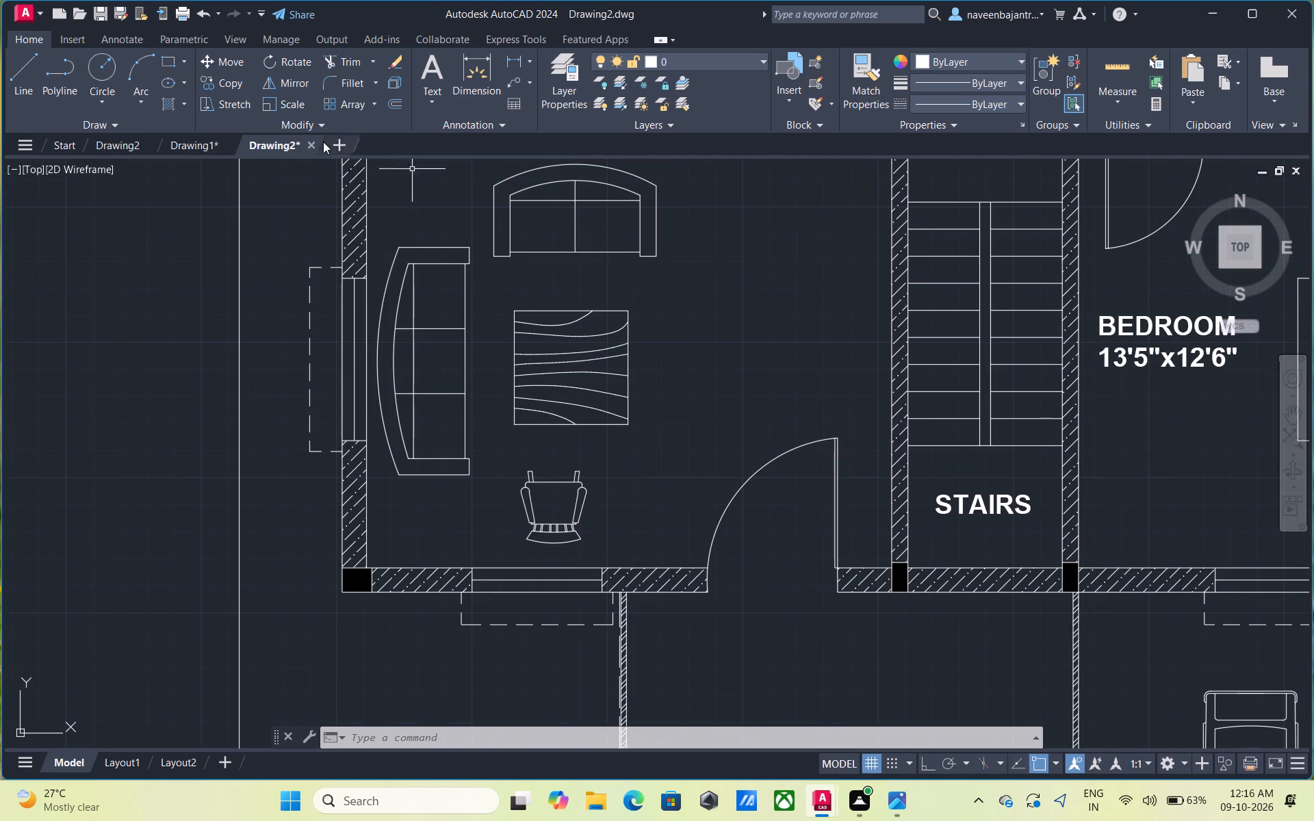
click(422, 63)
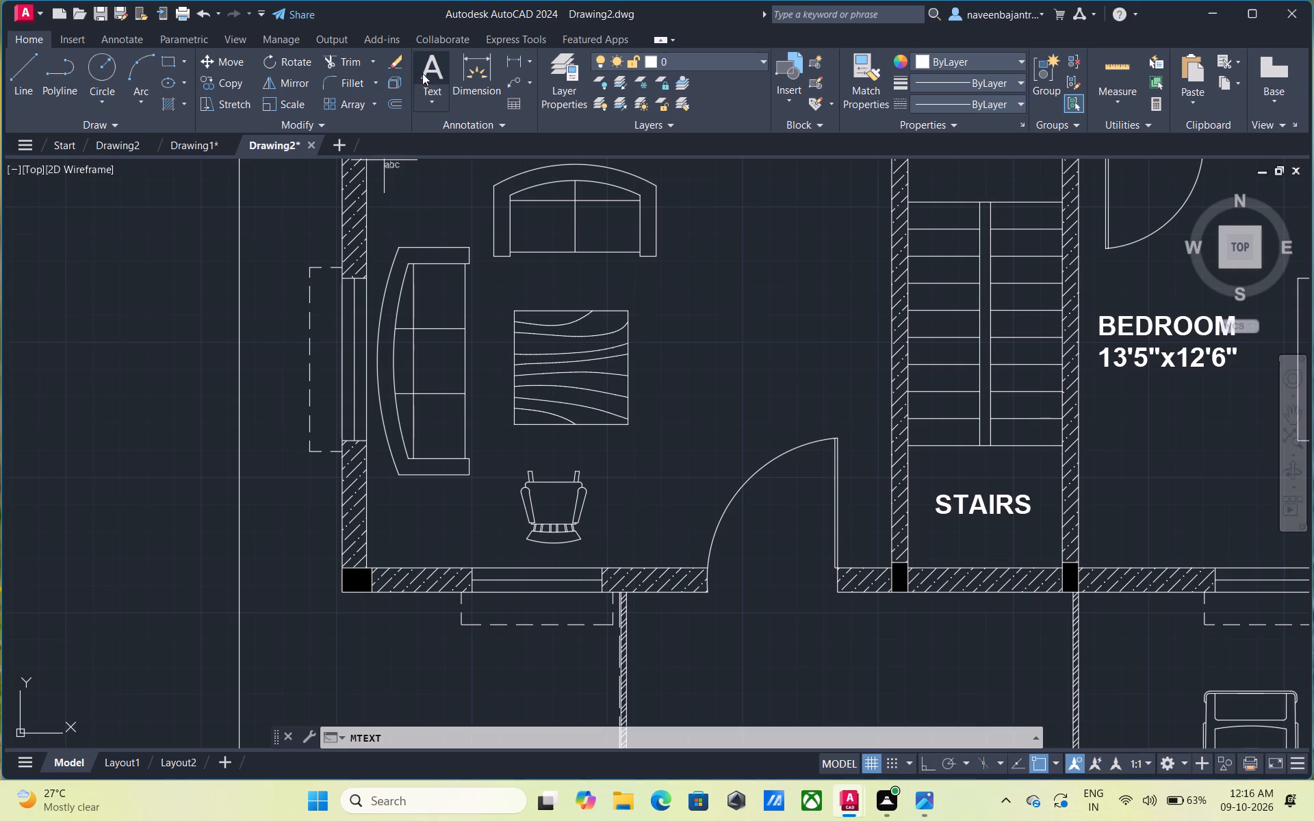
click(652, 297)
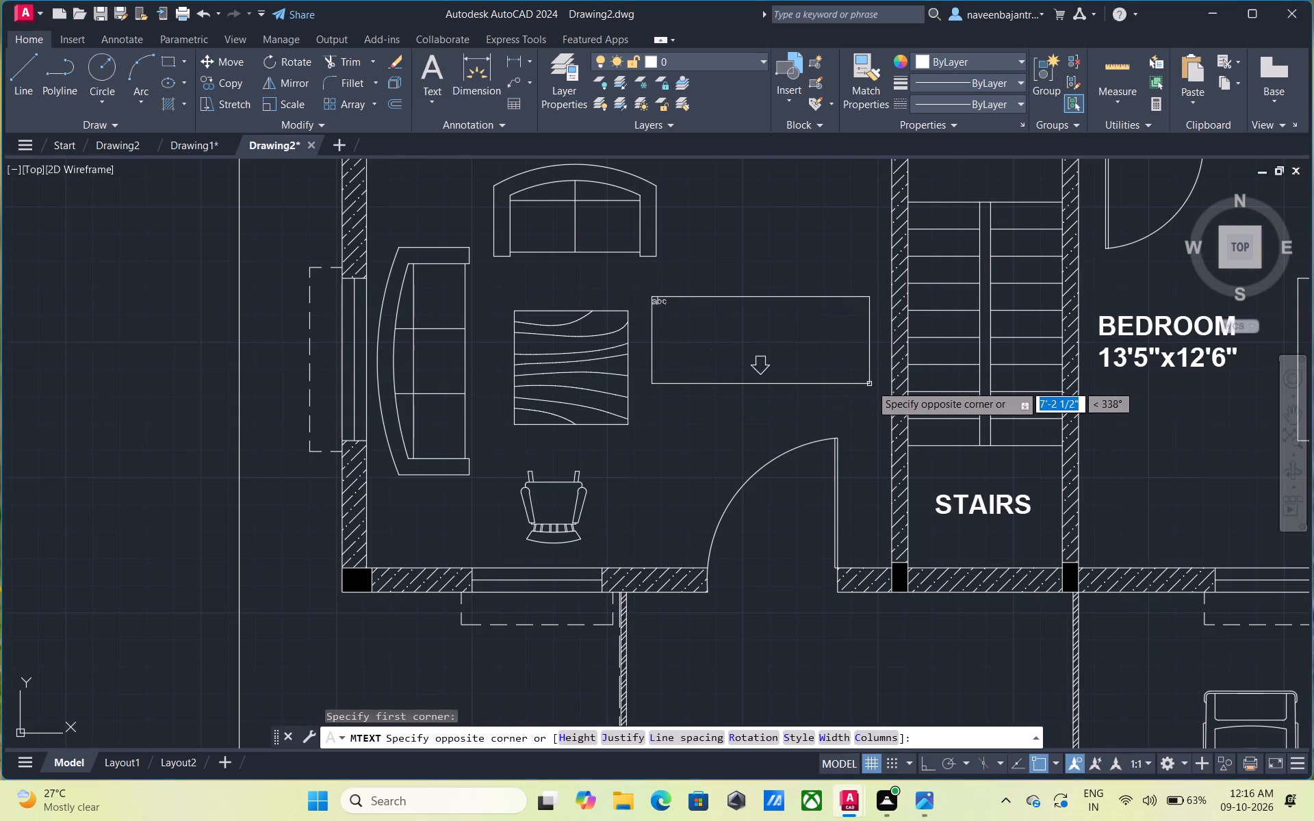
click(875, 389)
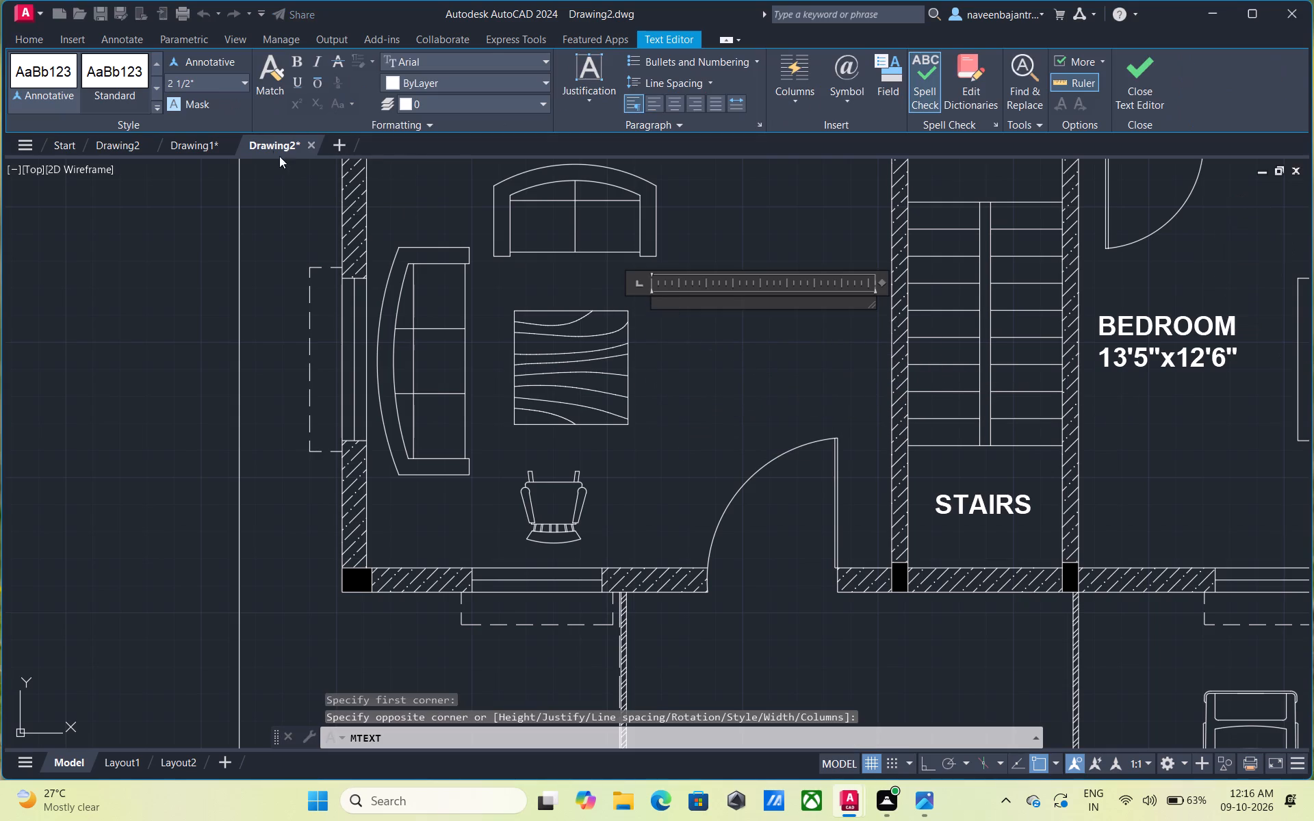
drag(194, 84, 177, 84)
key(BackSpace)
key(7)
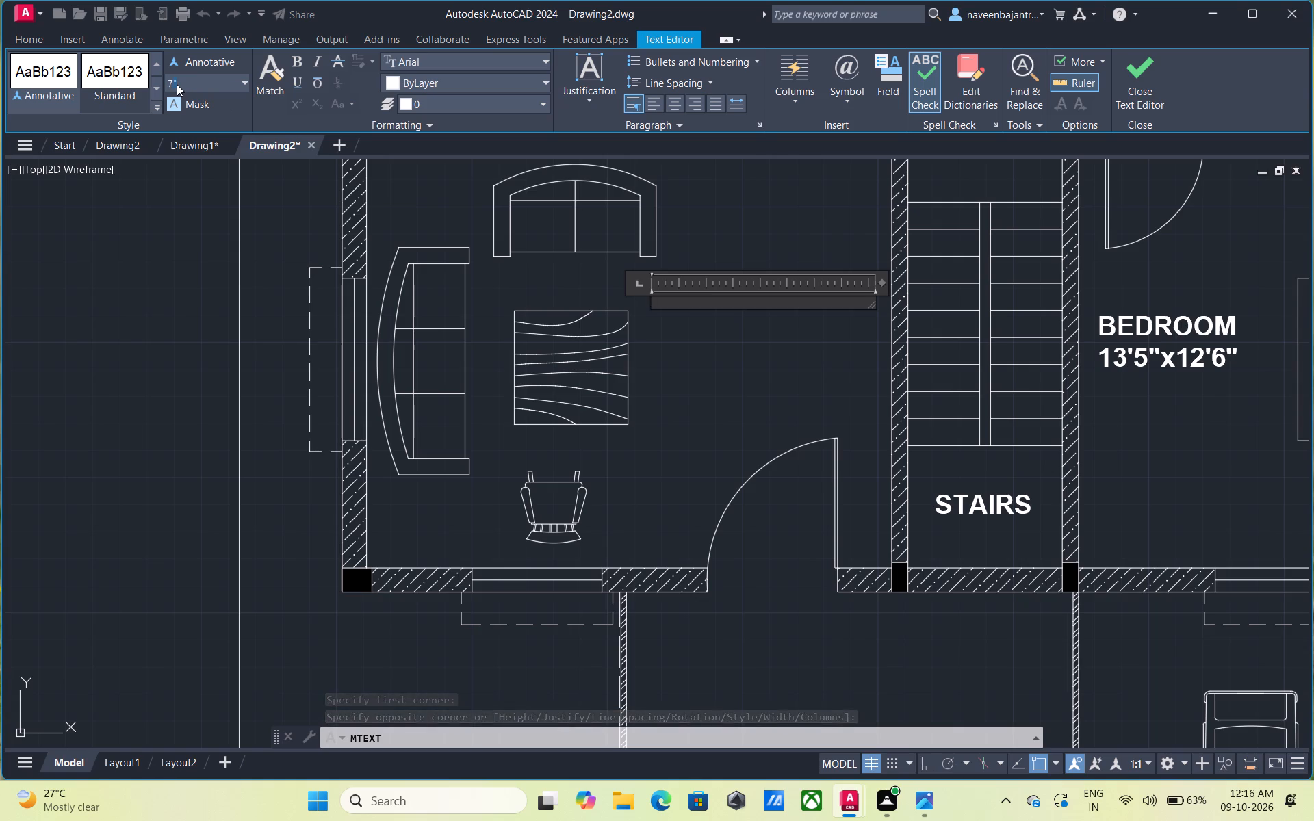
key(shift+quotedbl)
key(Return)
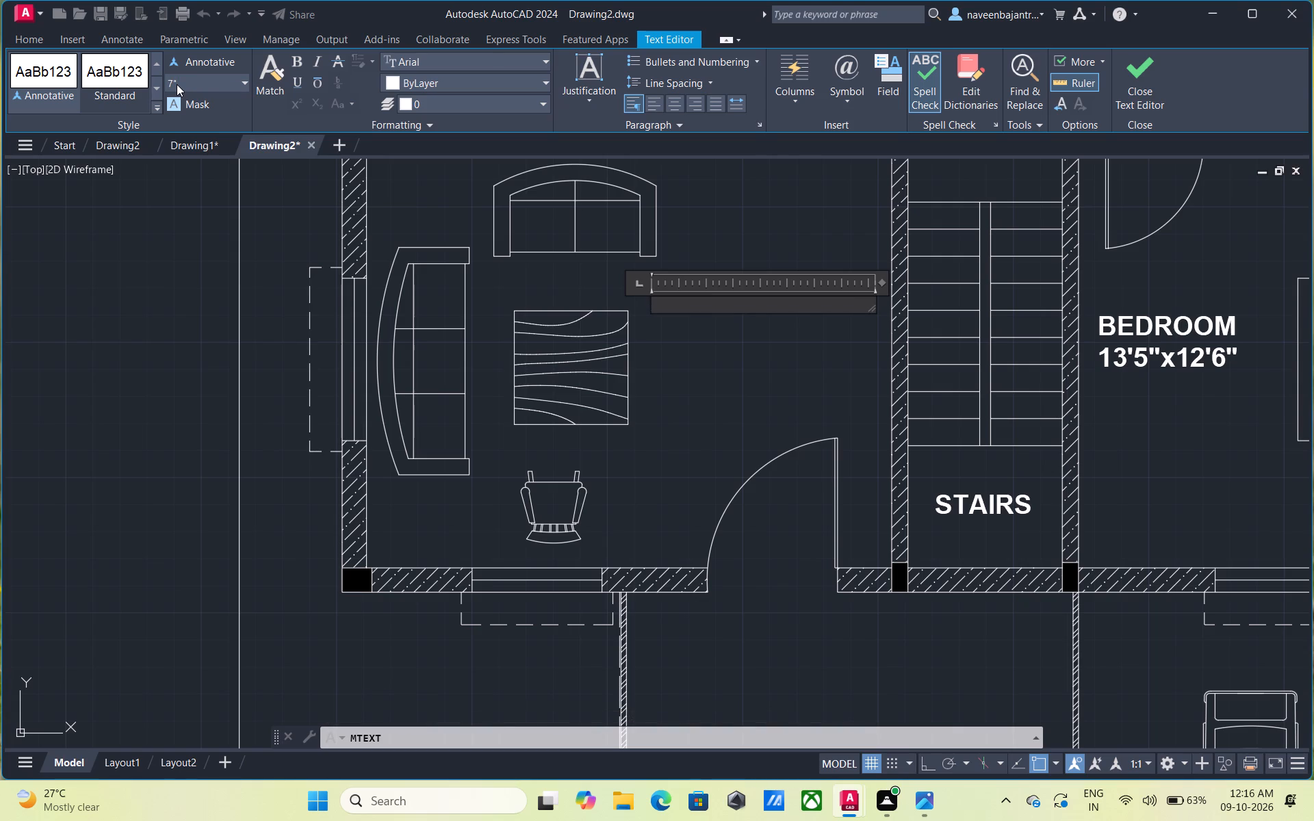
text(LIVING ROOM)
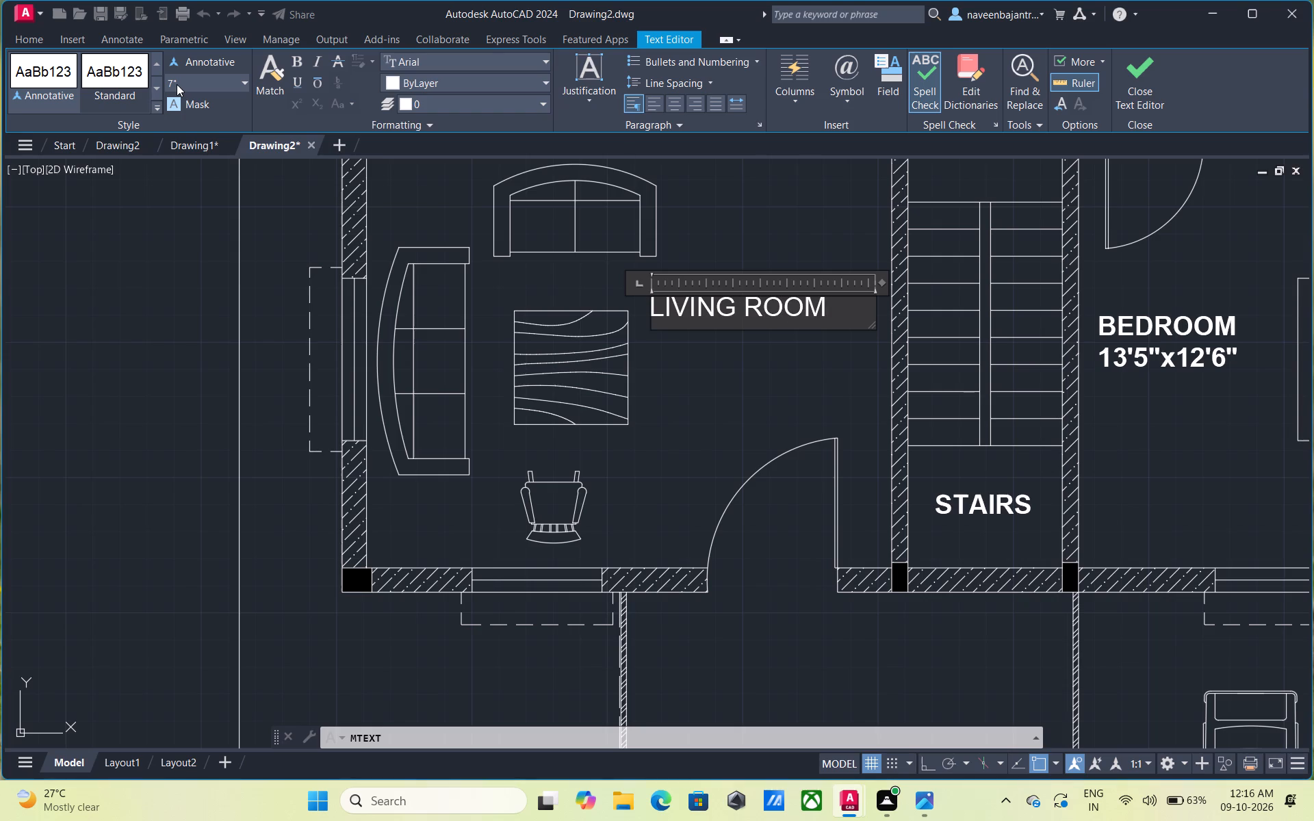
key(Return)
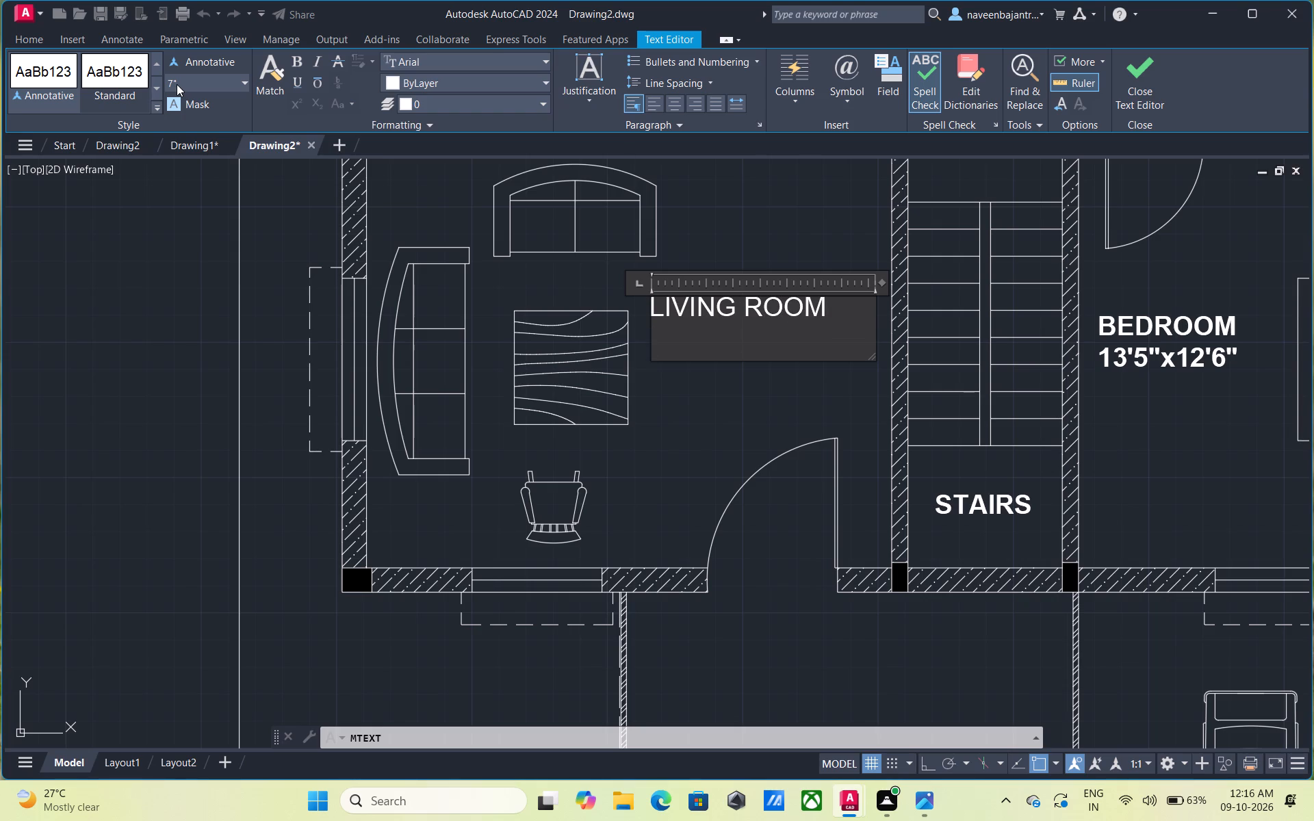
text(16)
key(apostrophe)
text(2")
key(x)
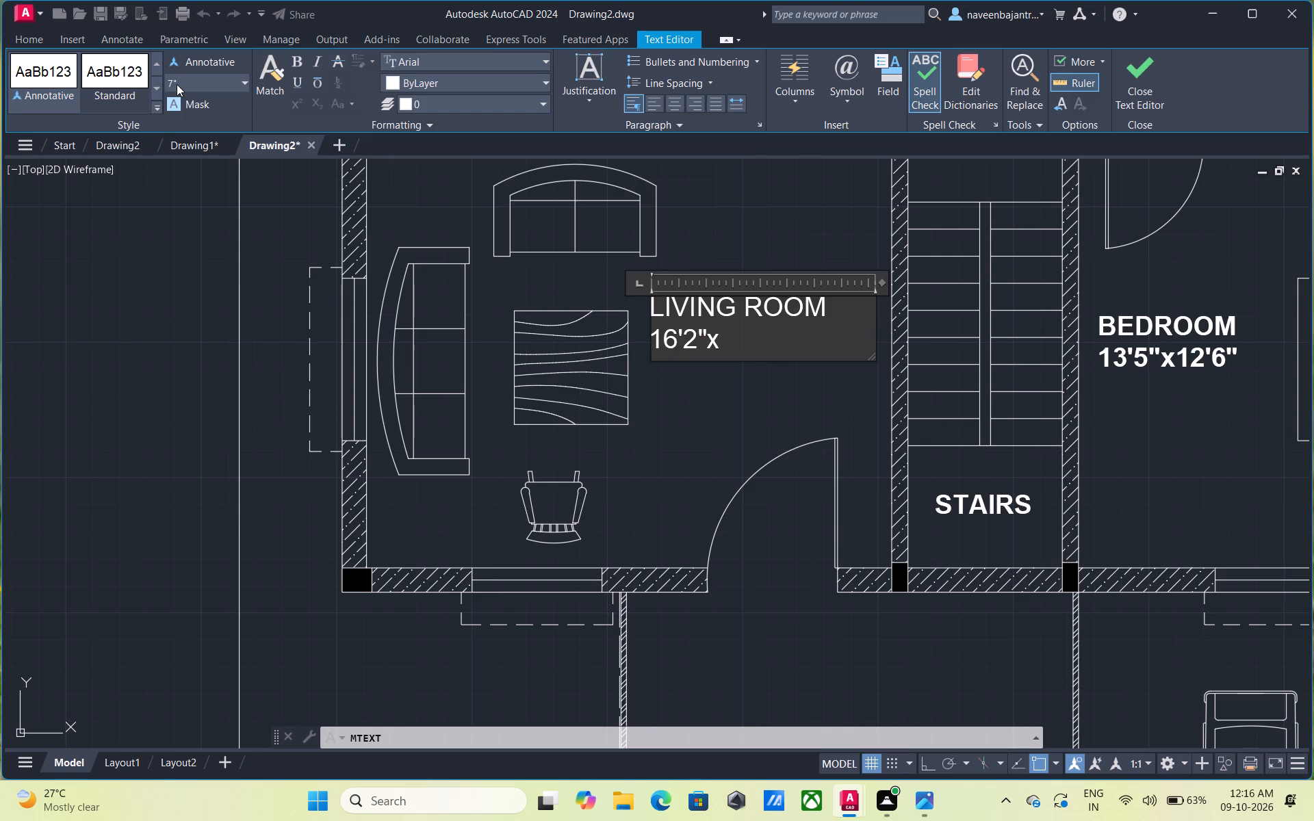
text(12')
key(6)
key(shift+quotedbl)
Indent the 16'2"x12'6" line by three spaces beneath LIVING ROOM and make both lines of the label bold.
click(652, 335)
key(space)
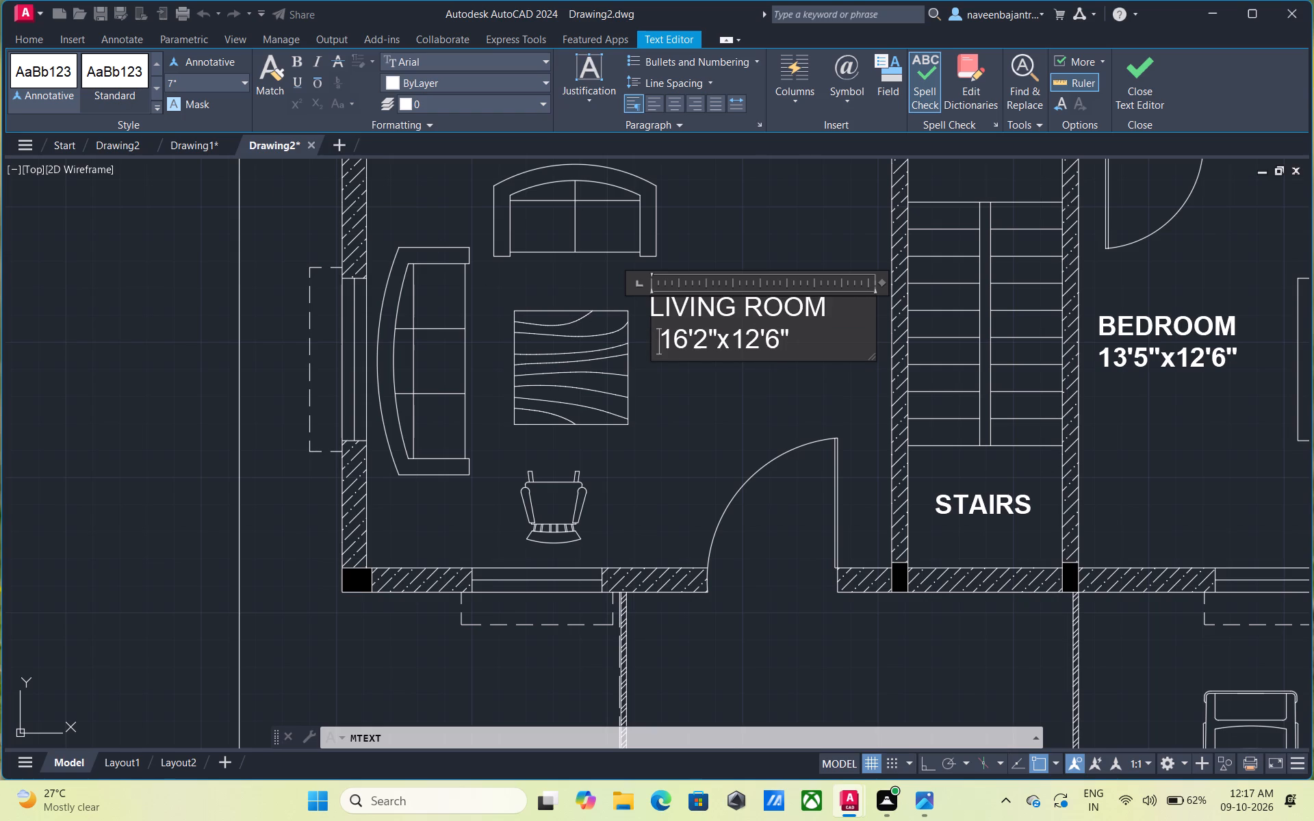
key(space)
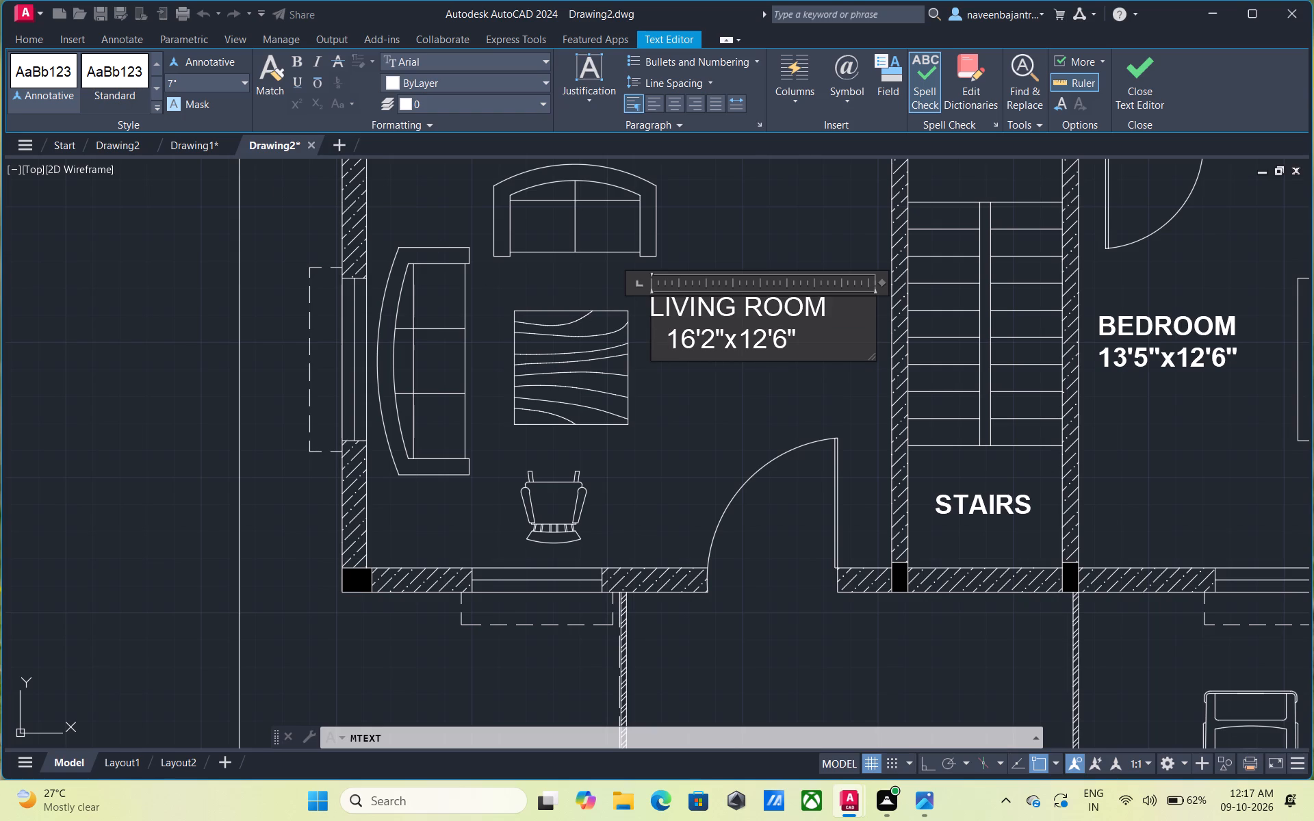
key(space)
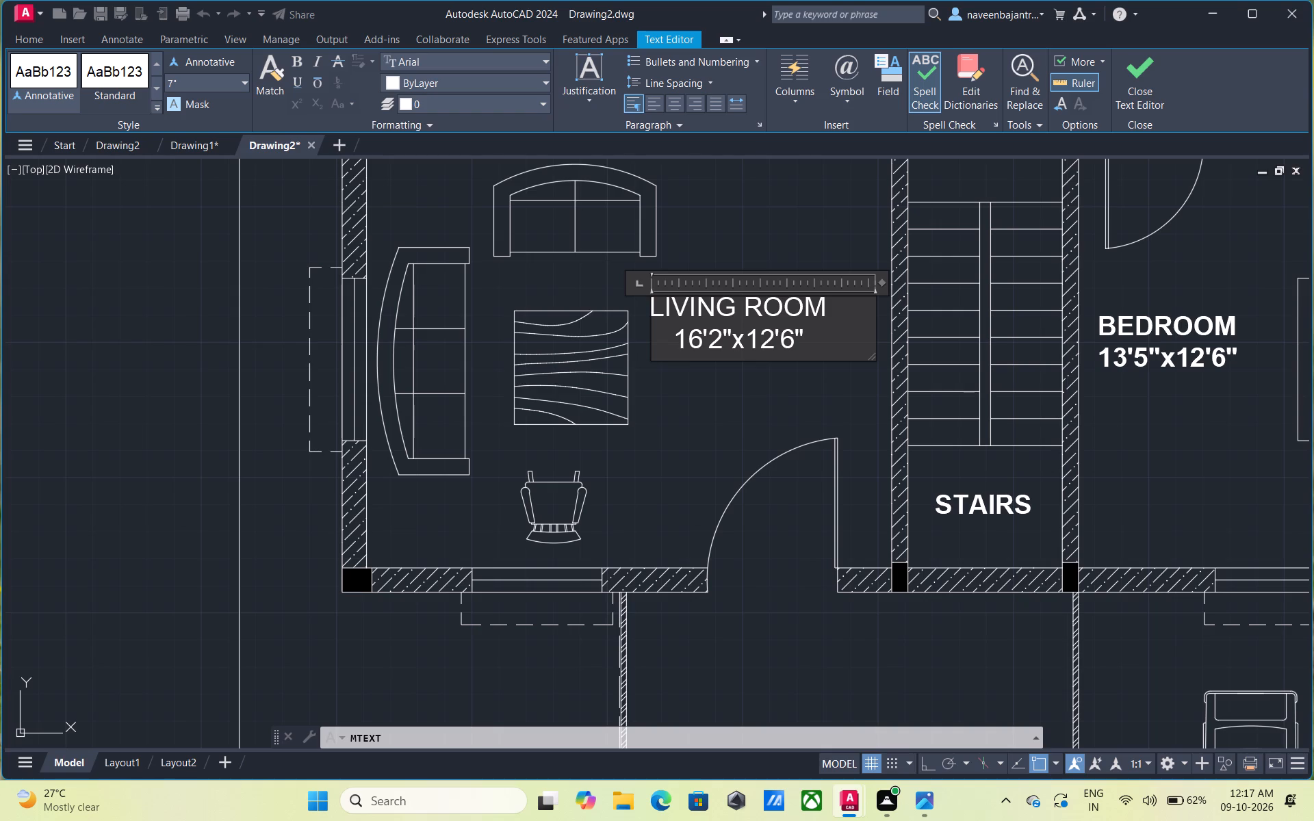
drag(812, 333, 652, 311)
click(294, 57)
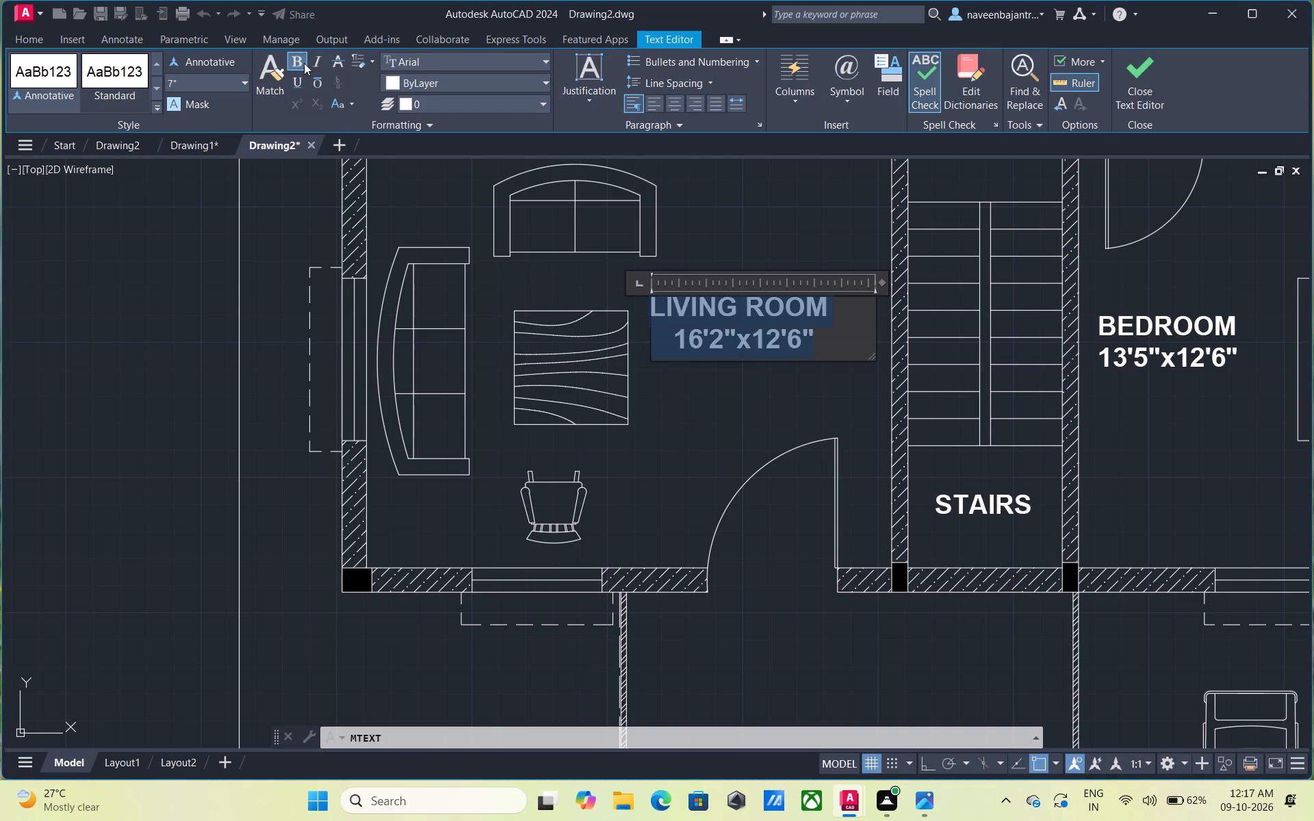
click(1131, 83)
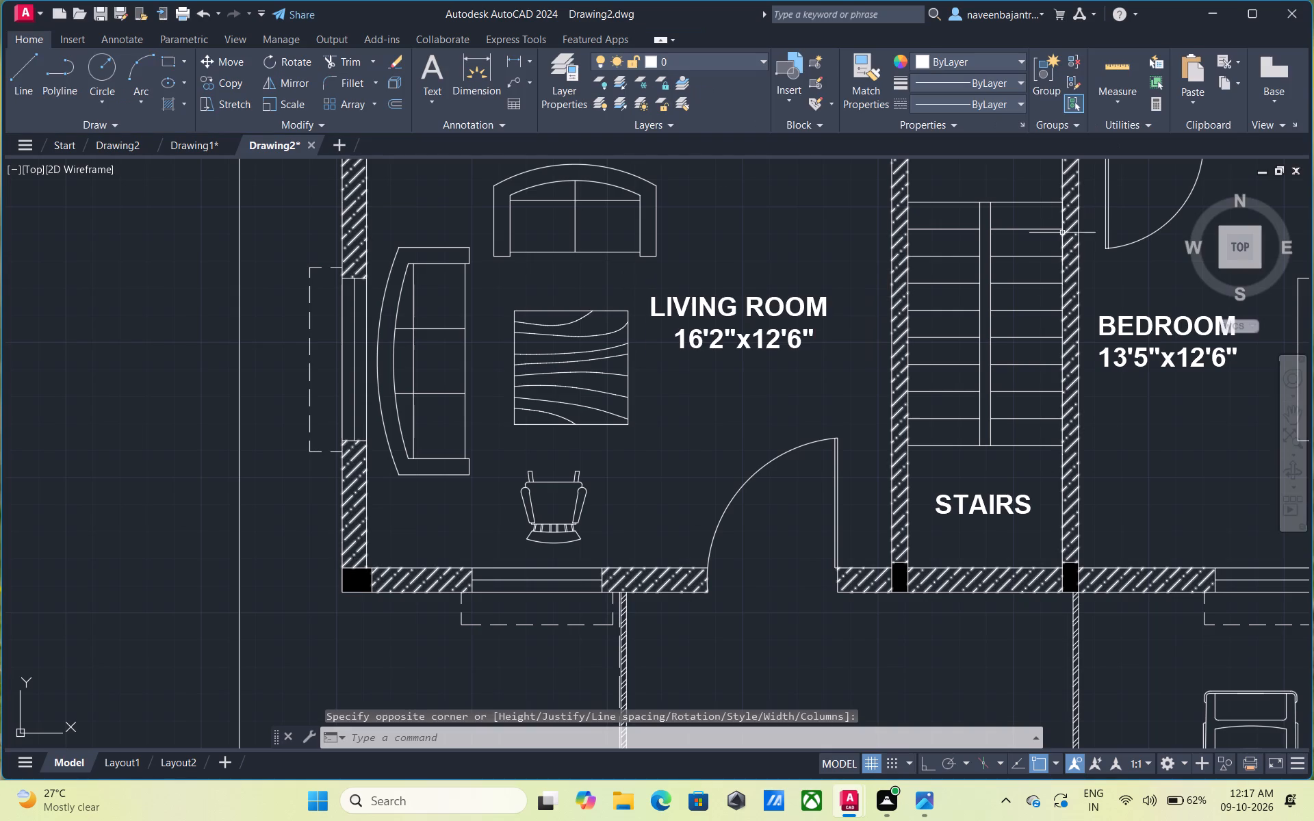
Examine the room labels across the whole floor plan and the entrance porch in front of the living room.
scroll(1014, 266, down, 1)
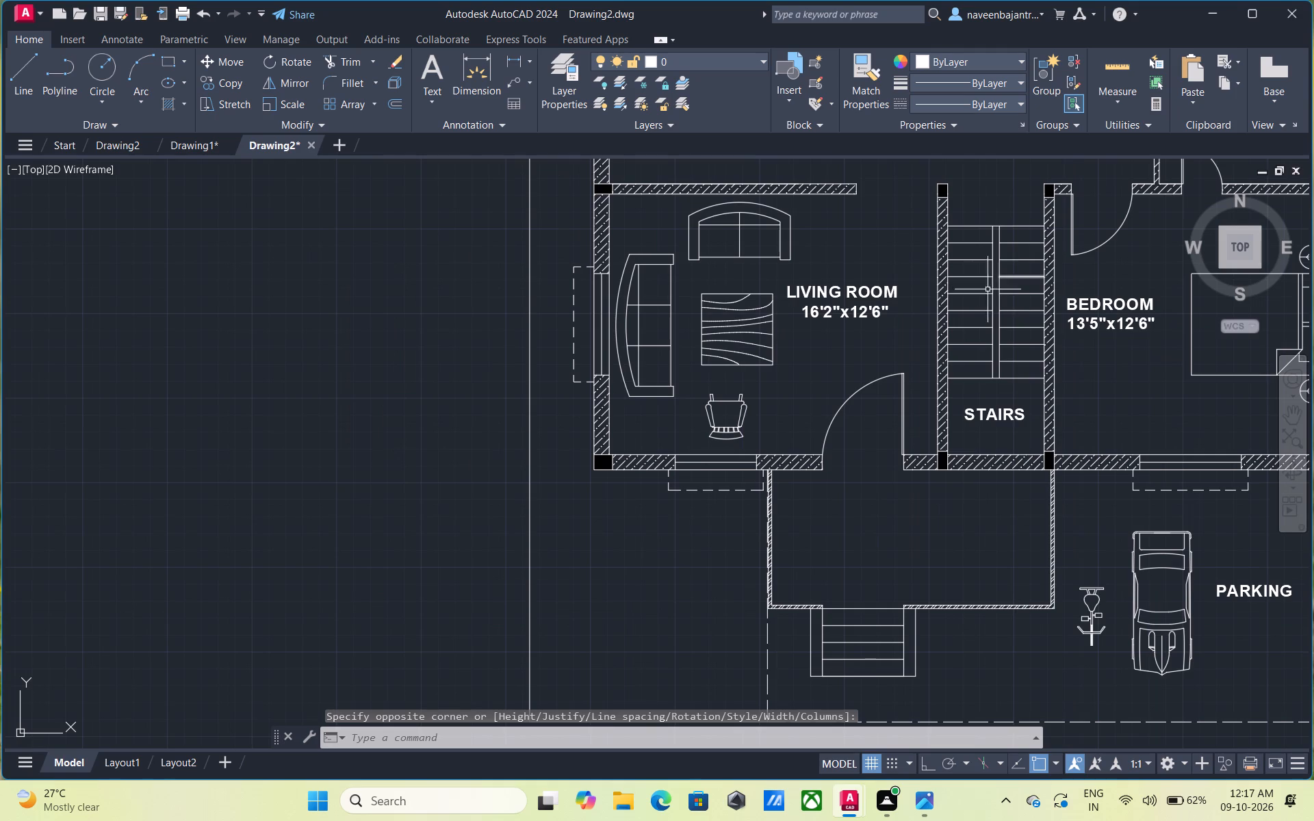
middle_drag(866, 252, 900, 329)
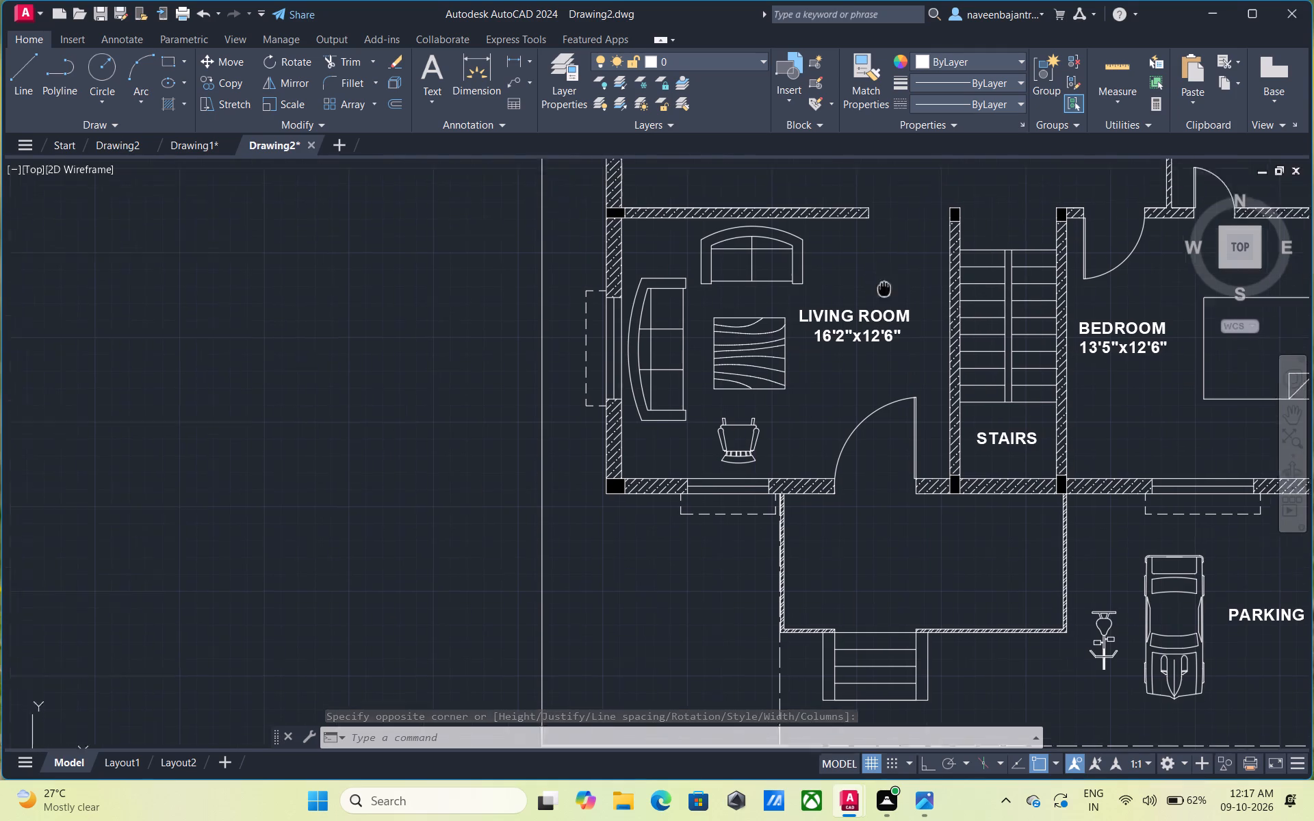
middle_drag(900, 329, 902, 334)
scroll(902, 334, down, 1)
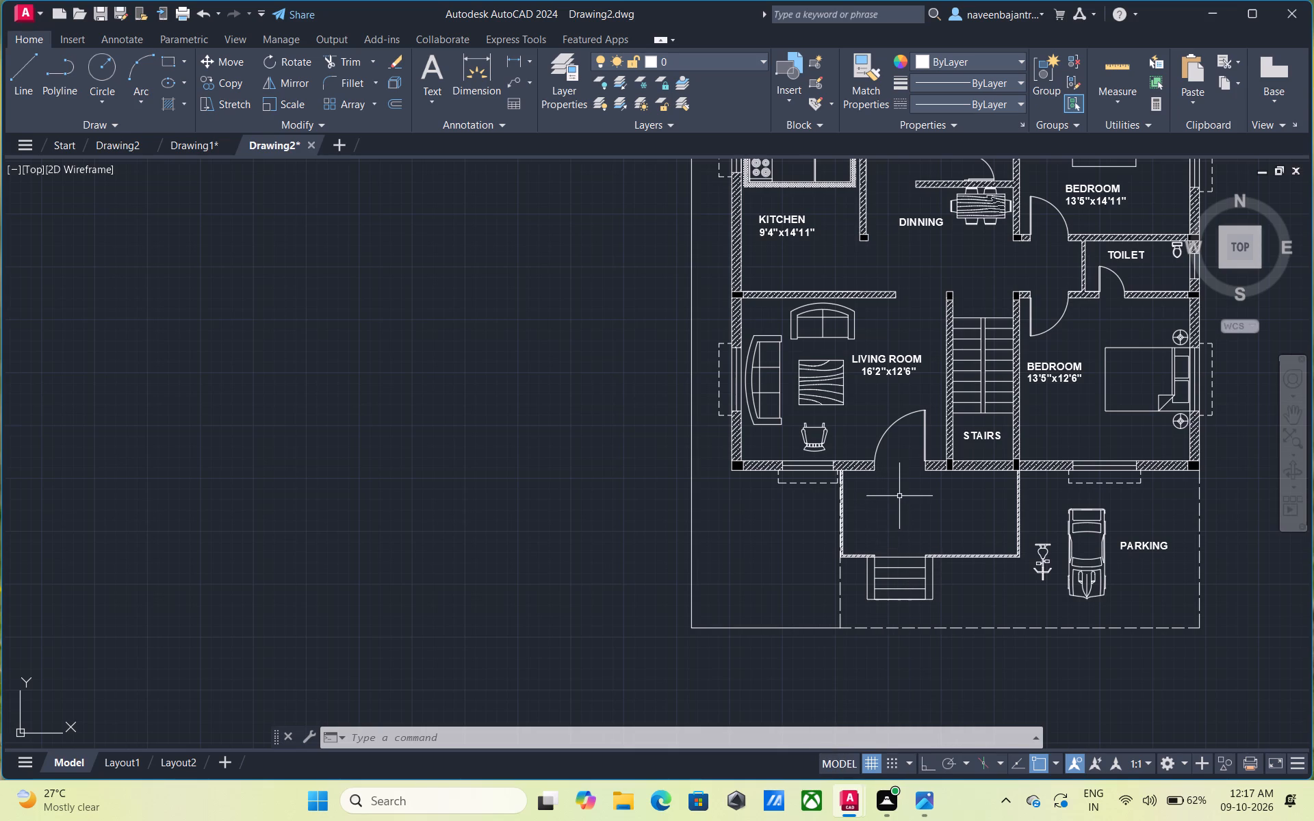
scroll(902, 496, down, 2)
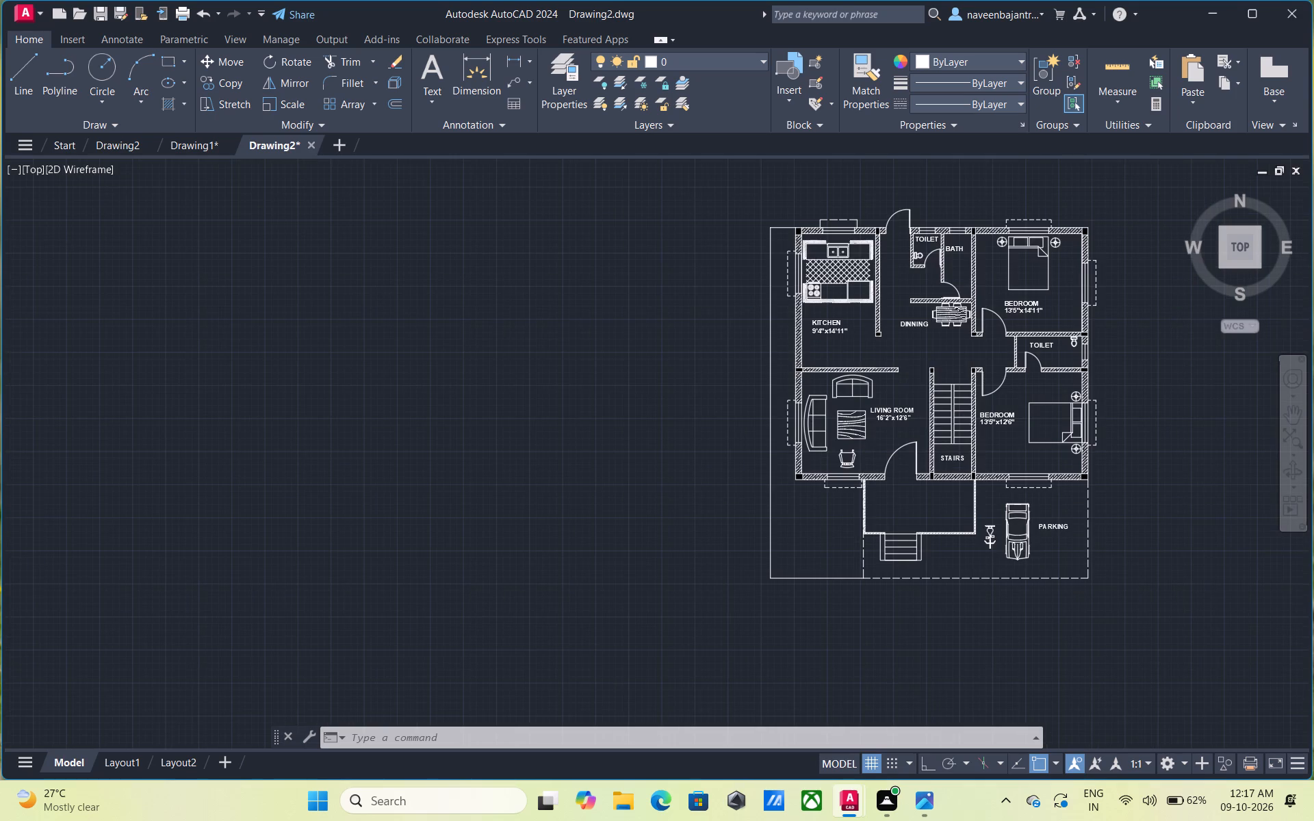
scroll(902, 496, up, 1)
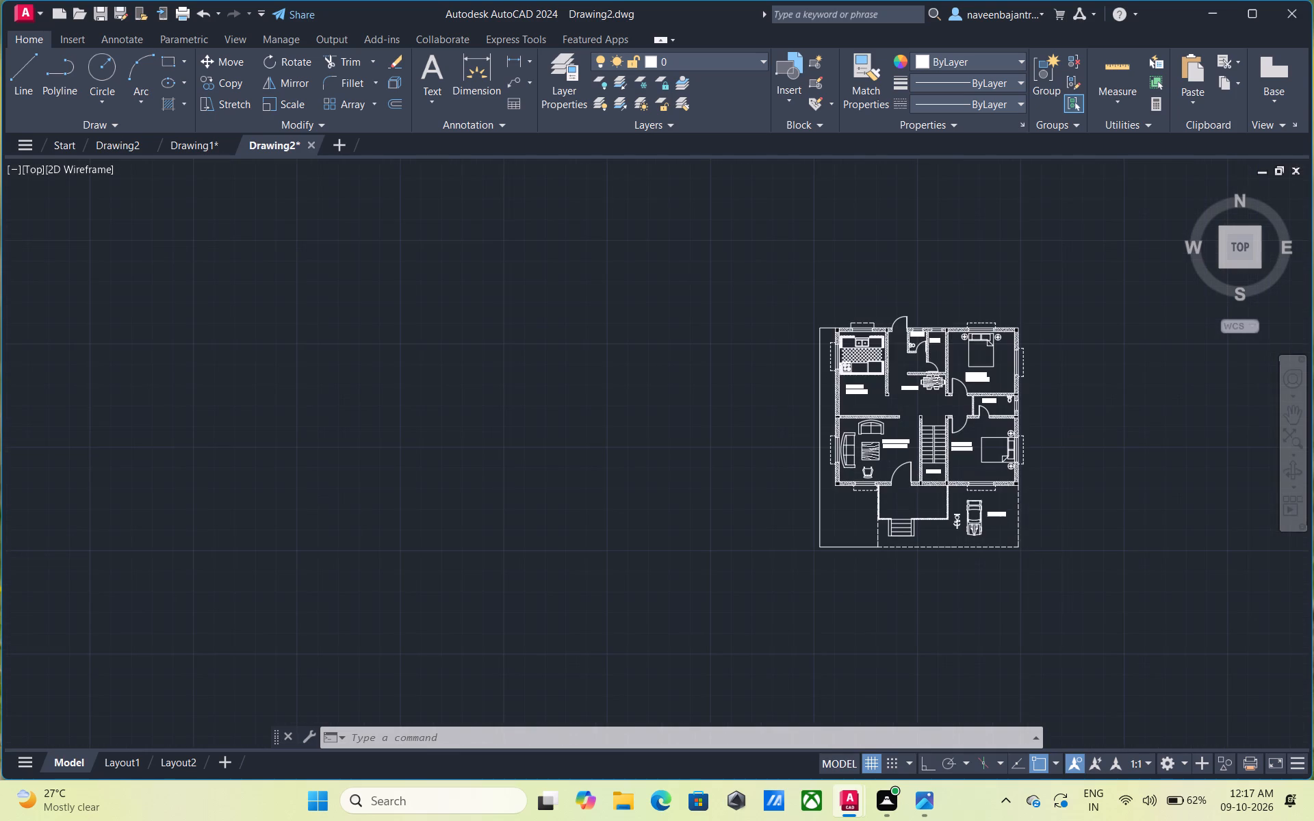
scroll(902, 496, up, 2)
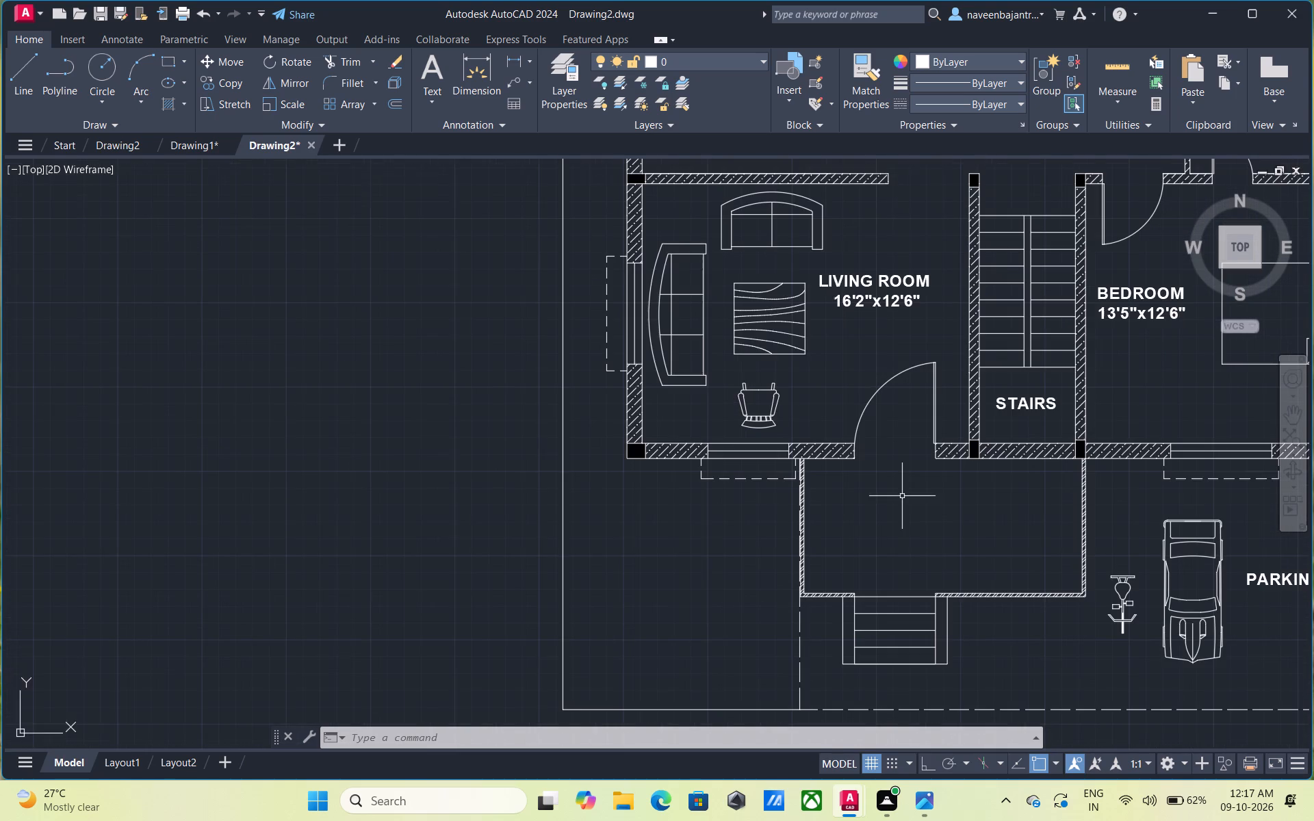
scroll(902, 496, up, 2)
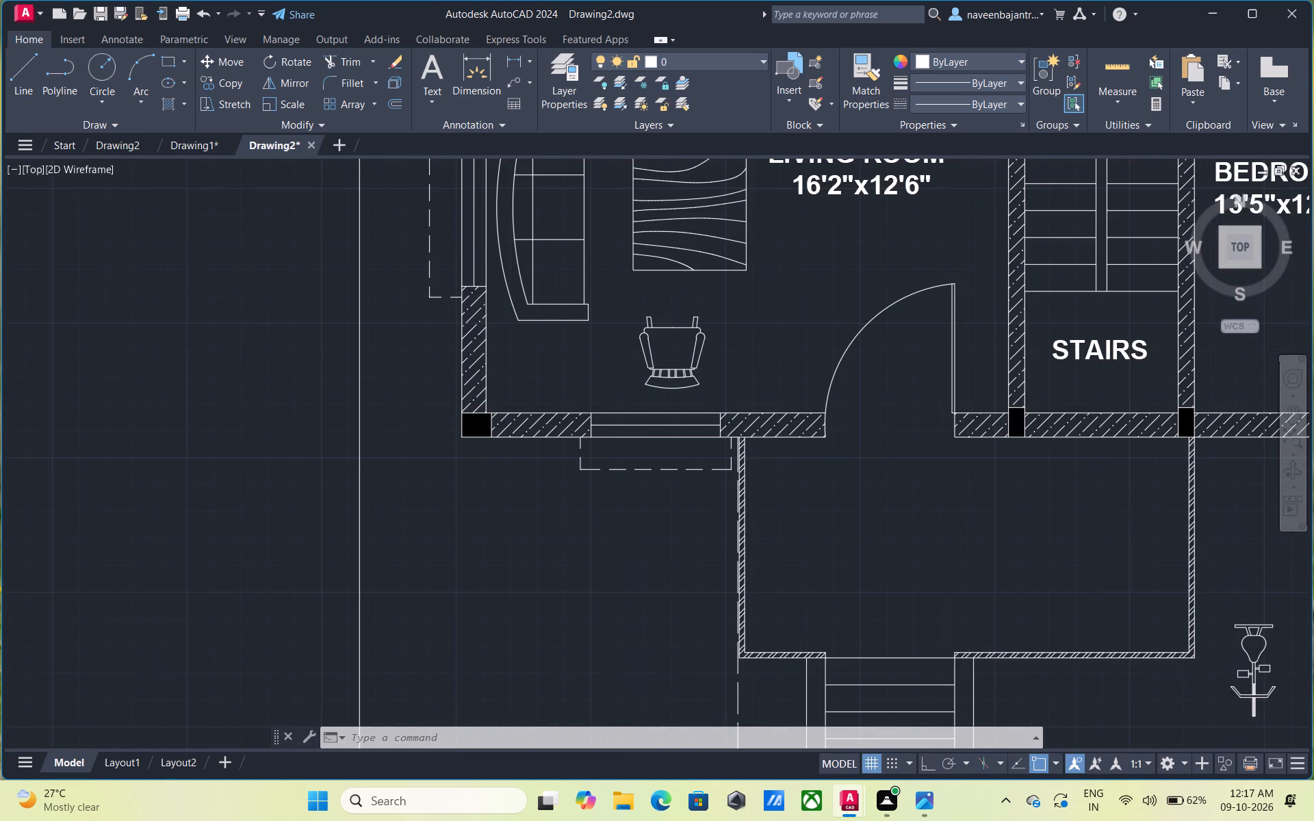
scroll(902, 496, down, 2)
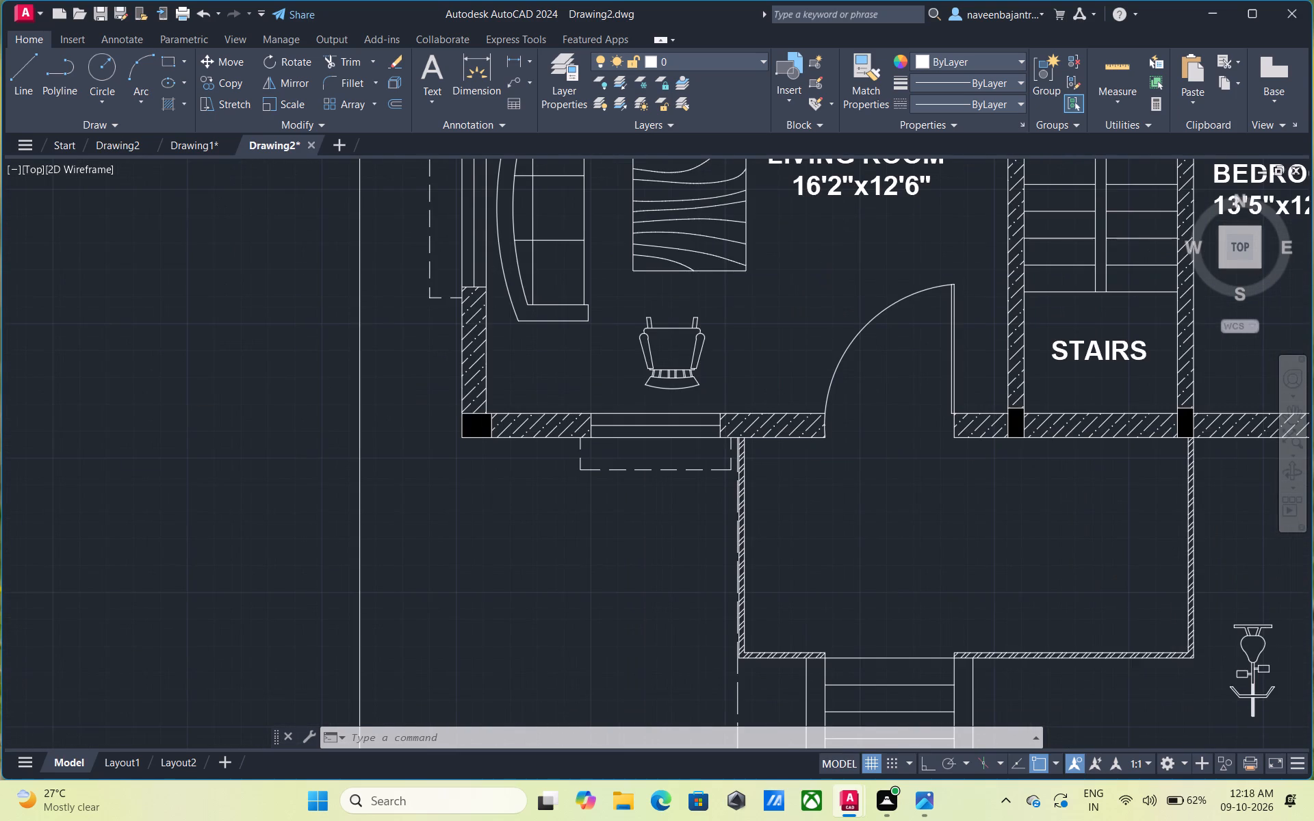
scroll(902, 496, down, 1)
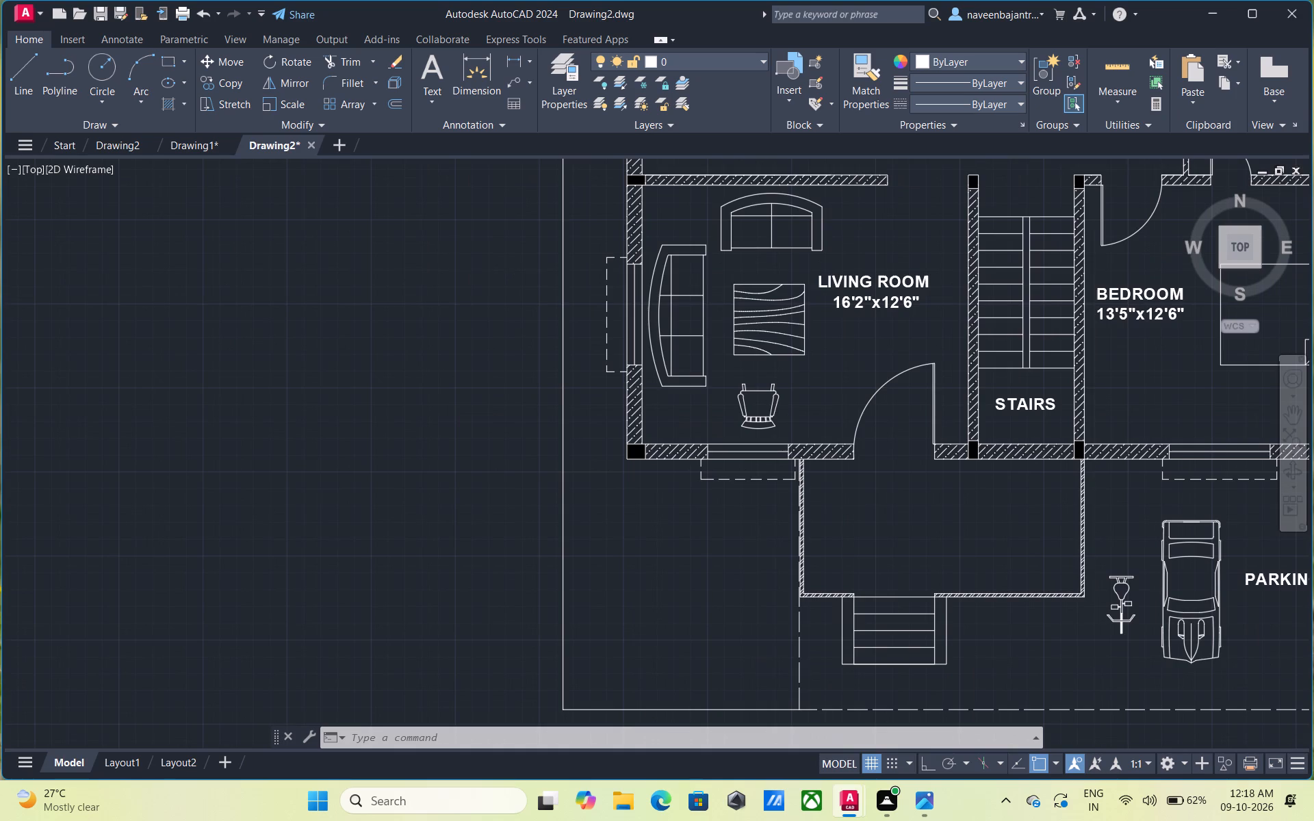
middle_click(902, 496)
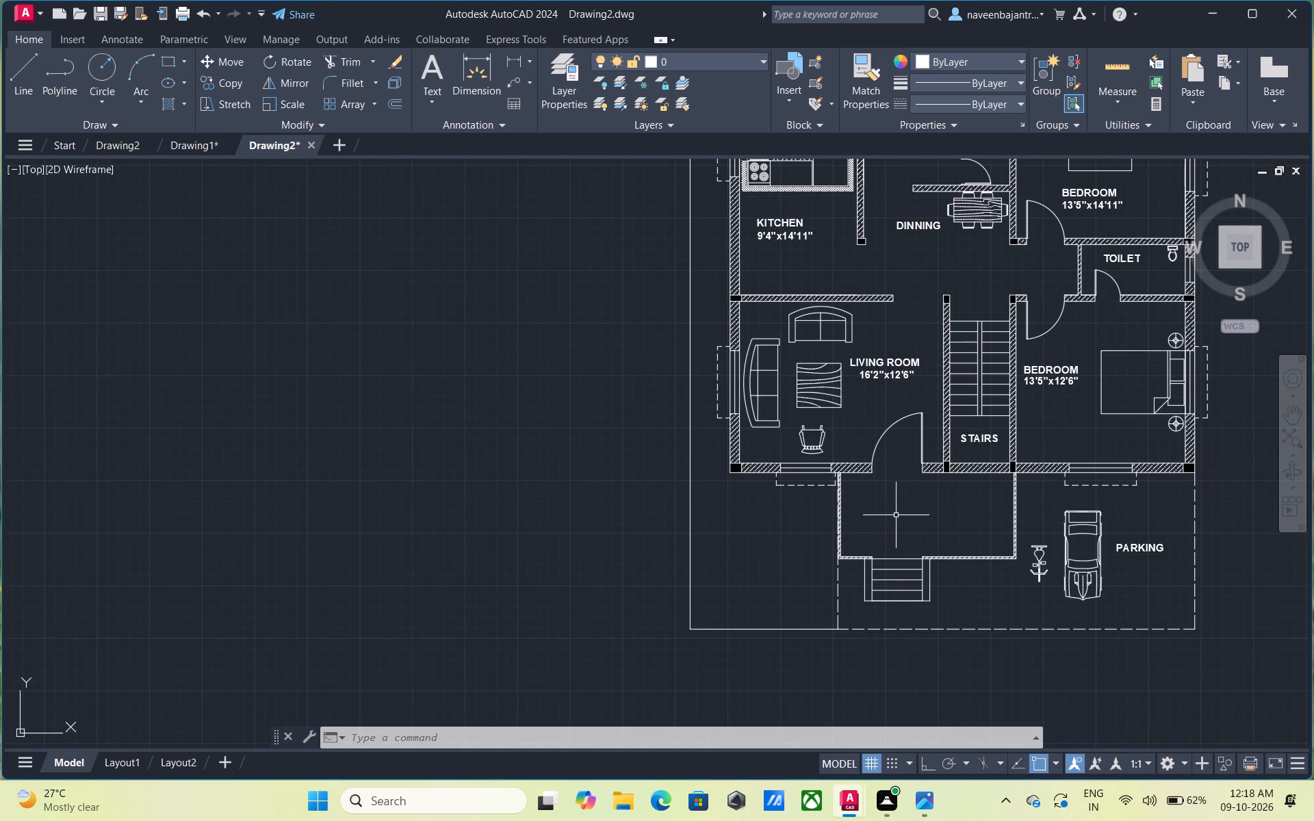
middle_drag(900, 514, 897, 527)
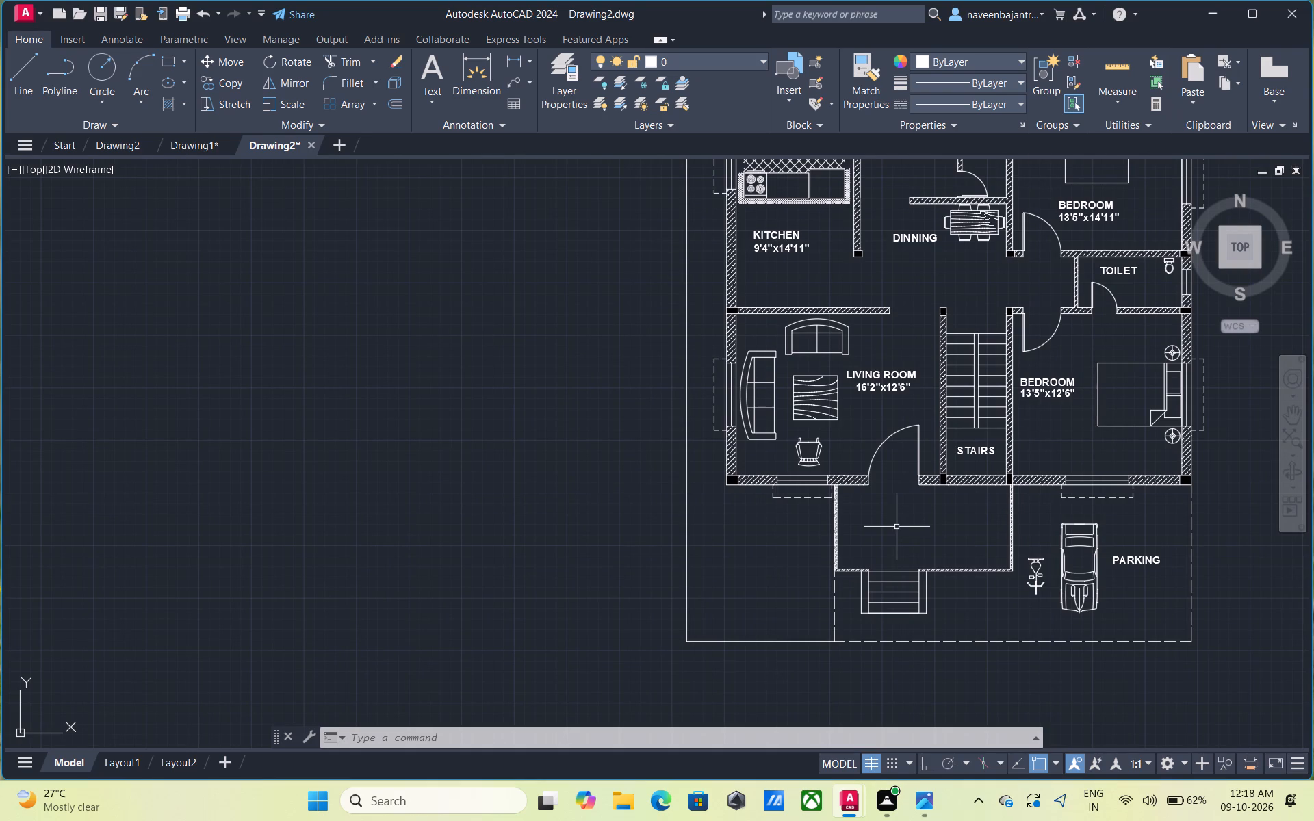
middle_drag(914, 525, 907, 573)
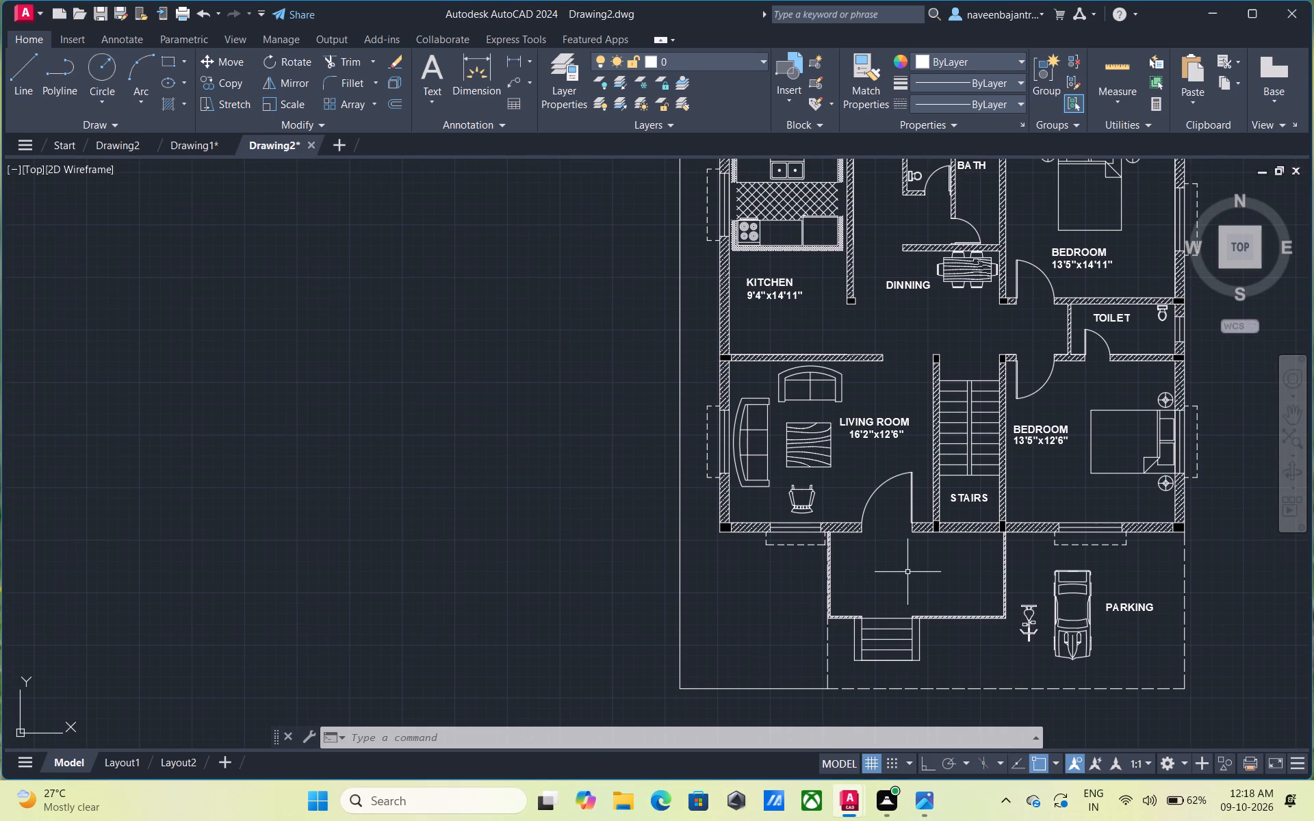
key(Escape)
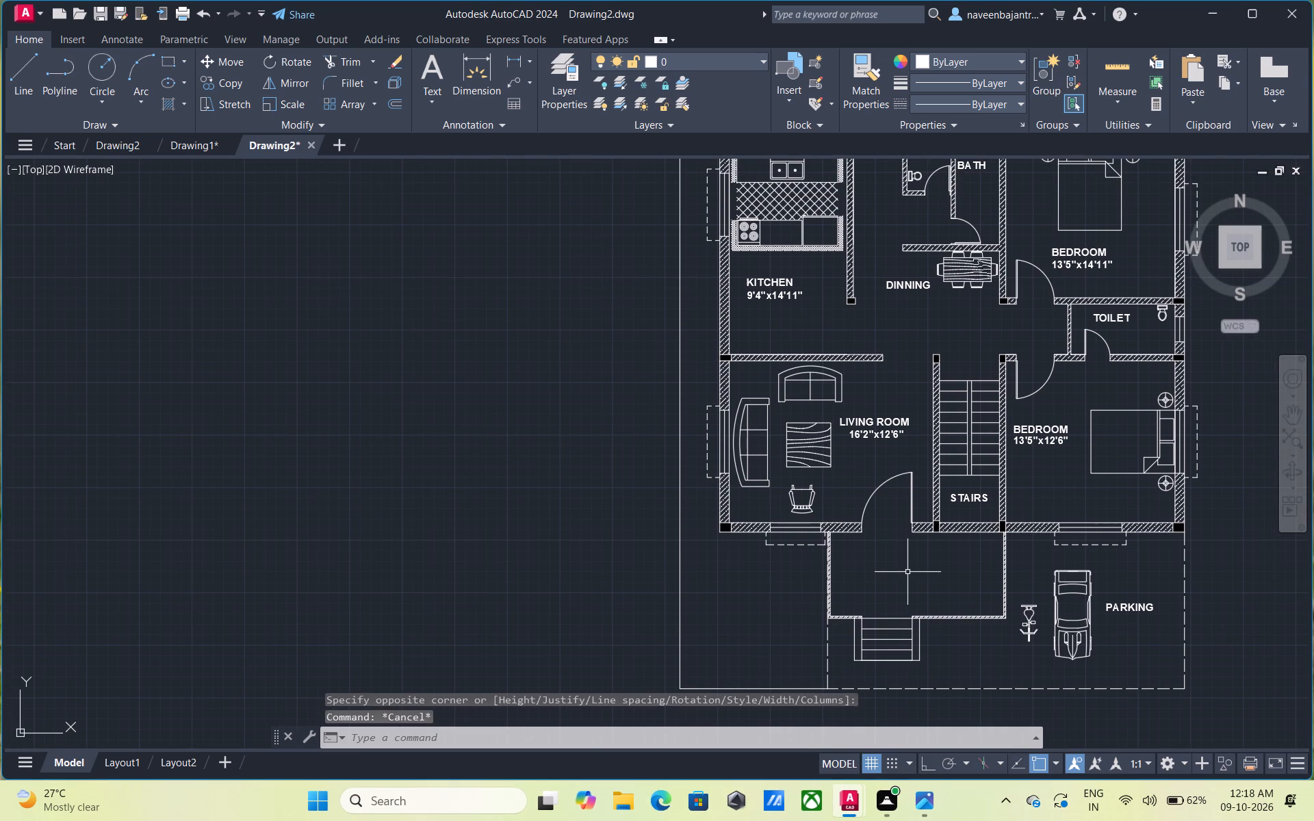
Draw a horizontal line about 4' long across the living room's entrance door opening, along the outer face of the front wall.
text(L)
key(space)
click(865, 530)
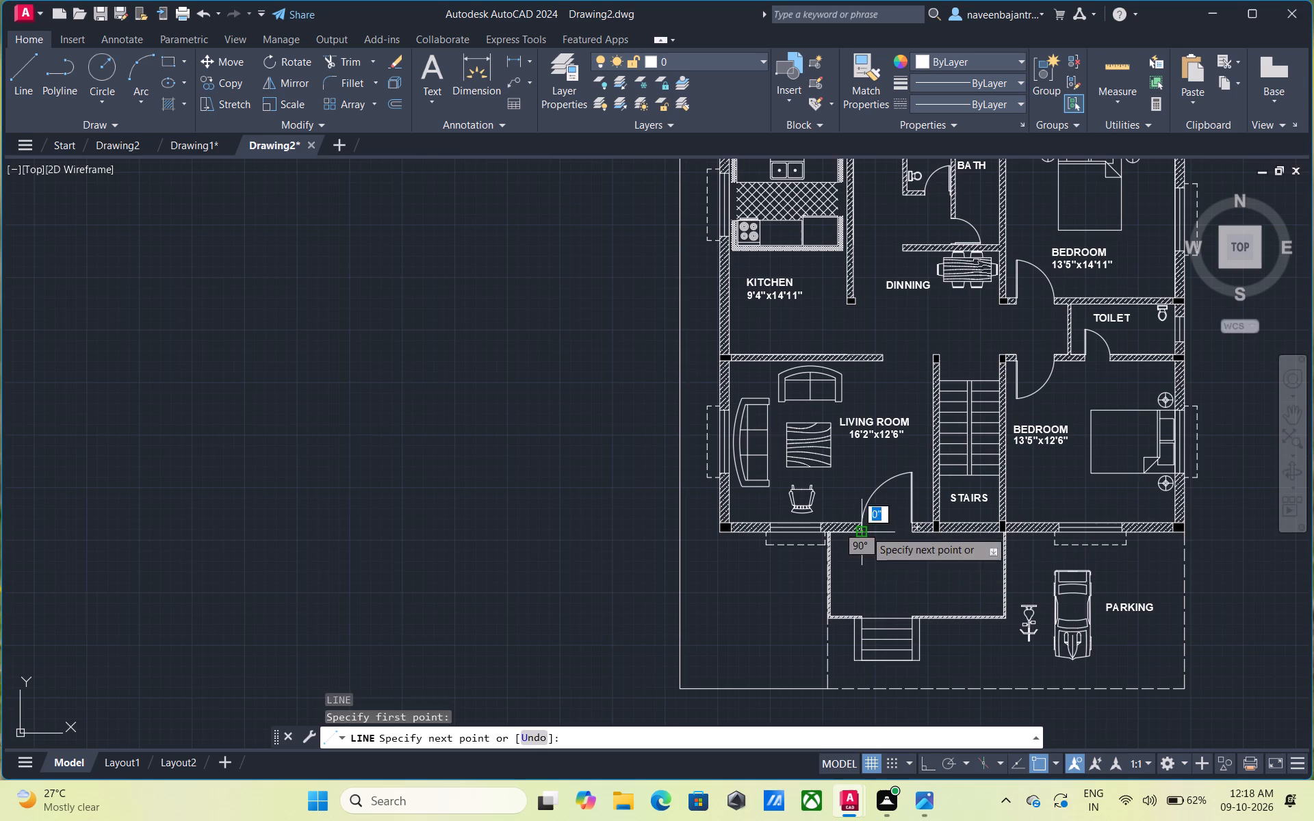
click(913, 535)
key(Escape)
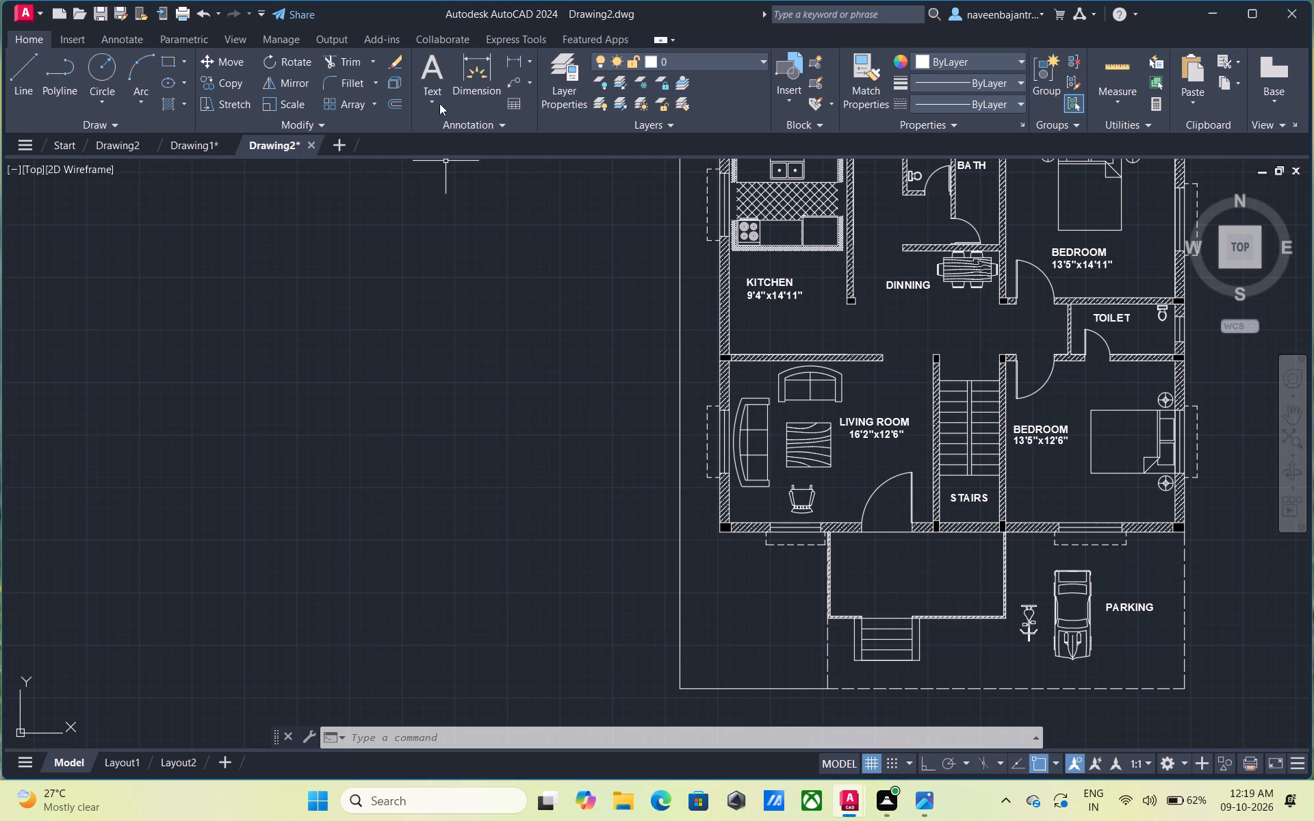
Add a multiline text label AREA with 14'1"x6'10" on a second line, 7" high, inside the entrance porch.
click(435, 73)
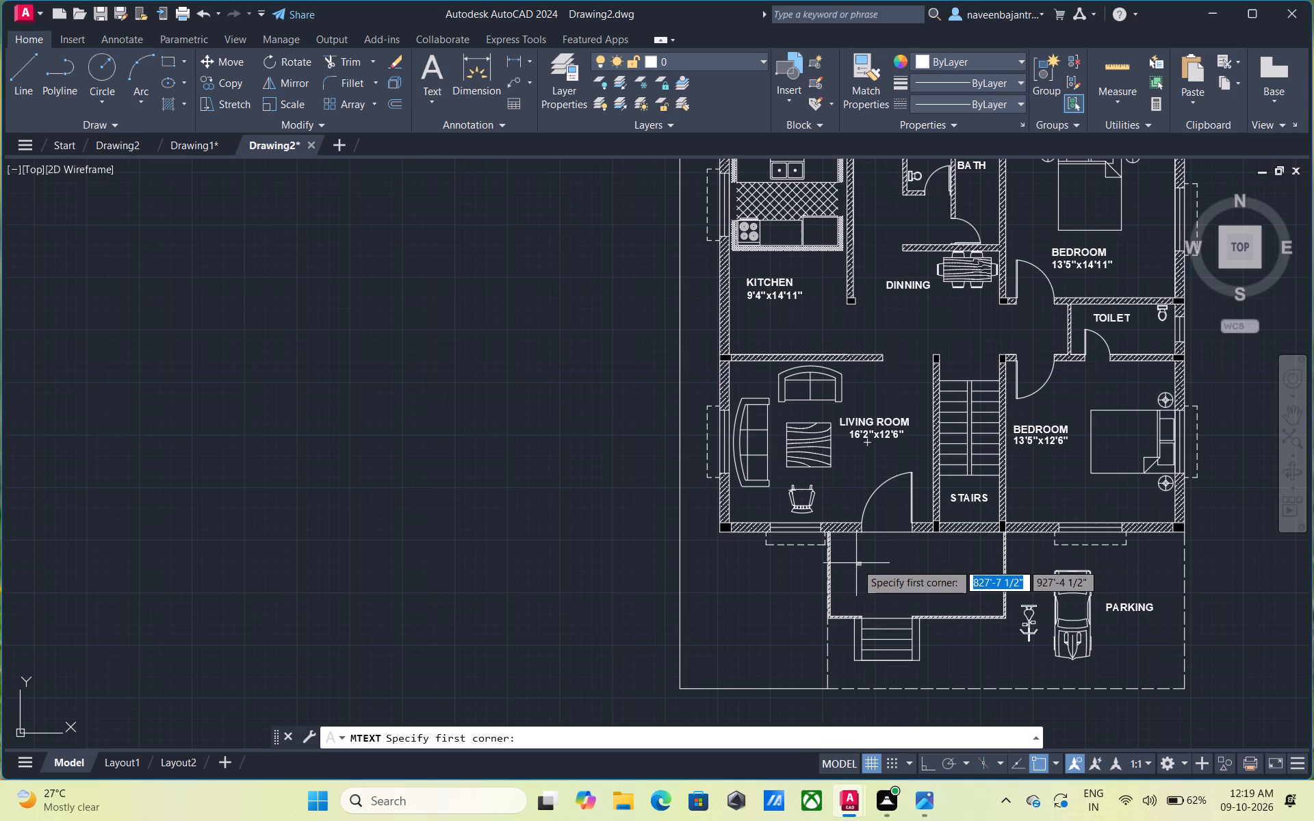
click(856, 563)
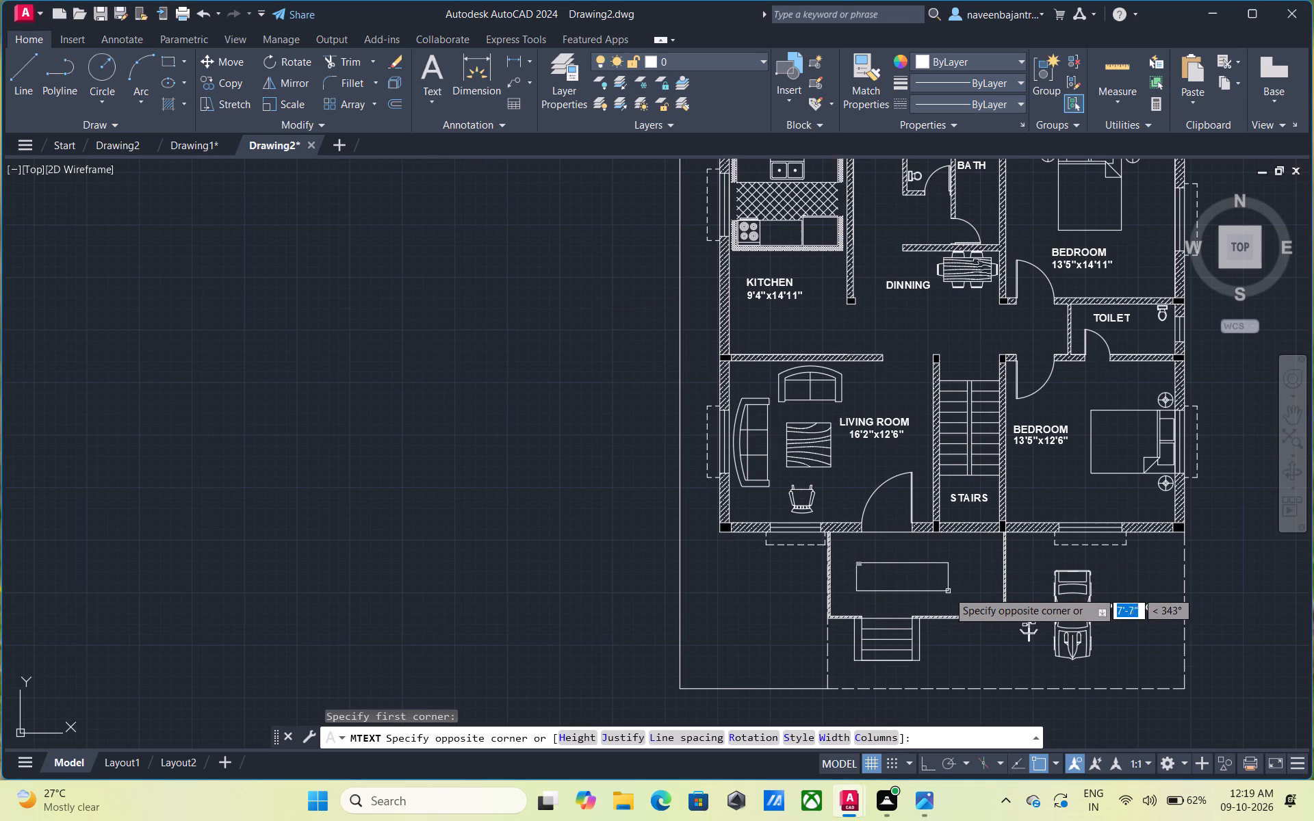
click(955, 589)
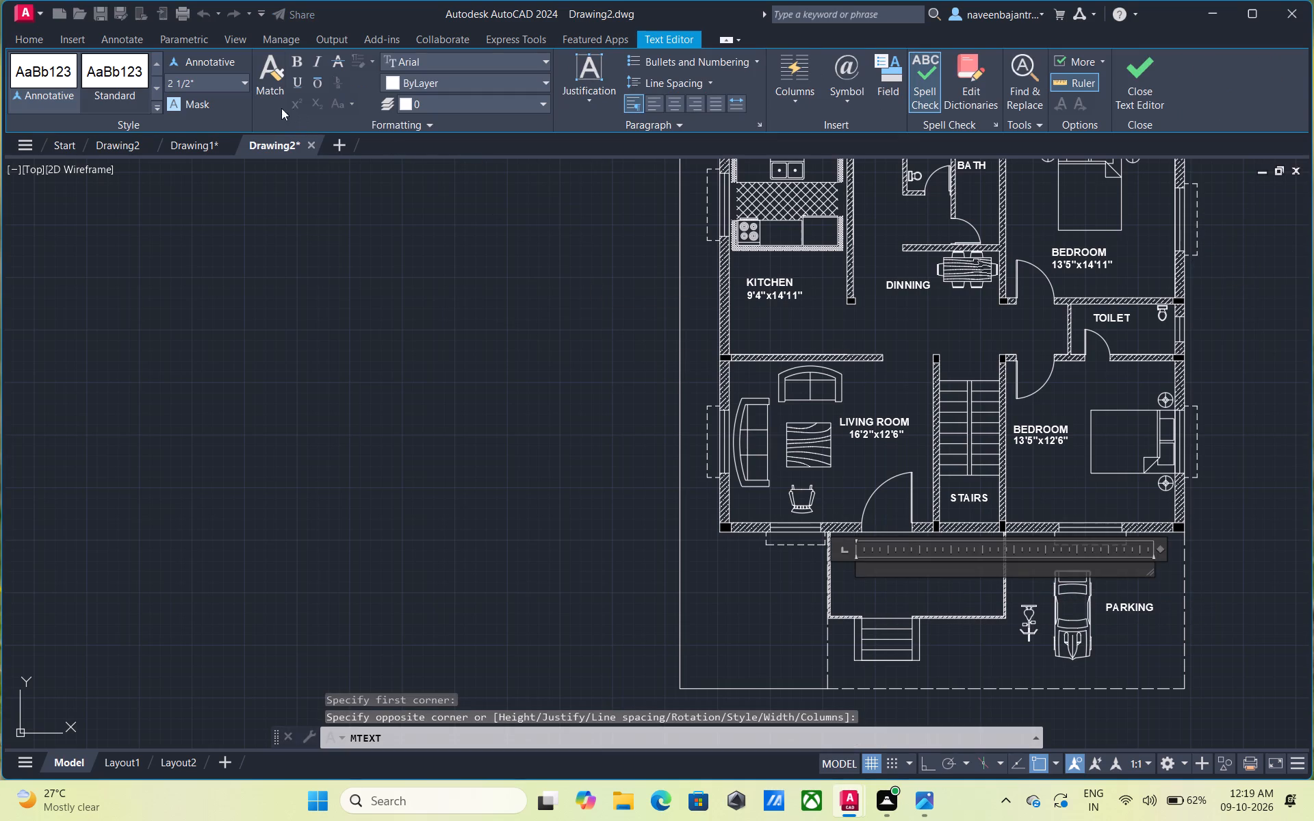
drag(185, 88, 172, 90)
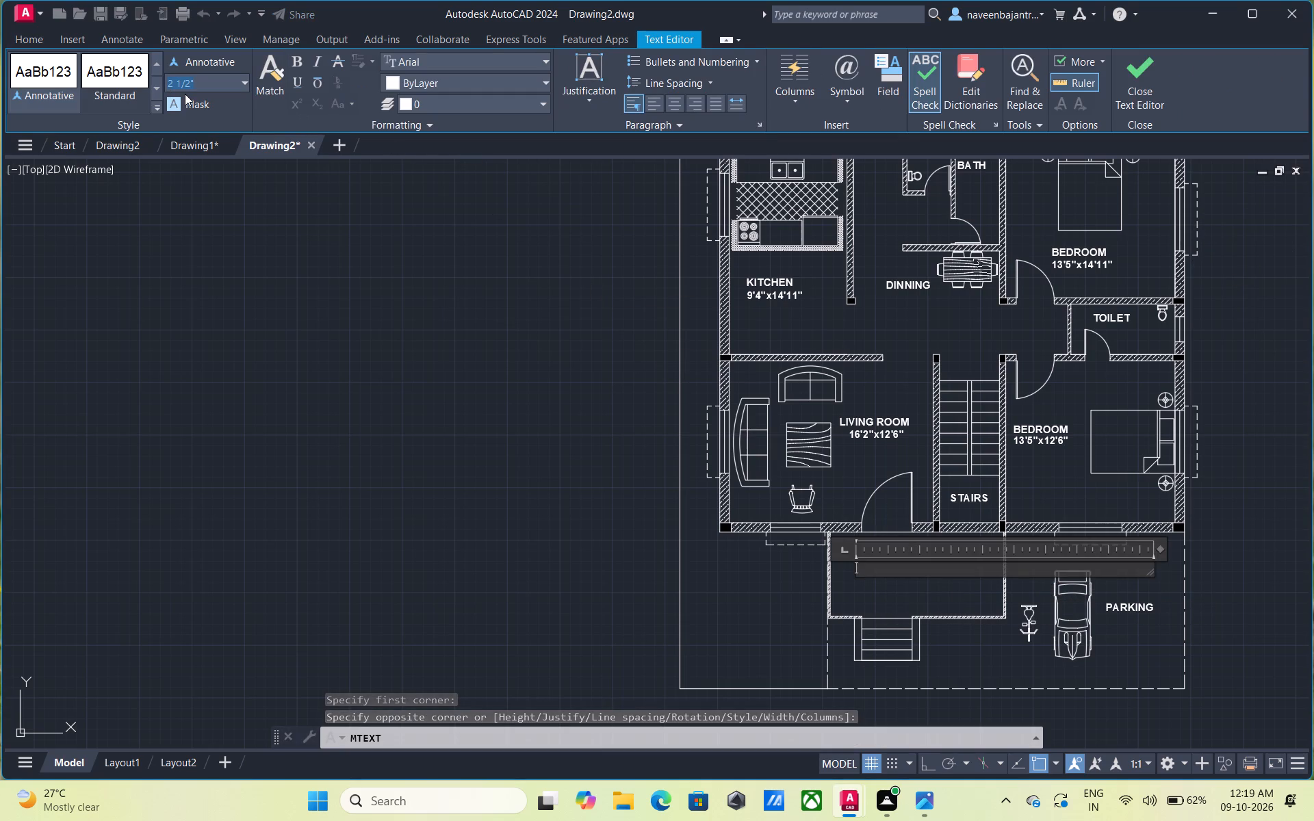
key(BackSpace)
key(7)
key(shift+quotedbl)
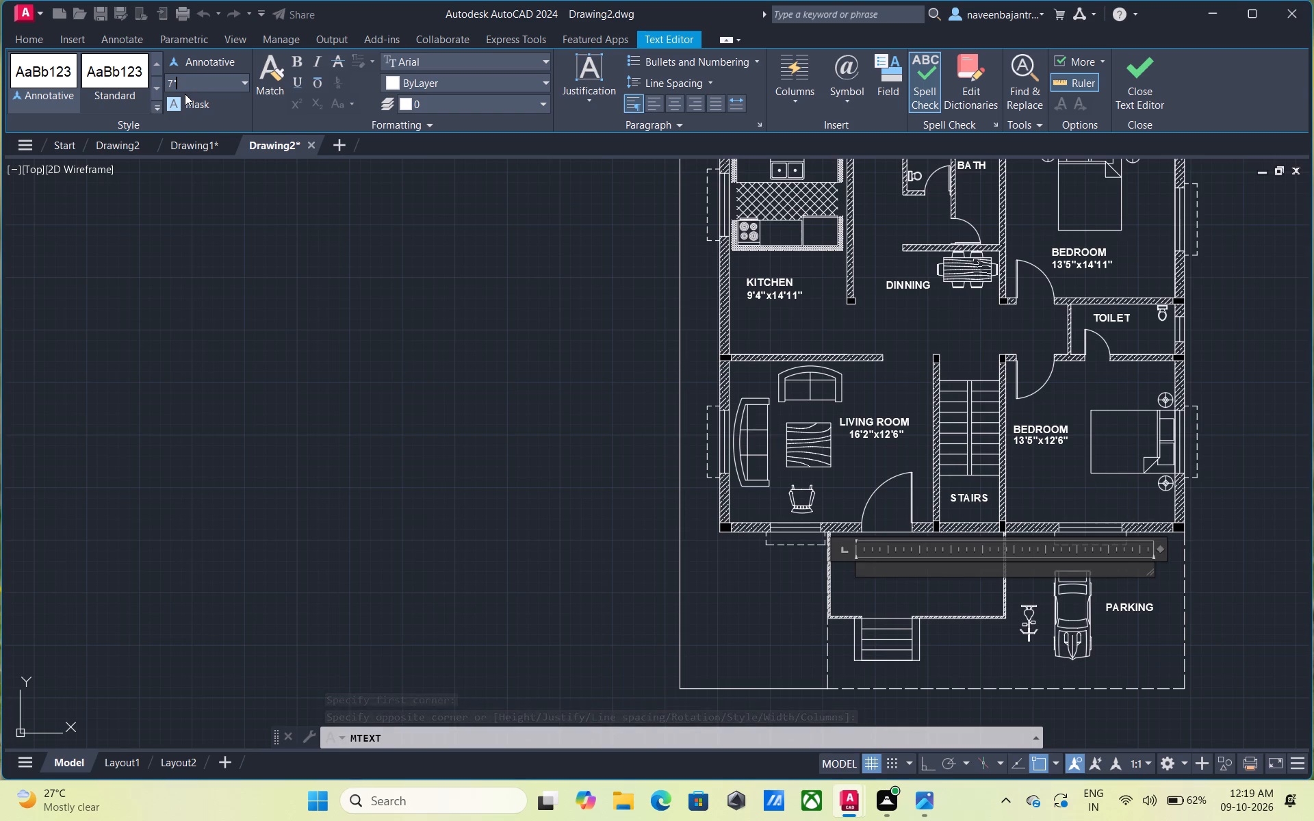
key(Return)
text(AREA)
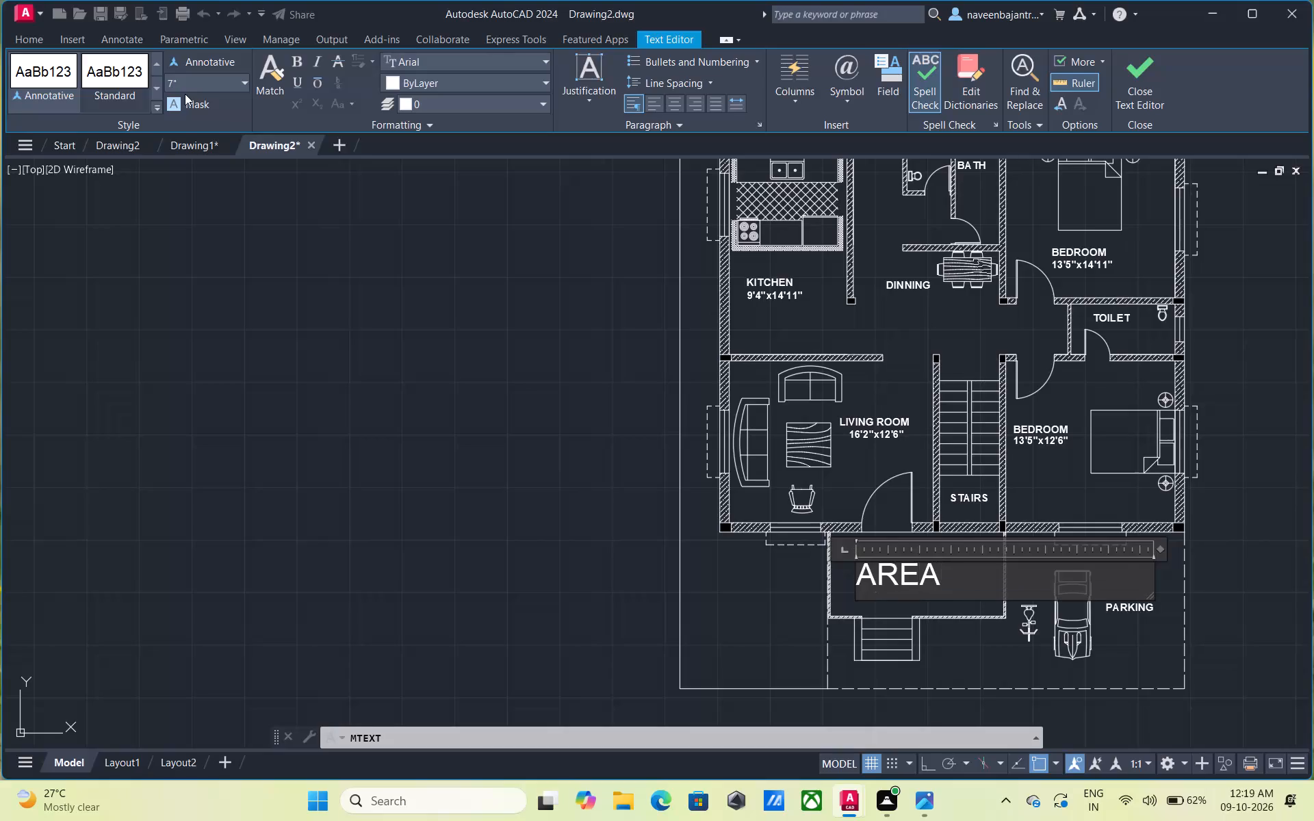
key(Return)
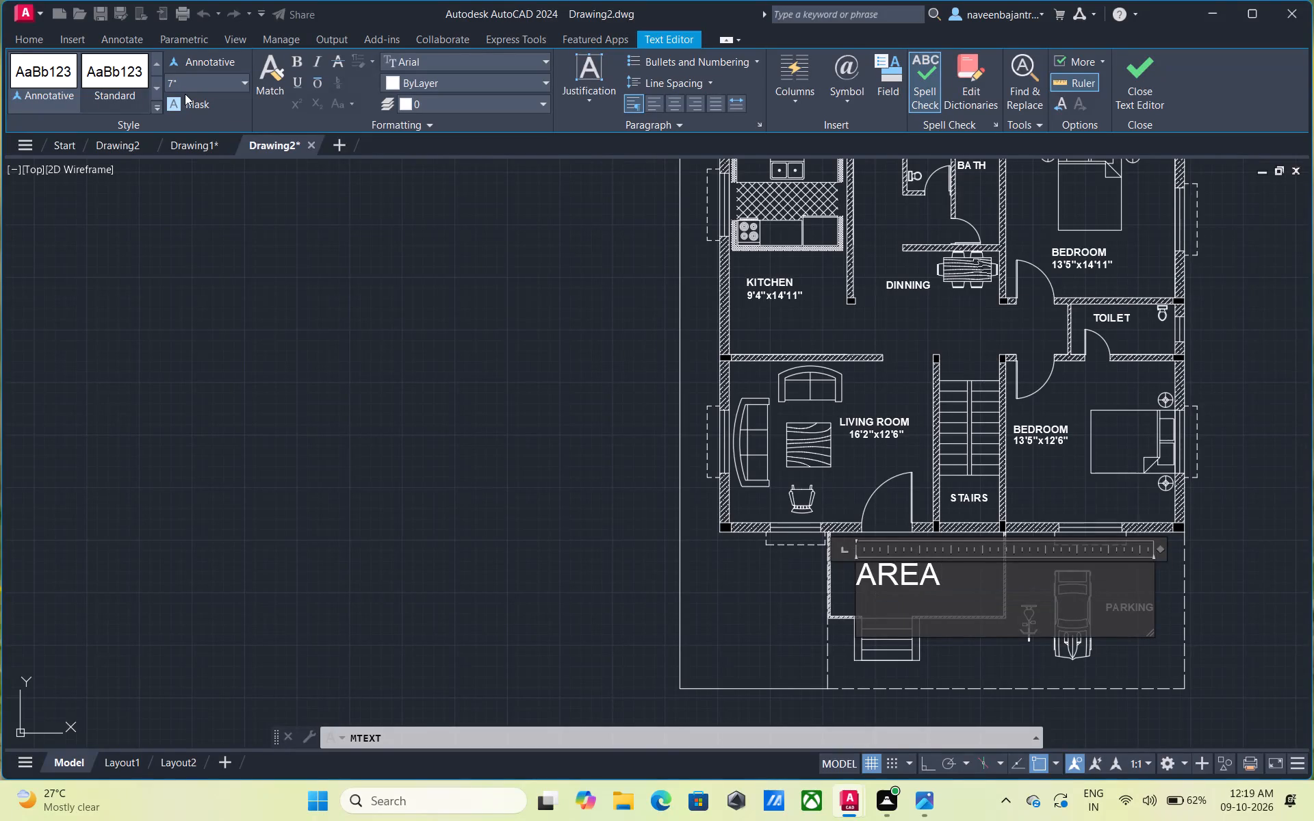
text(14')
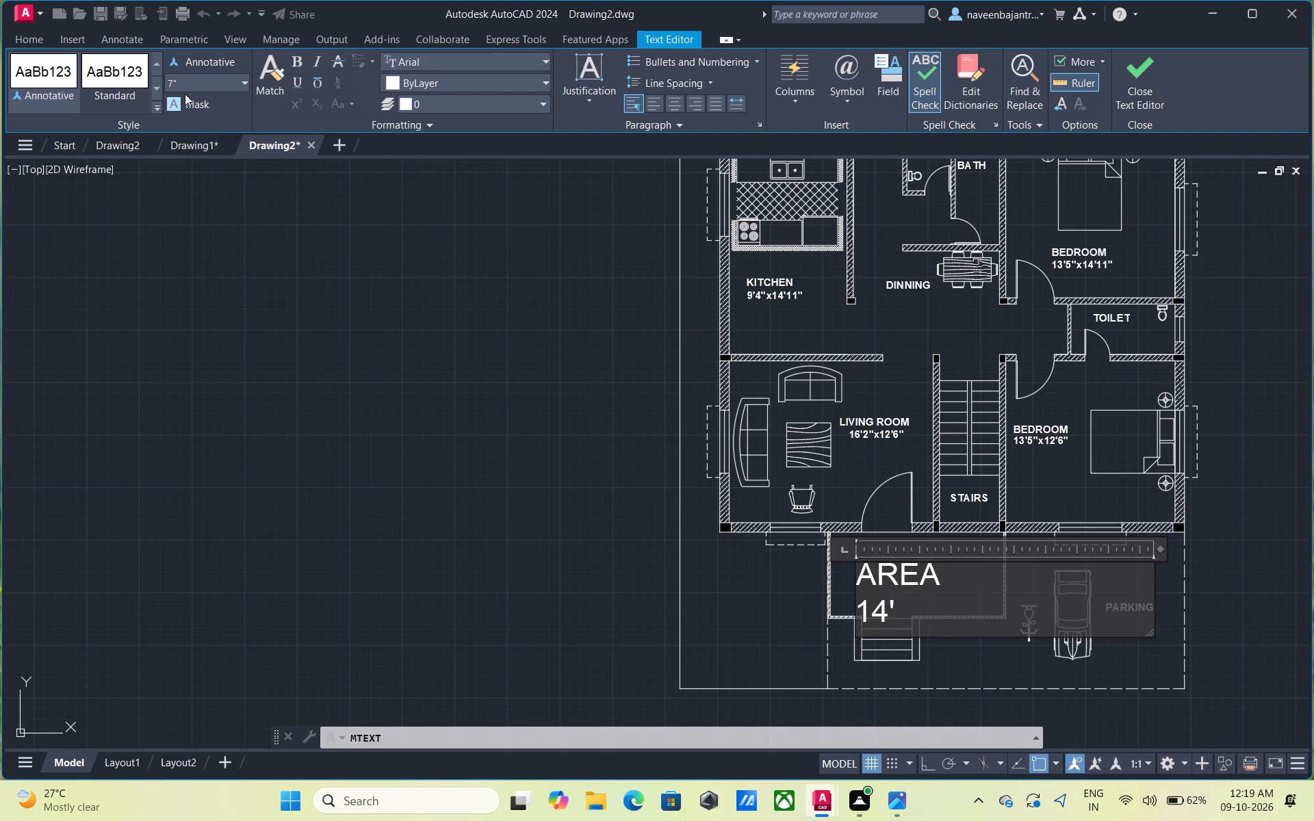
key(1)
key(shift+quotedbl)
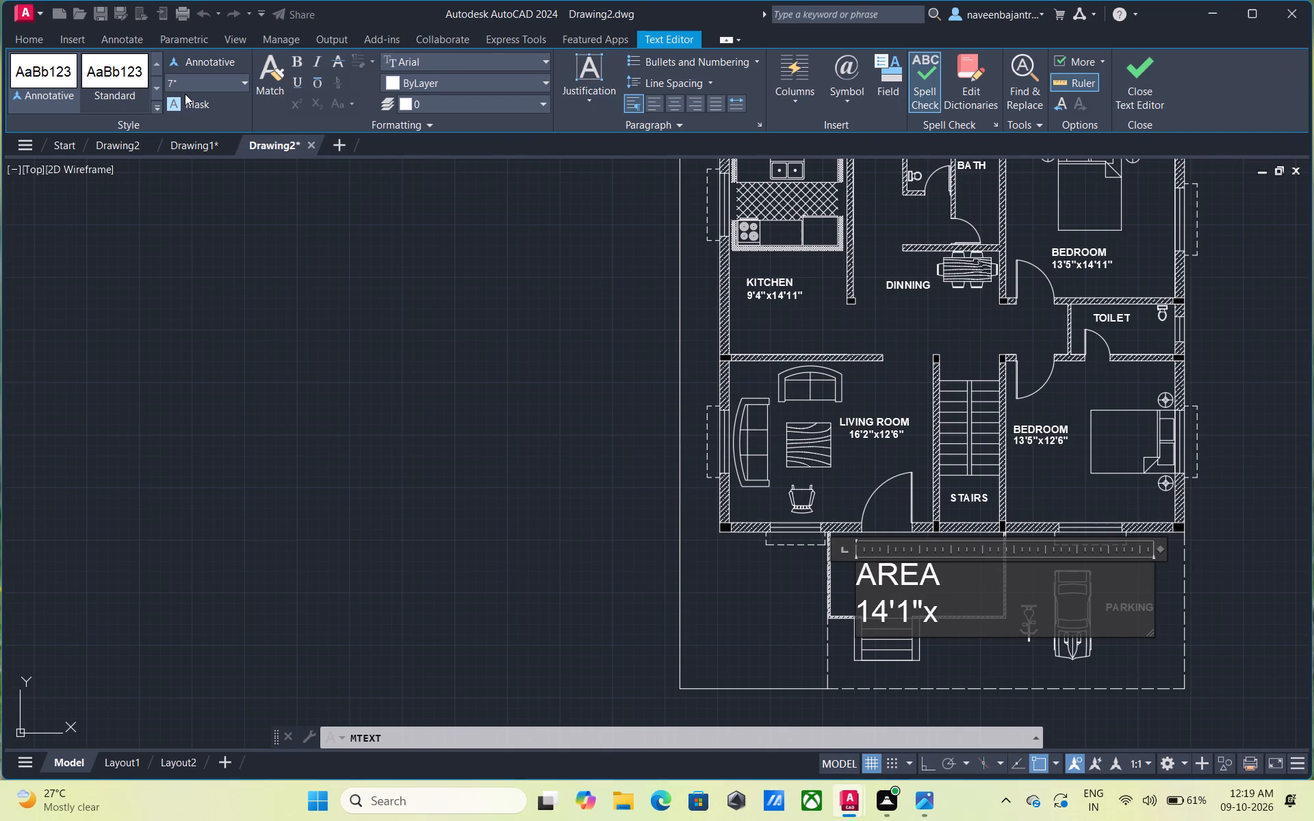
key(6)
key(apostrophe)
text(10)
key(shift+quotedbl)
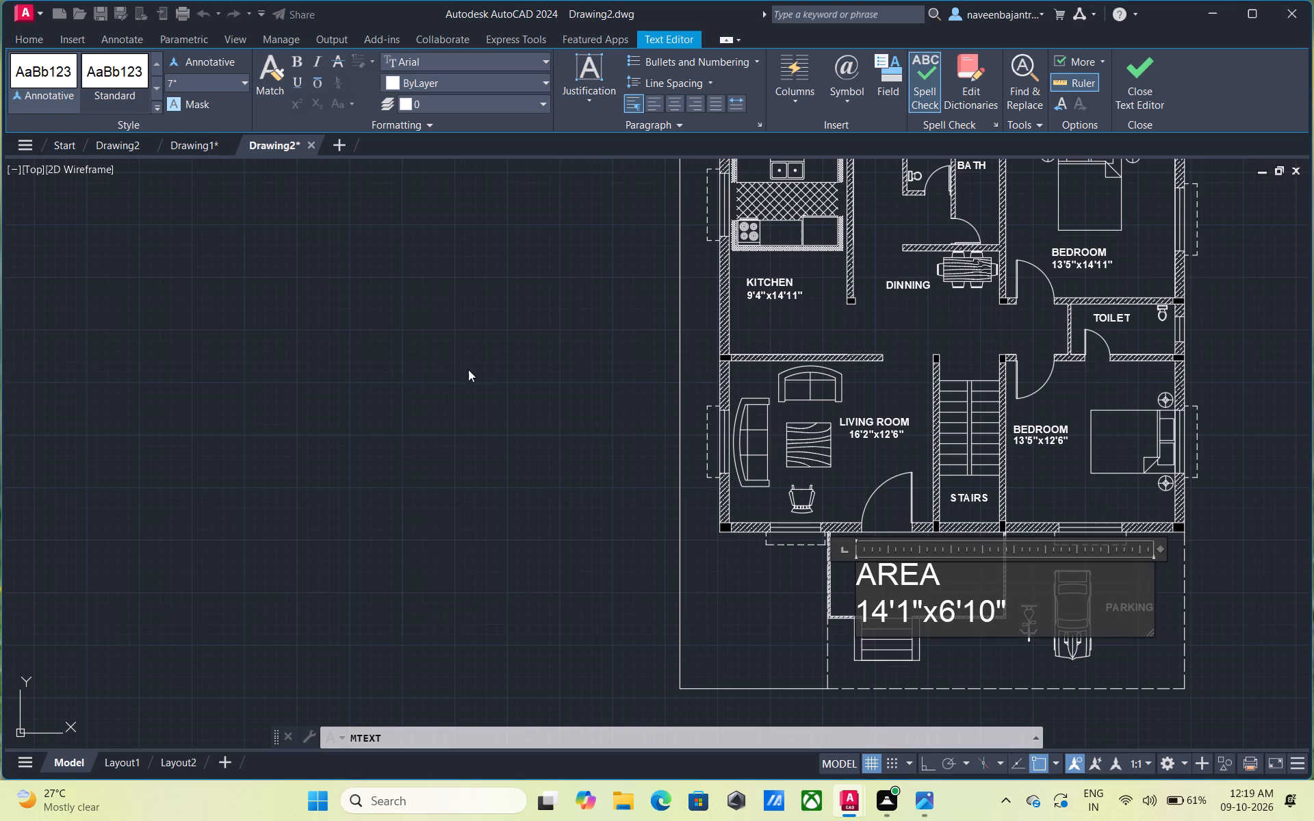
Indent the word AREA by three spaces above 14'1"x6'10" and make both lines of the porch label bold.
click(859, 574)
key(space)
key(space)
key(space)
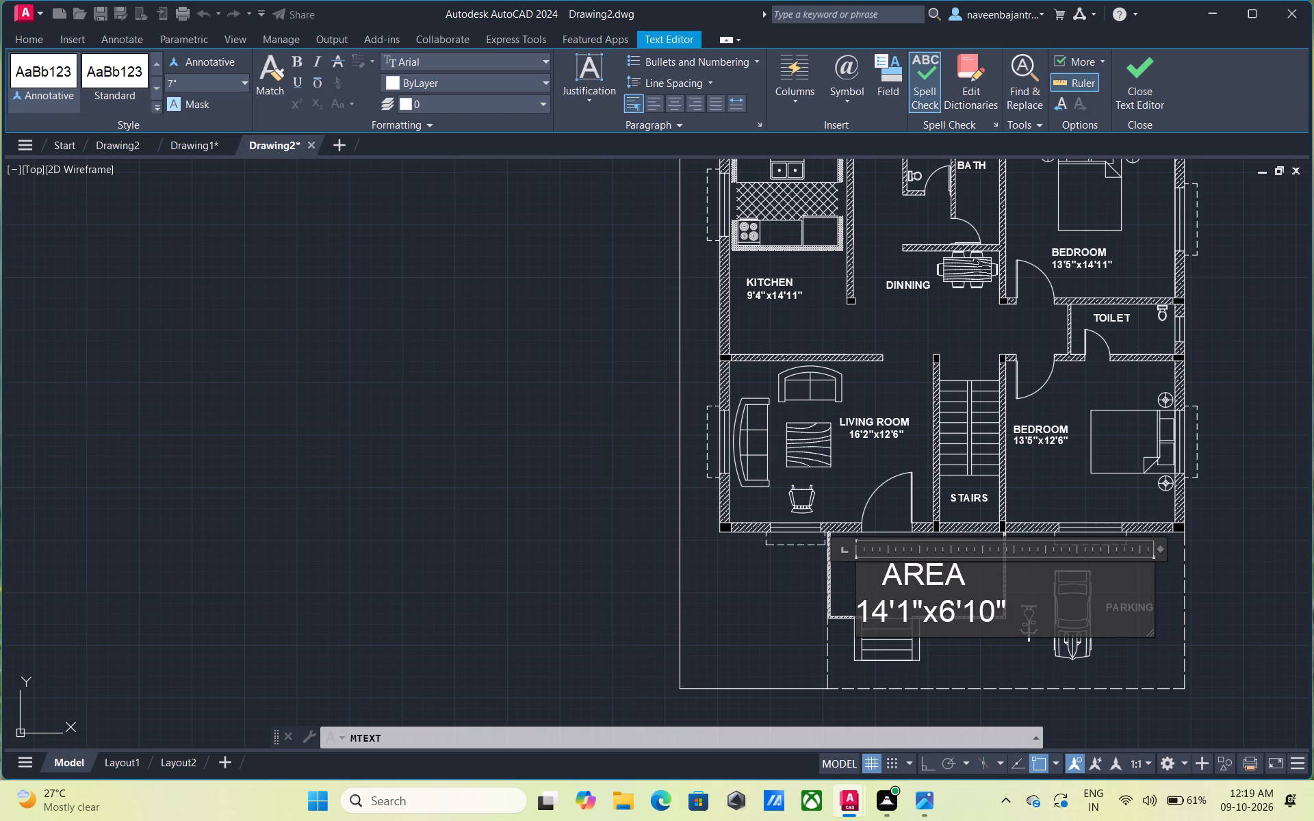
click(1150, 99)
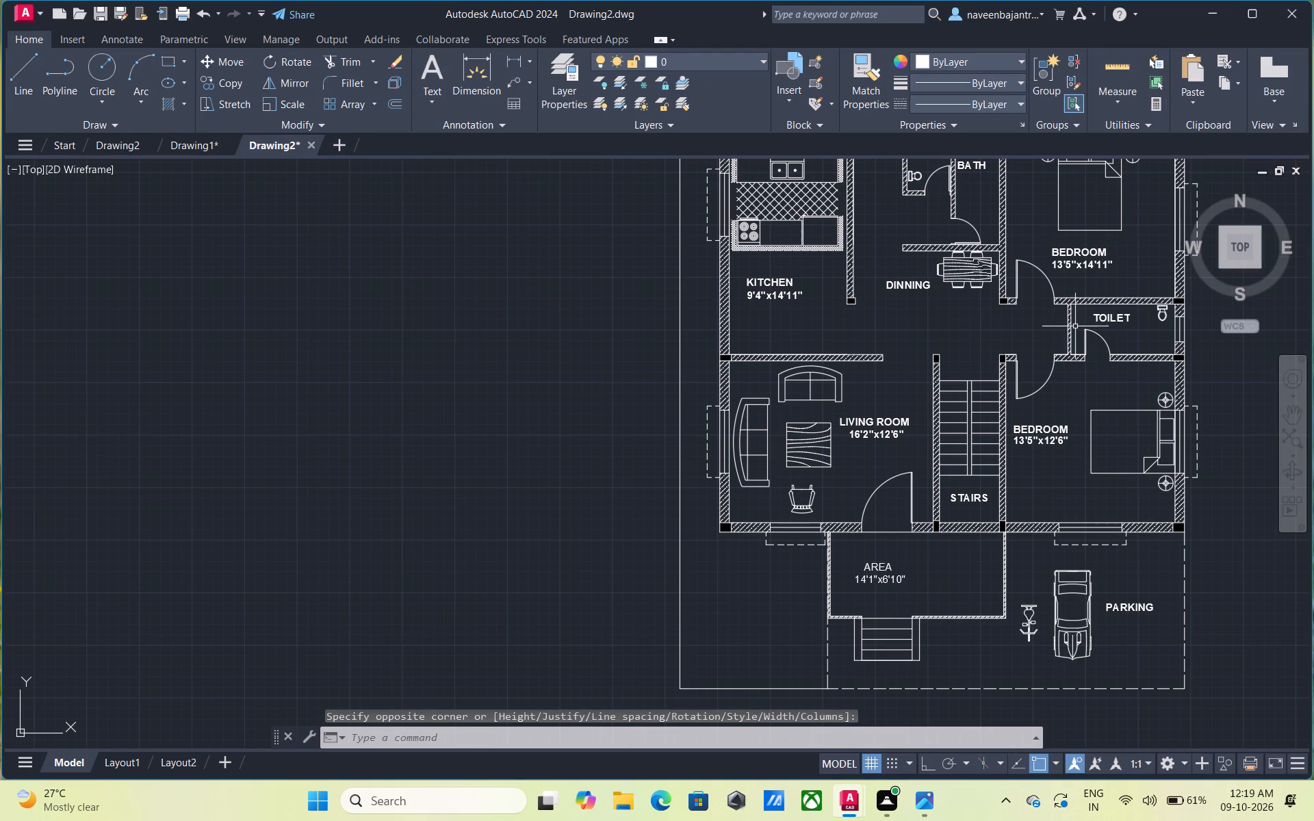
double_click(906, 582)
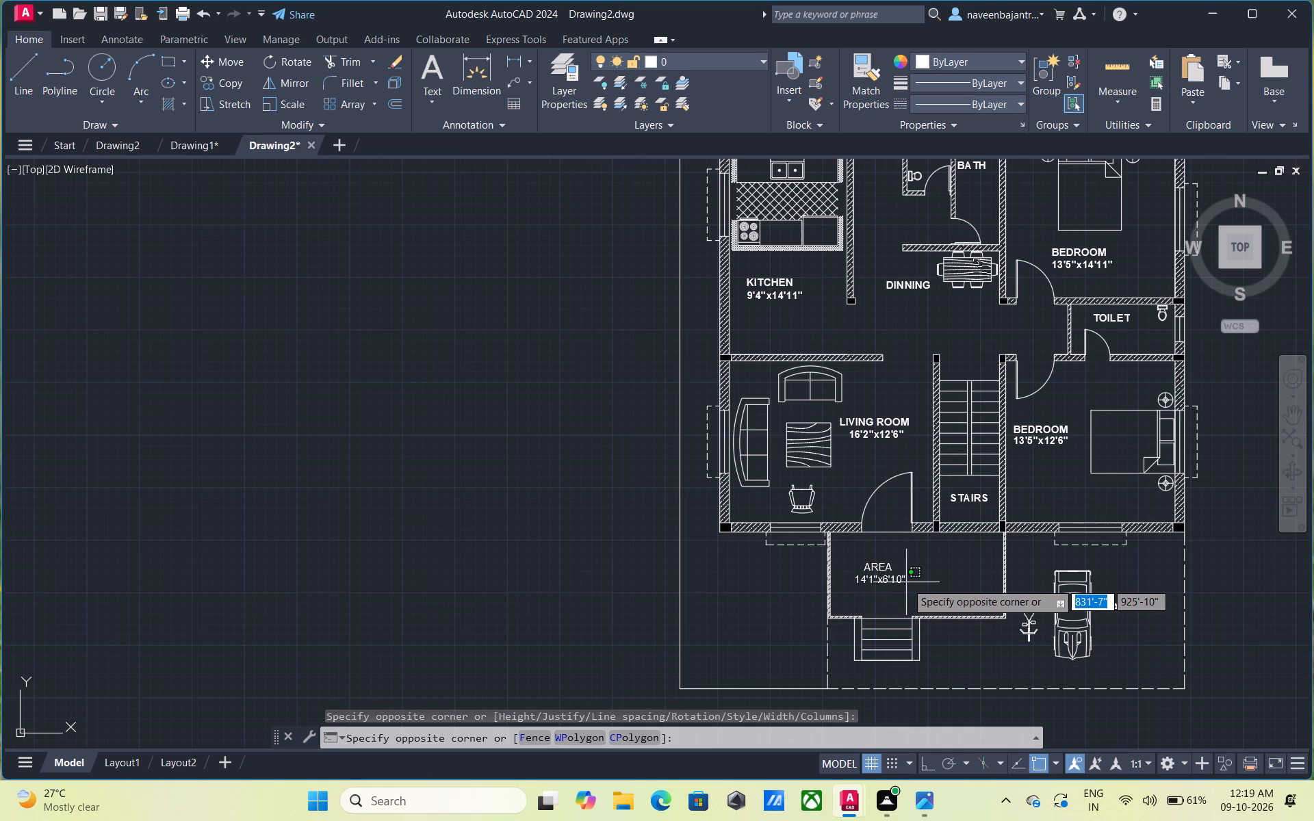
double_click(899, 582)
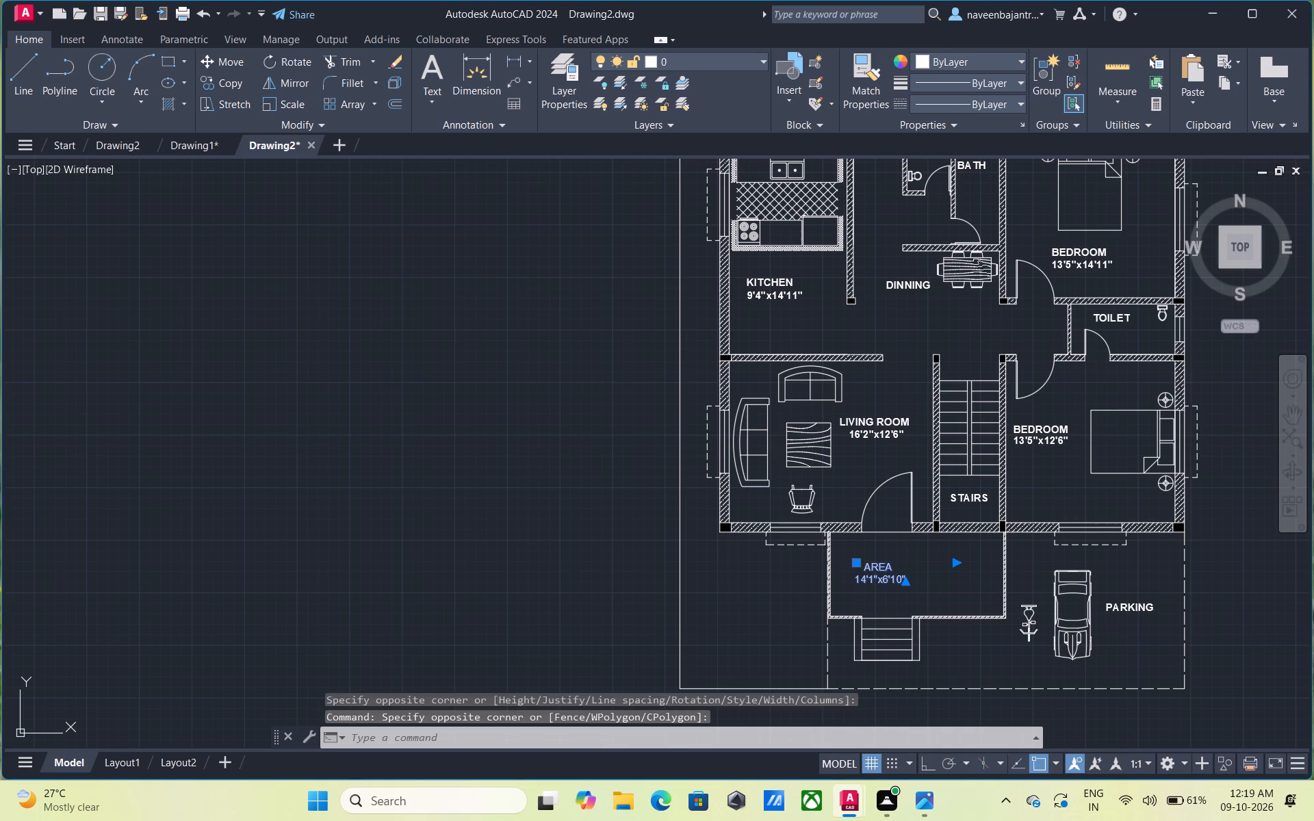
drag(913, 581, 846, 557)
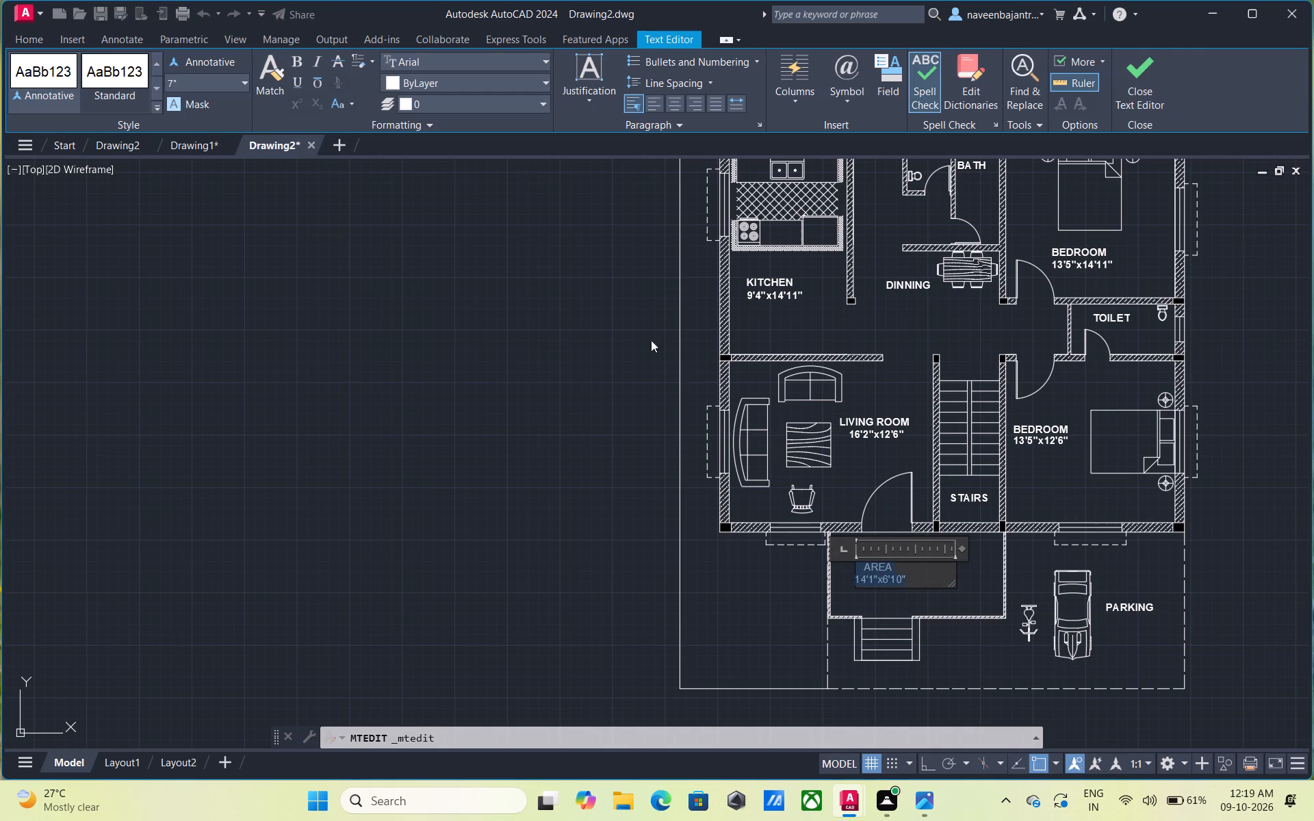
click(296, 66)
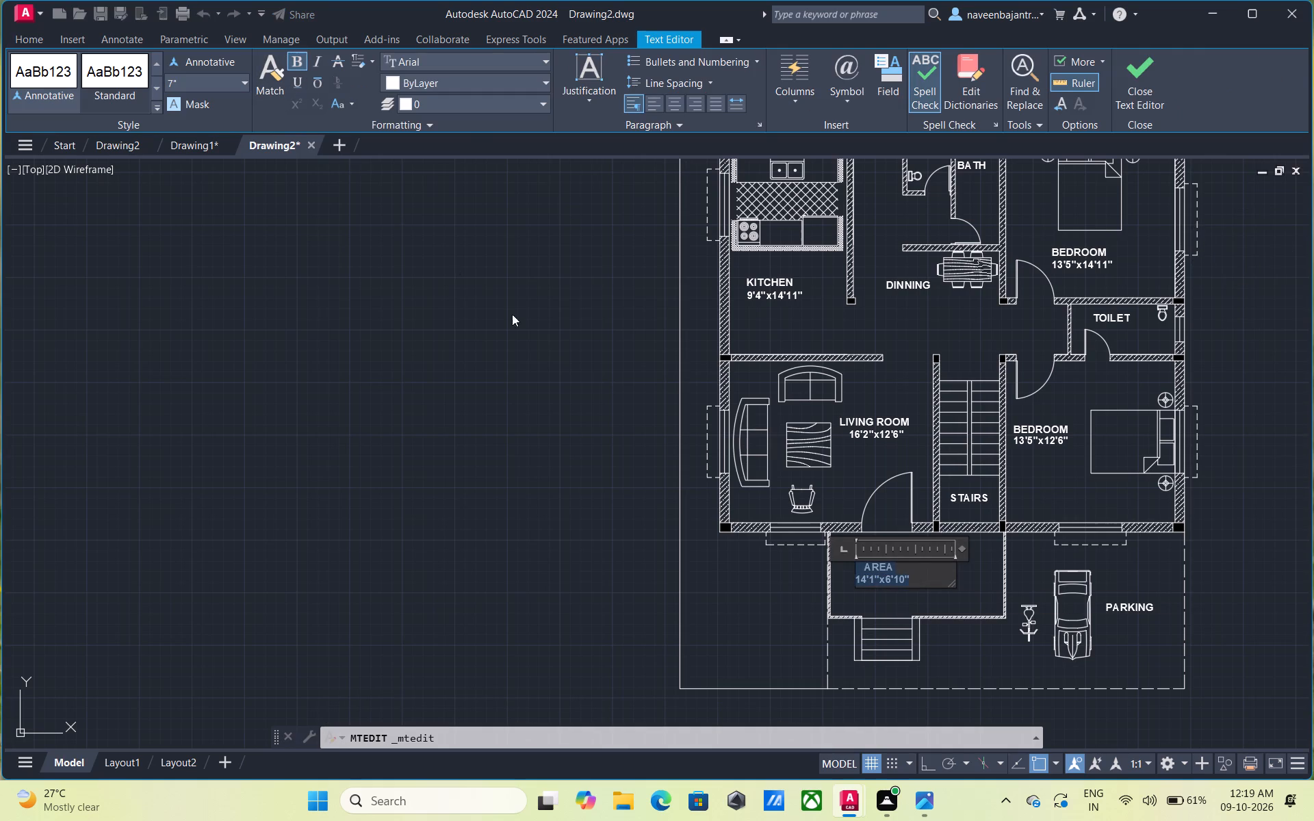
click(1135, 86)
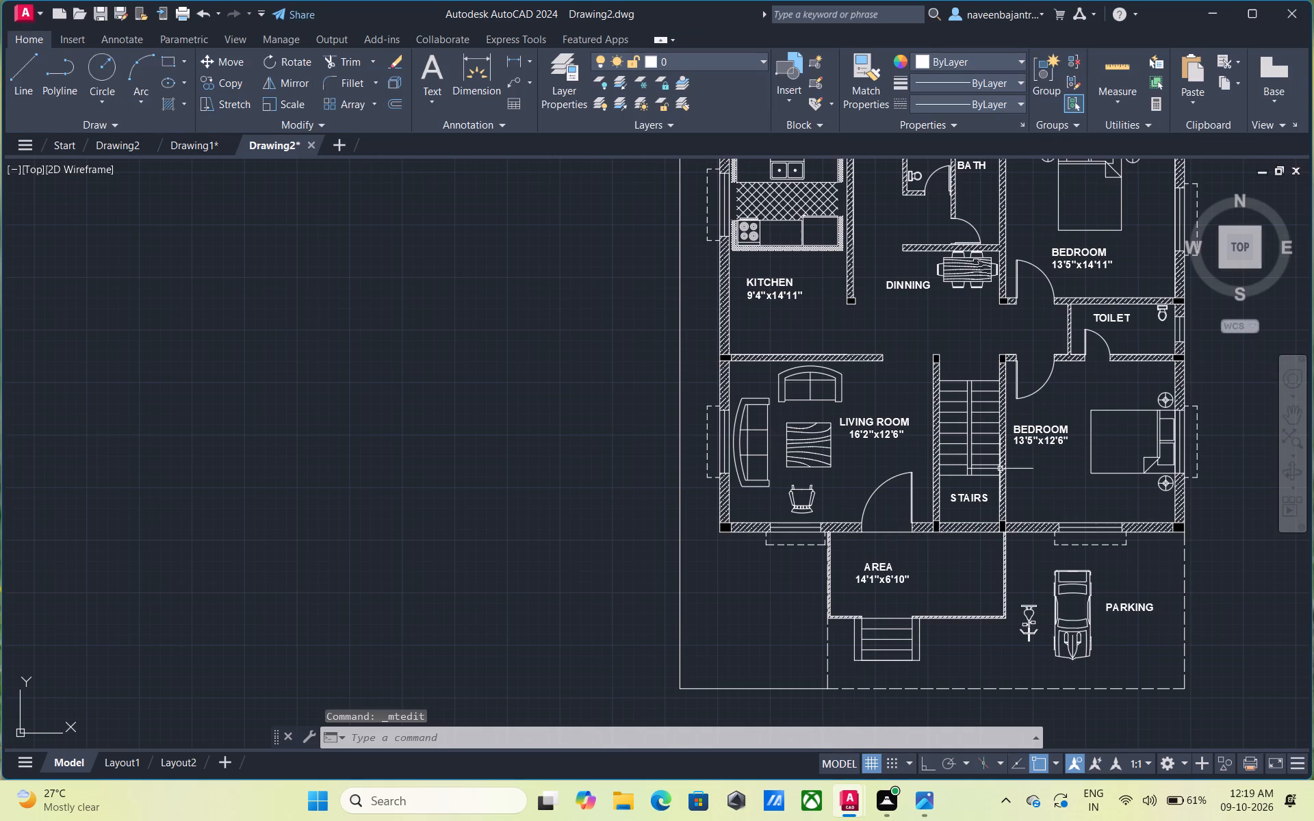
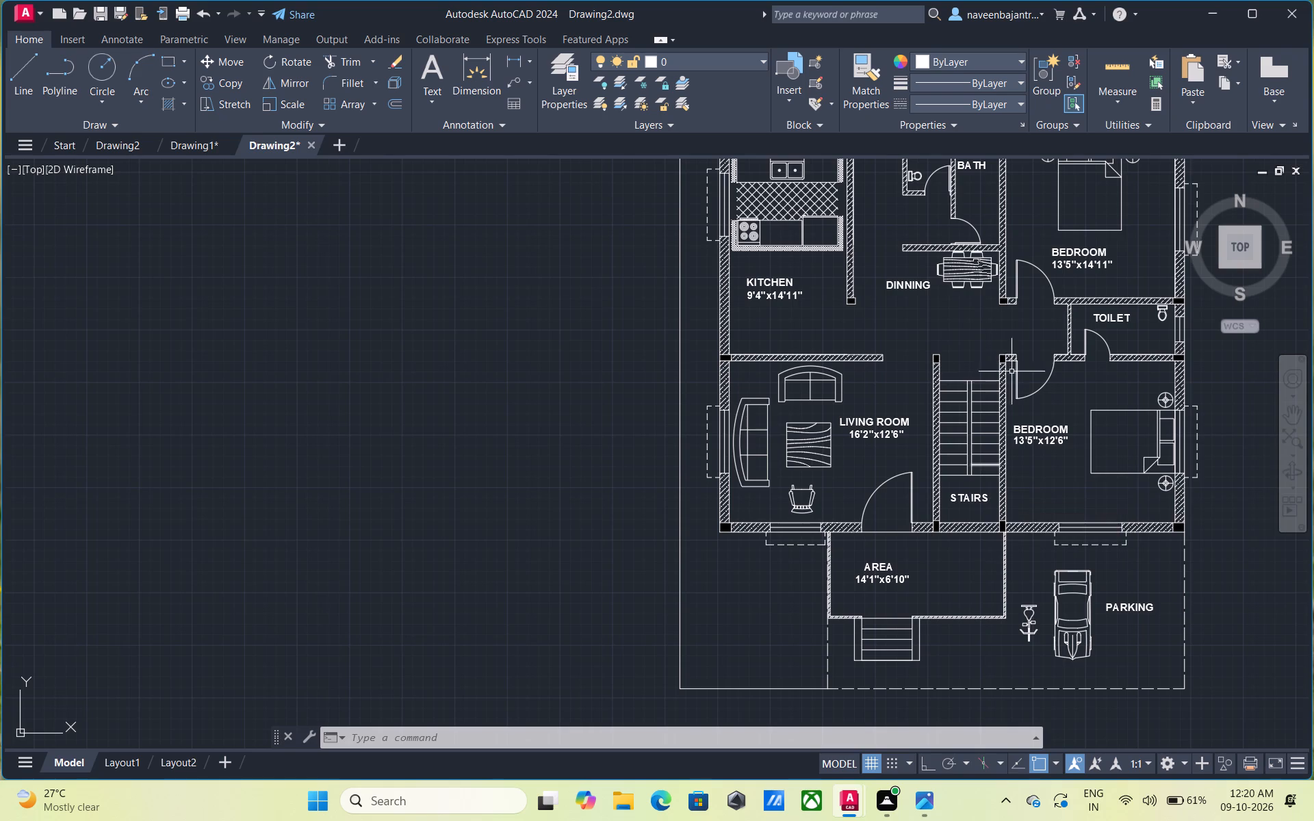
Add a bold multiline text label W, 2 1/2" high, inside the dashed outline of the kitchen's north window.
middle_drag(929, 336, 959, 484)
scroll(828, 252, up, 2)
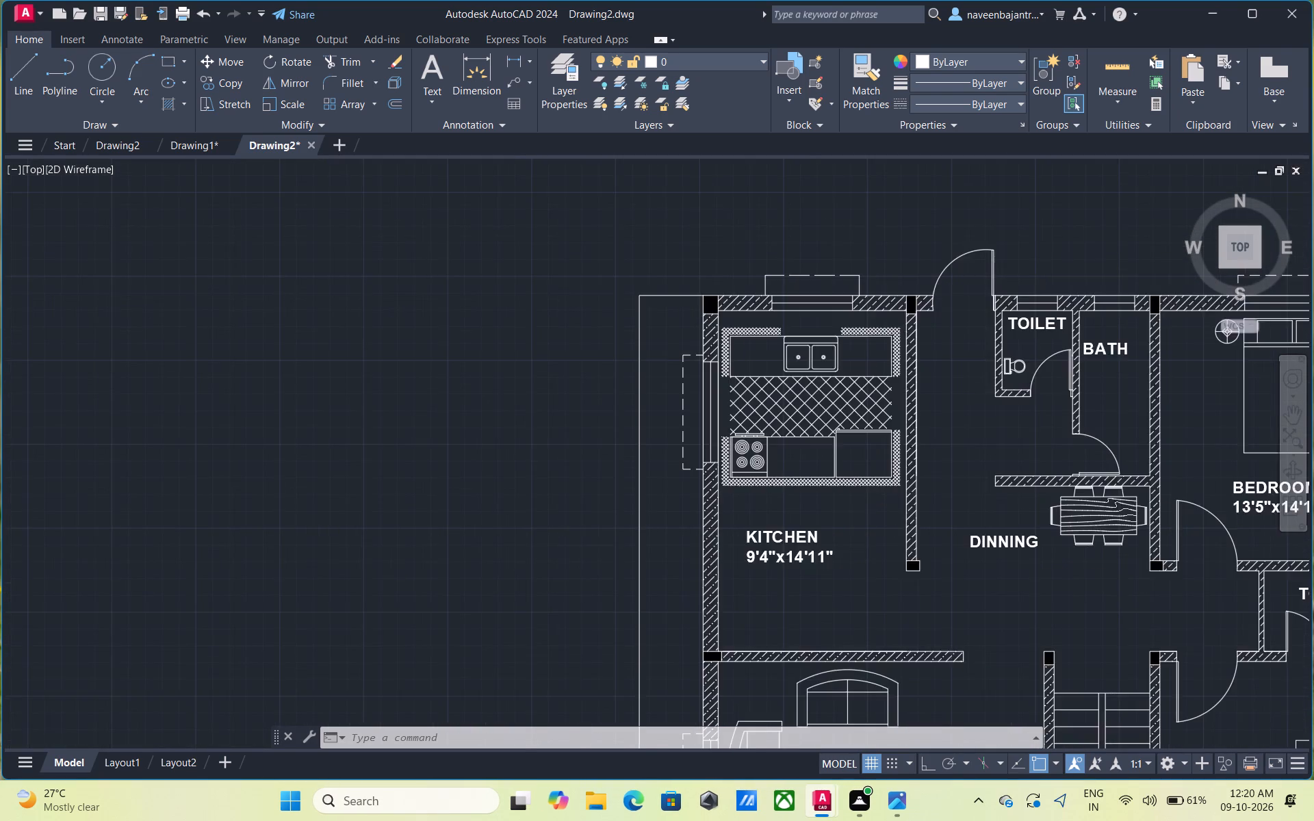
scroll(828, 252, up, 1)
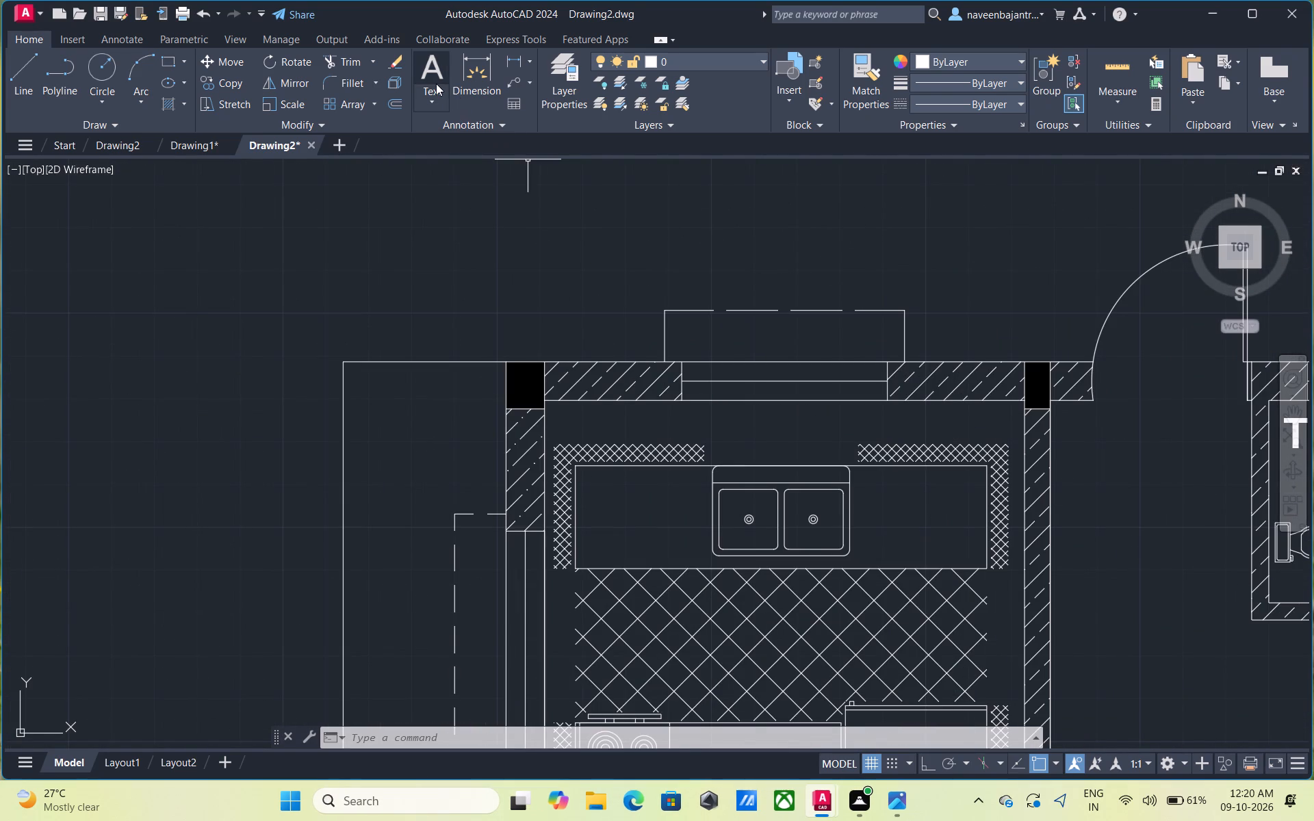
click(436, 83)
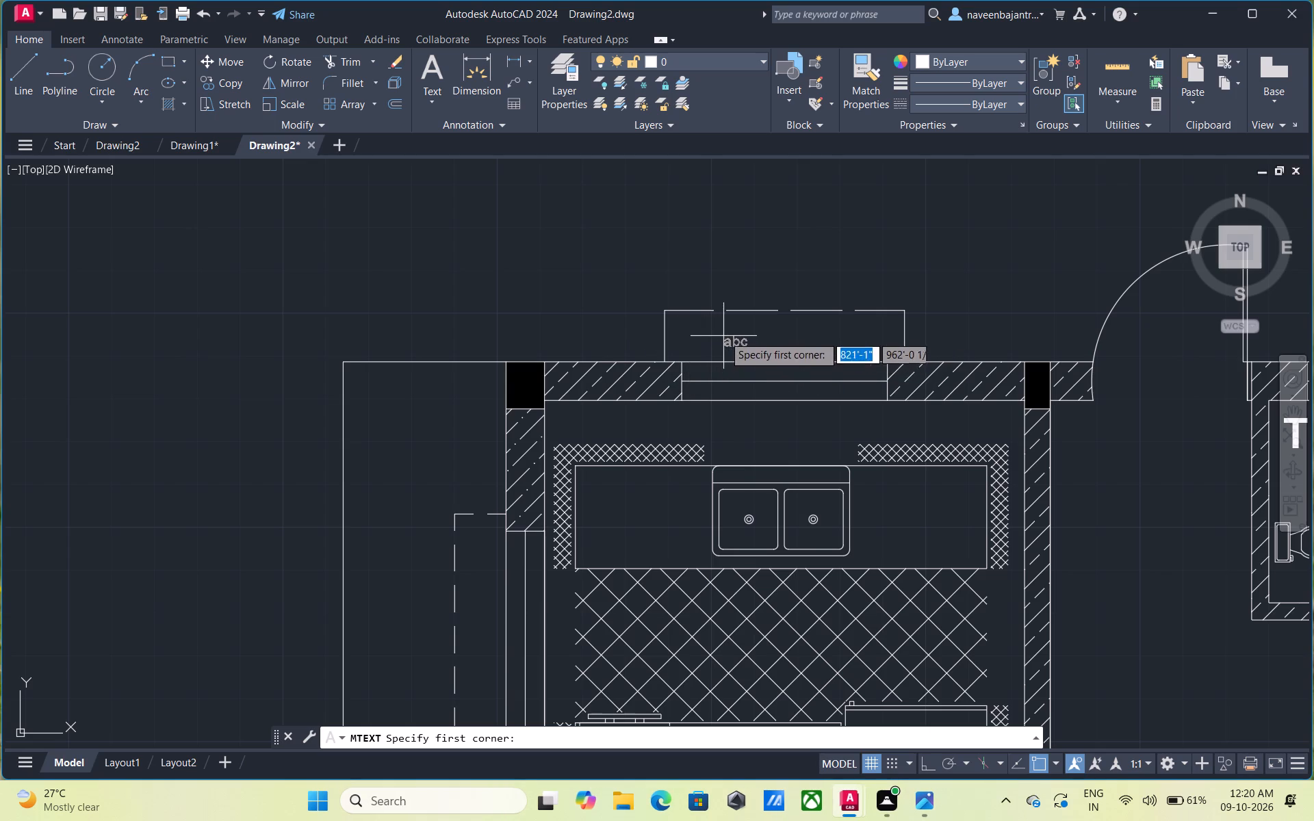
click(707, 328)
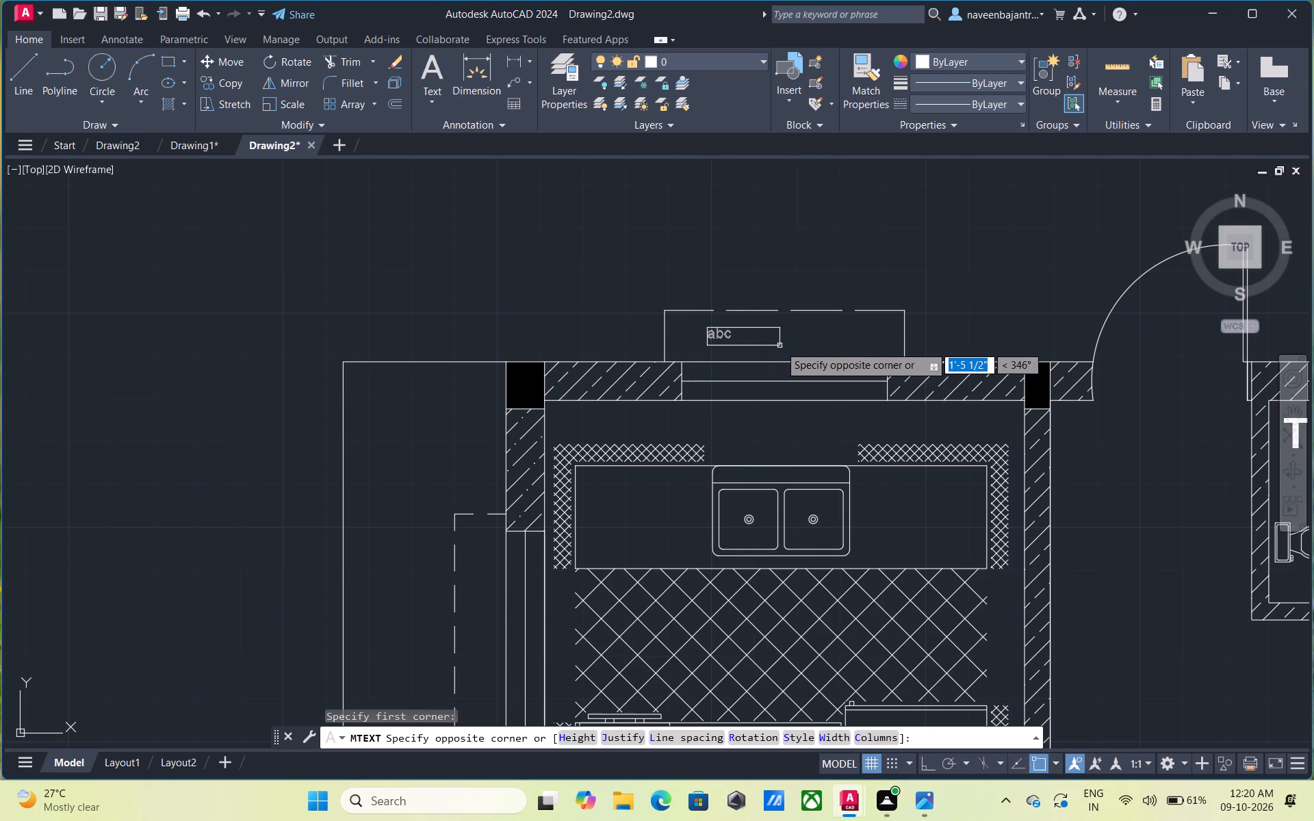
click(757, 348)
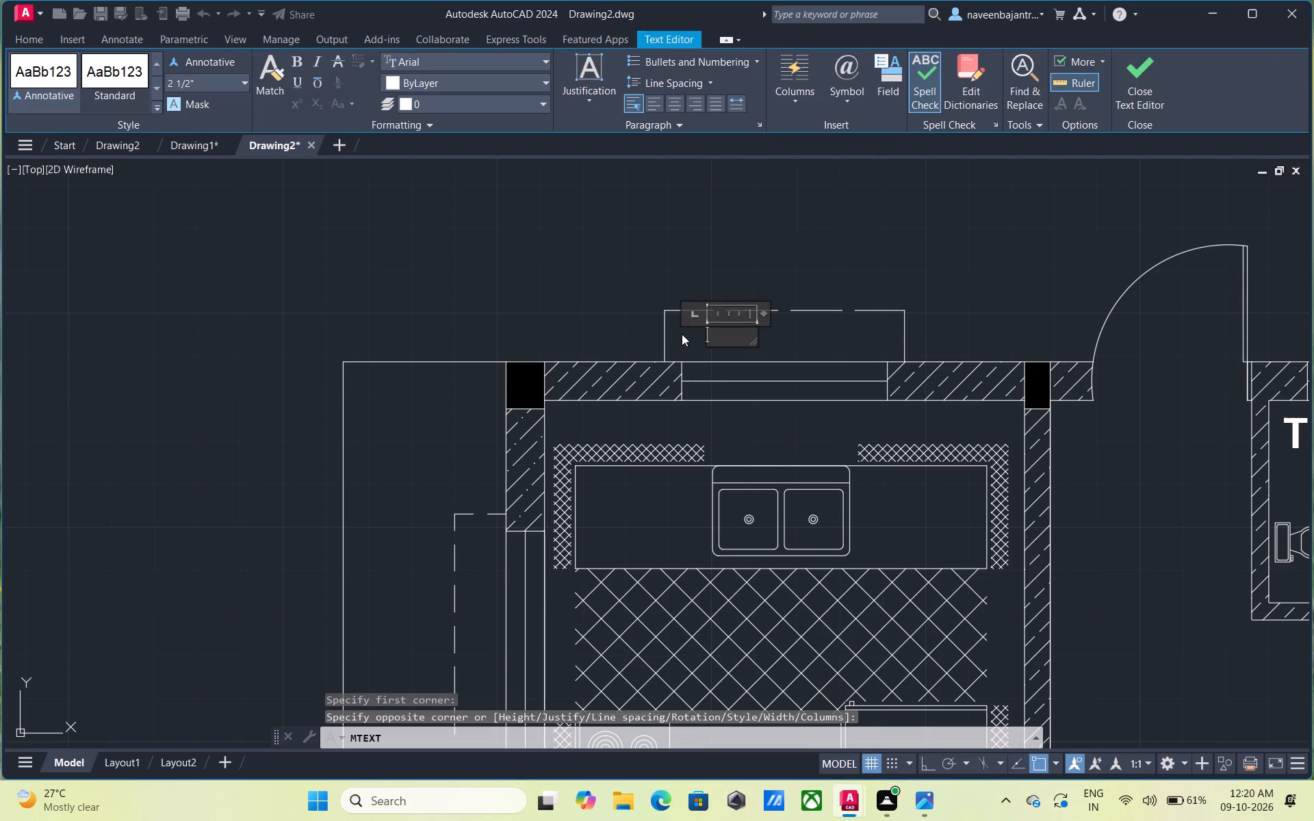
key(w)
drag(720, 332, 693, 331)
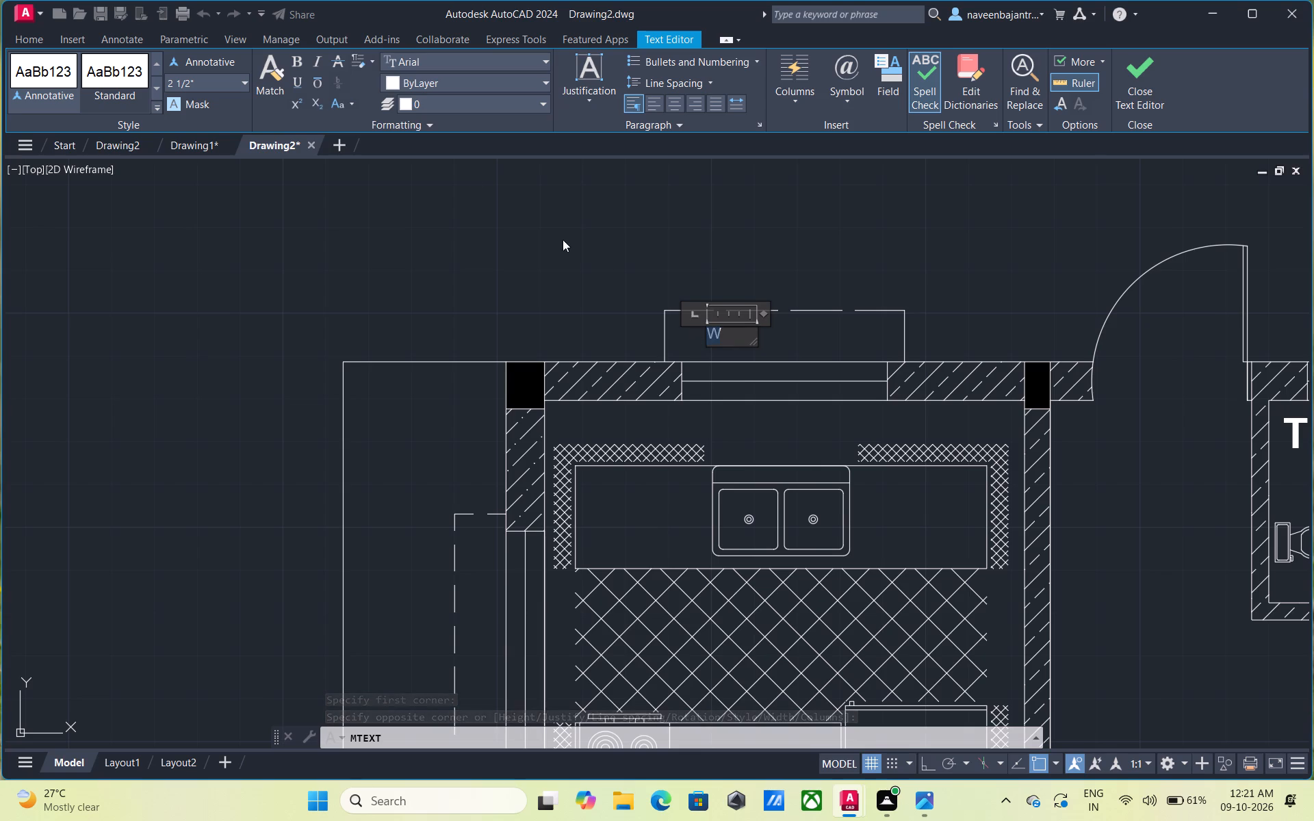
click(299, 62)
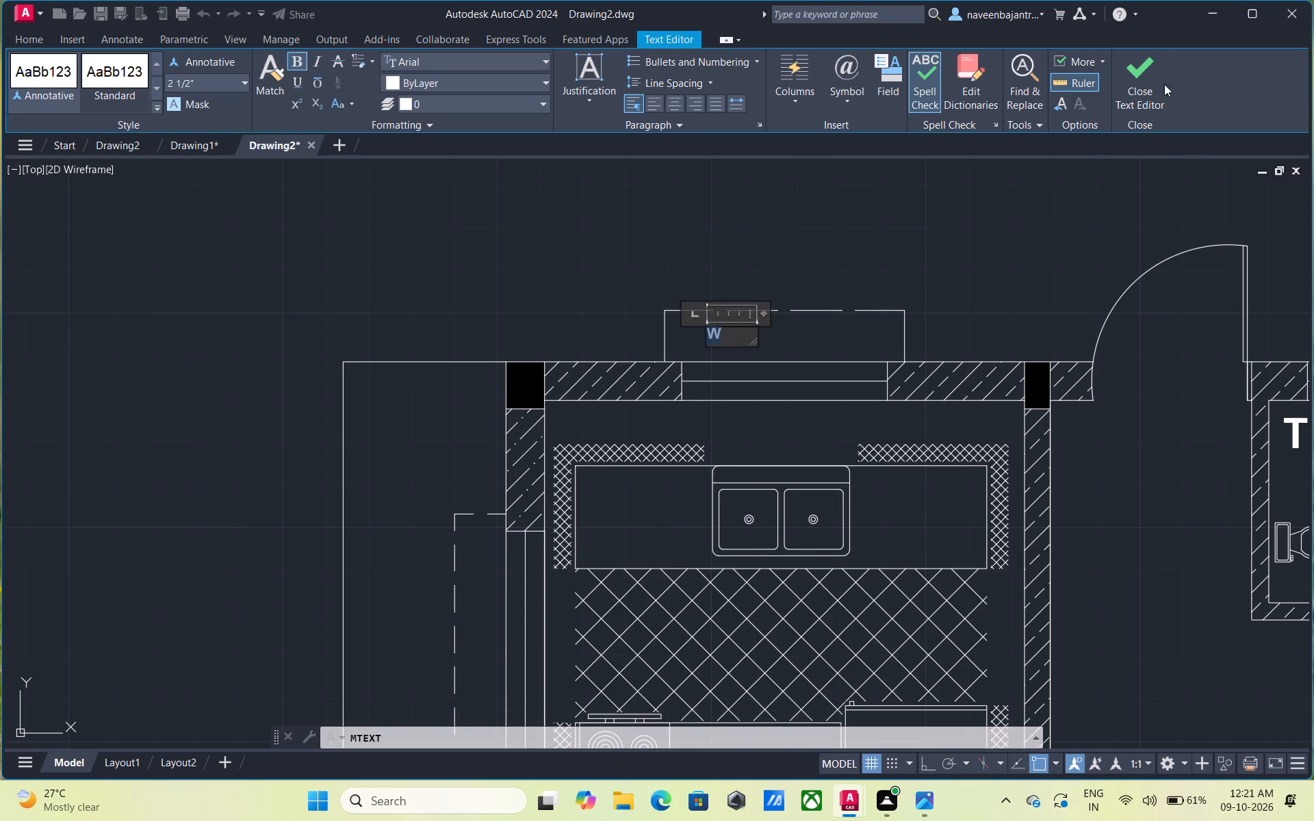
click(1155, 73)
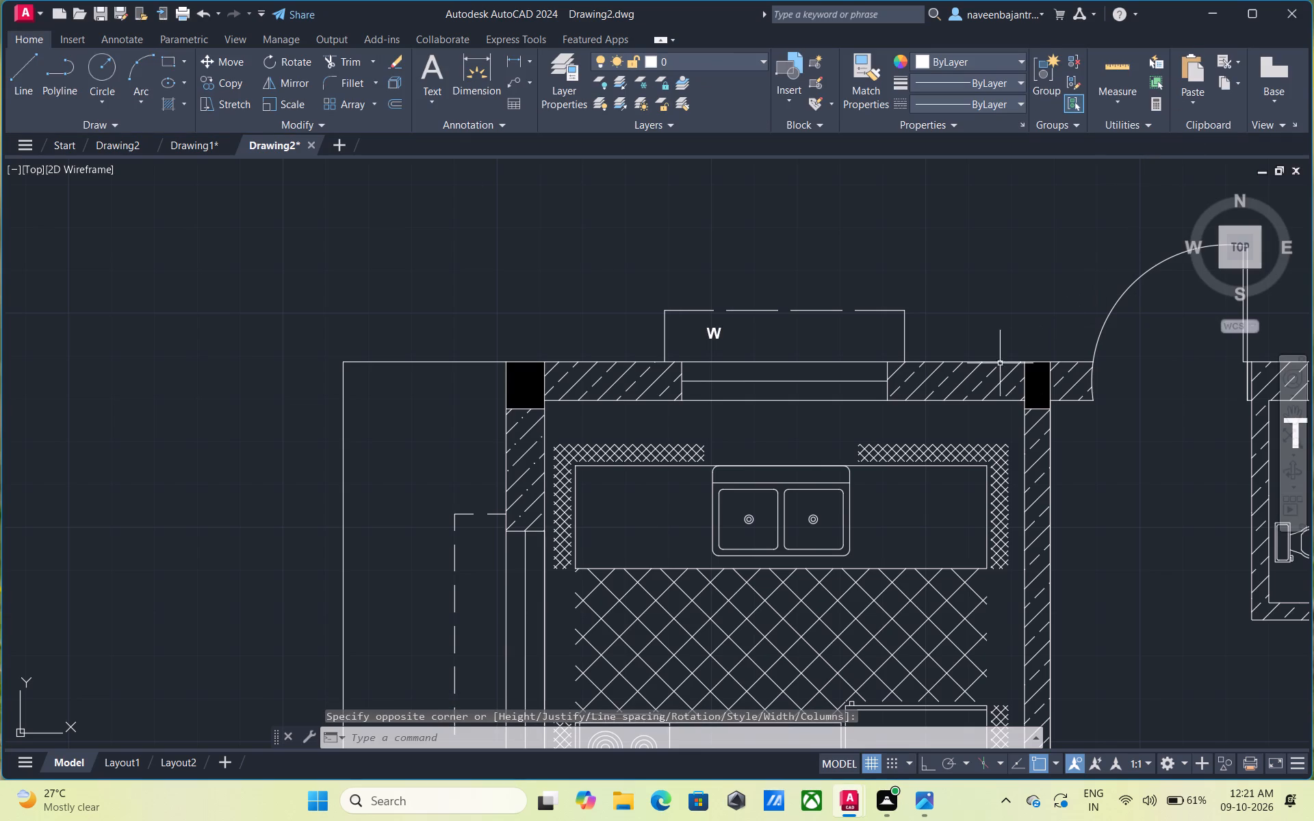
Copy the W label into the dashed outline of the kitchen's west window, keeping the copy command active.
click(710, 336)
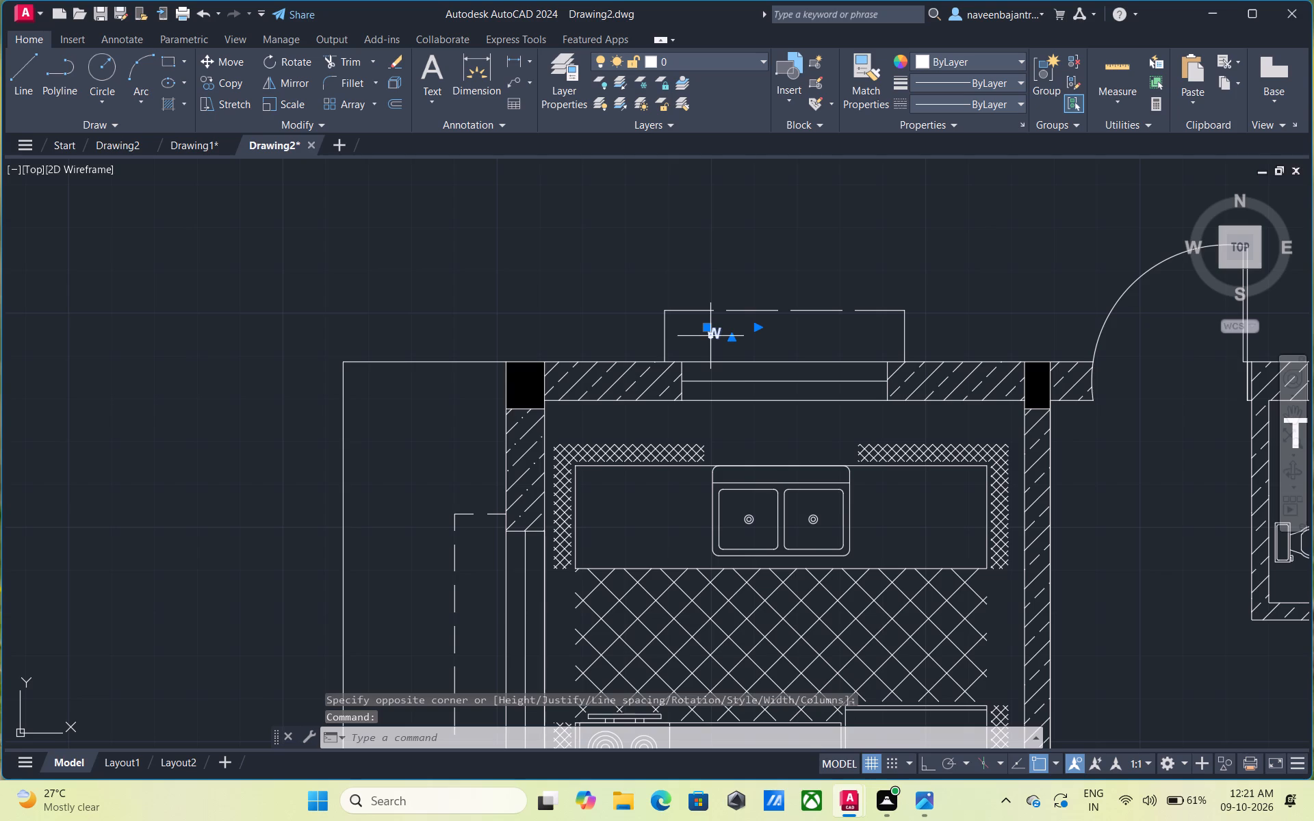
key(c)
text(O)
key(space)
scroll(710, 336, down, 2)
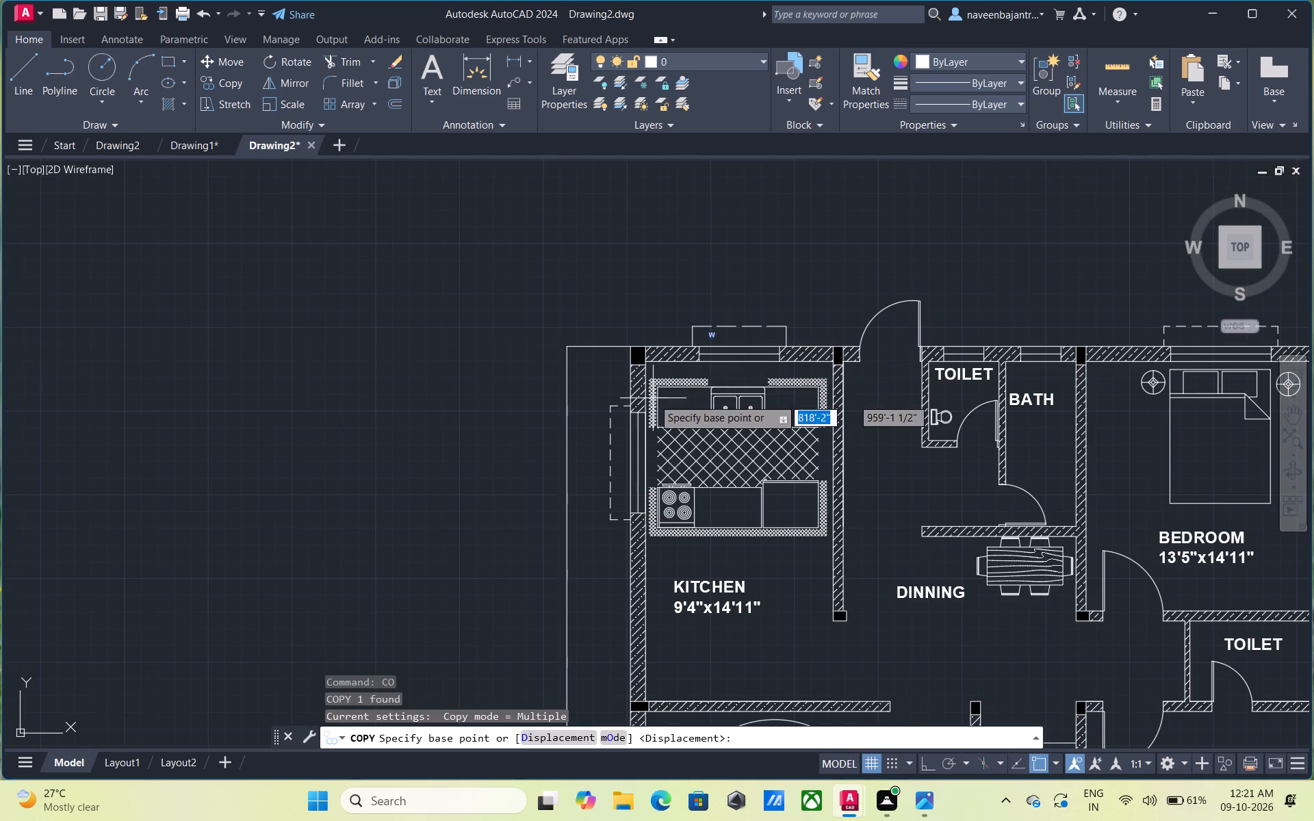
scroll(711, 338, up, 3)
click(714, 330)
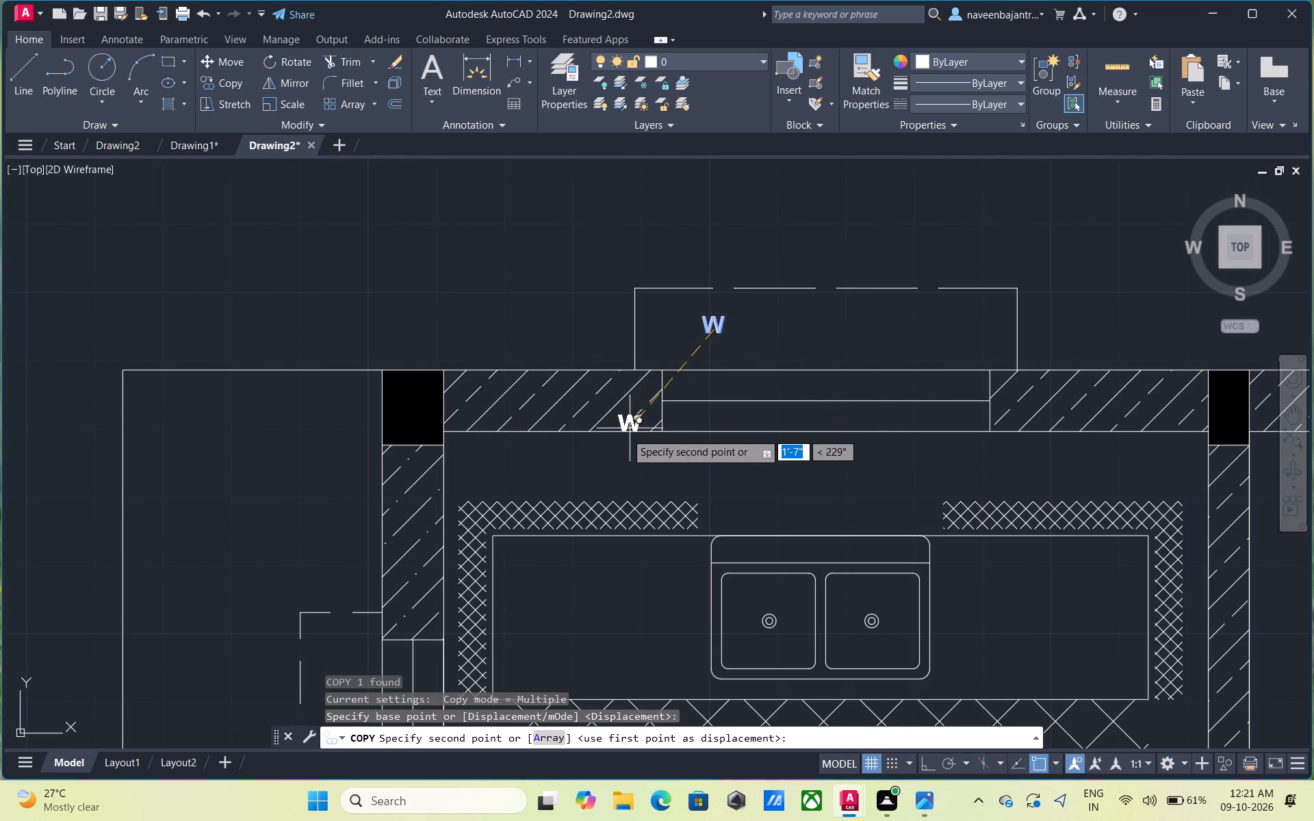
scroll(621, 436, down, 2)
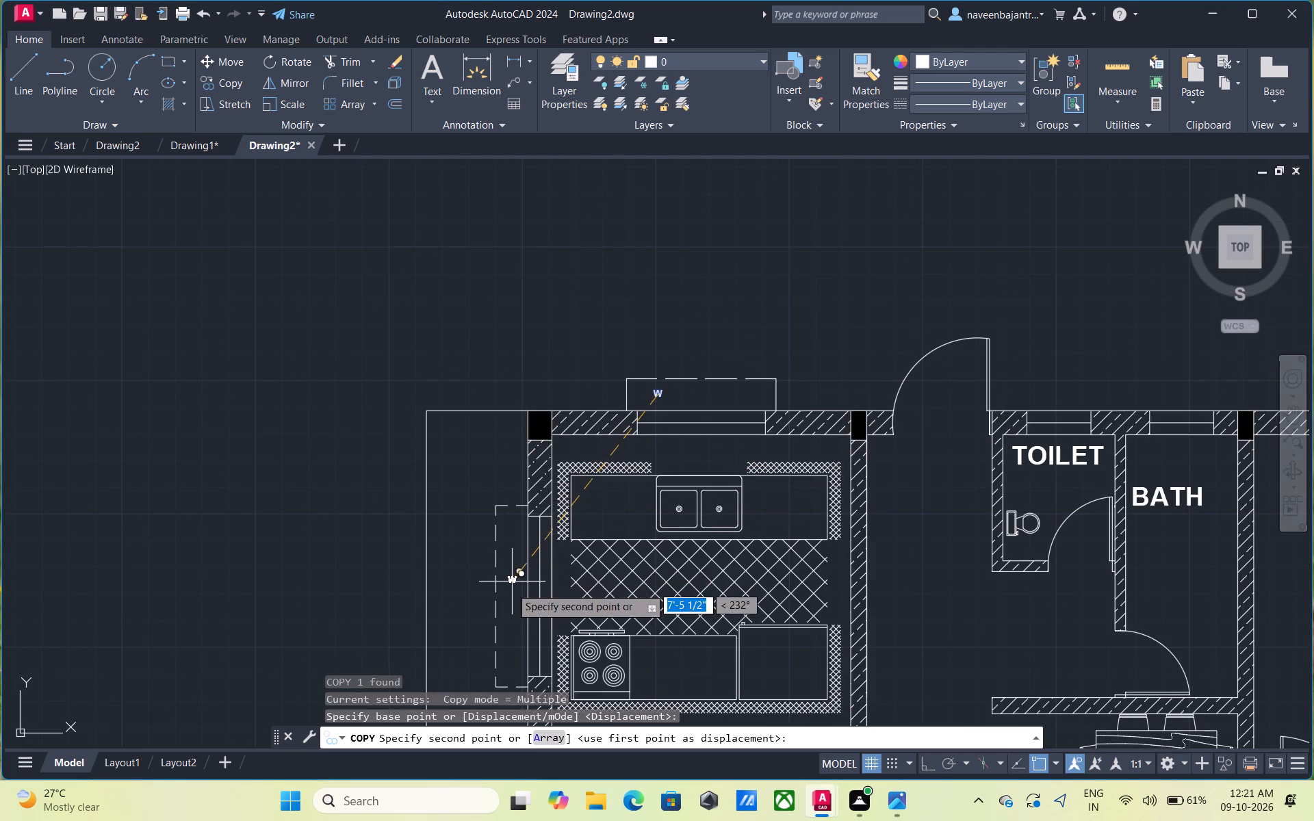
scroll(513, 590, up, 1)
middle_drag(517, 588, 639, 446)
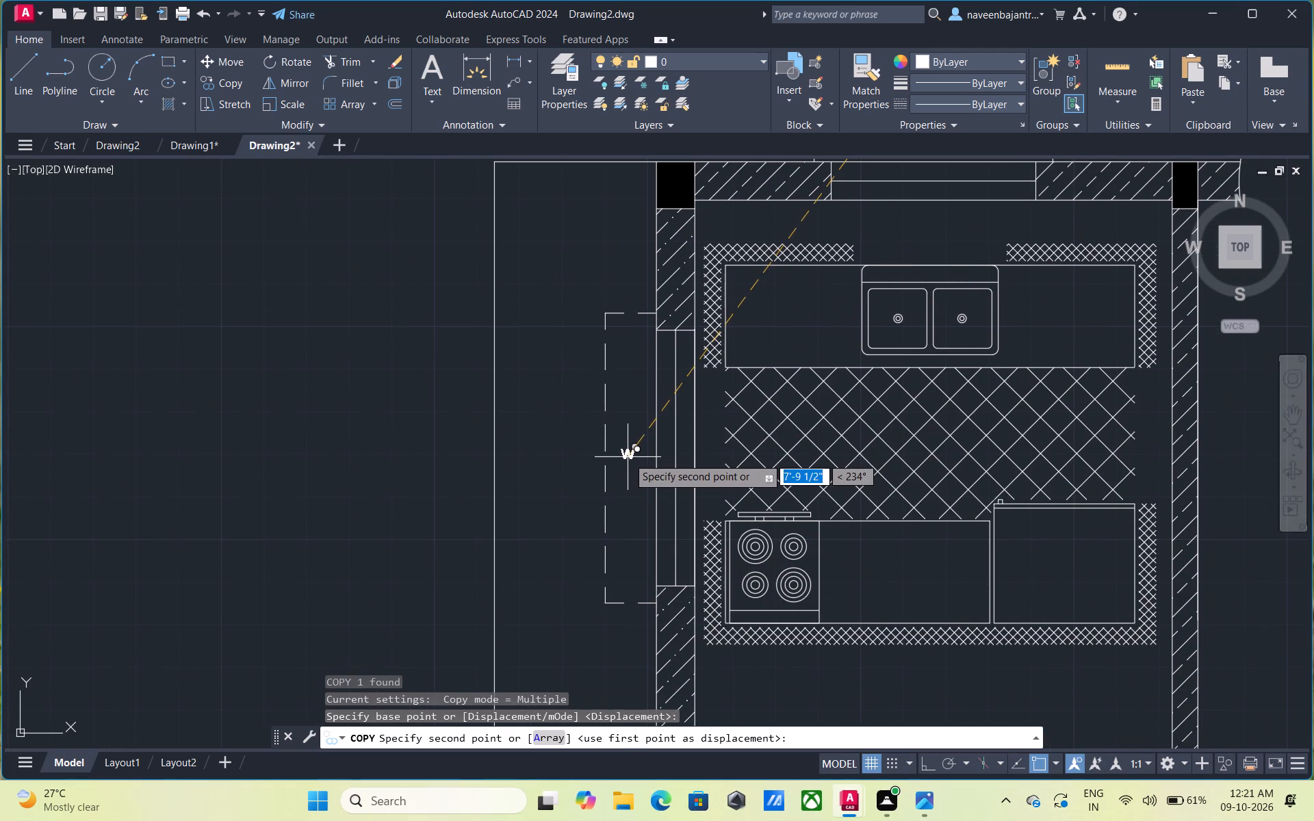
click(628, 457)
Place another copy of the W label in the dashed outline of the living room's west window.
scroll(628, 505, down, 3)
middle_drag(643, 620, 644, 619)
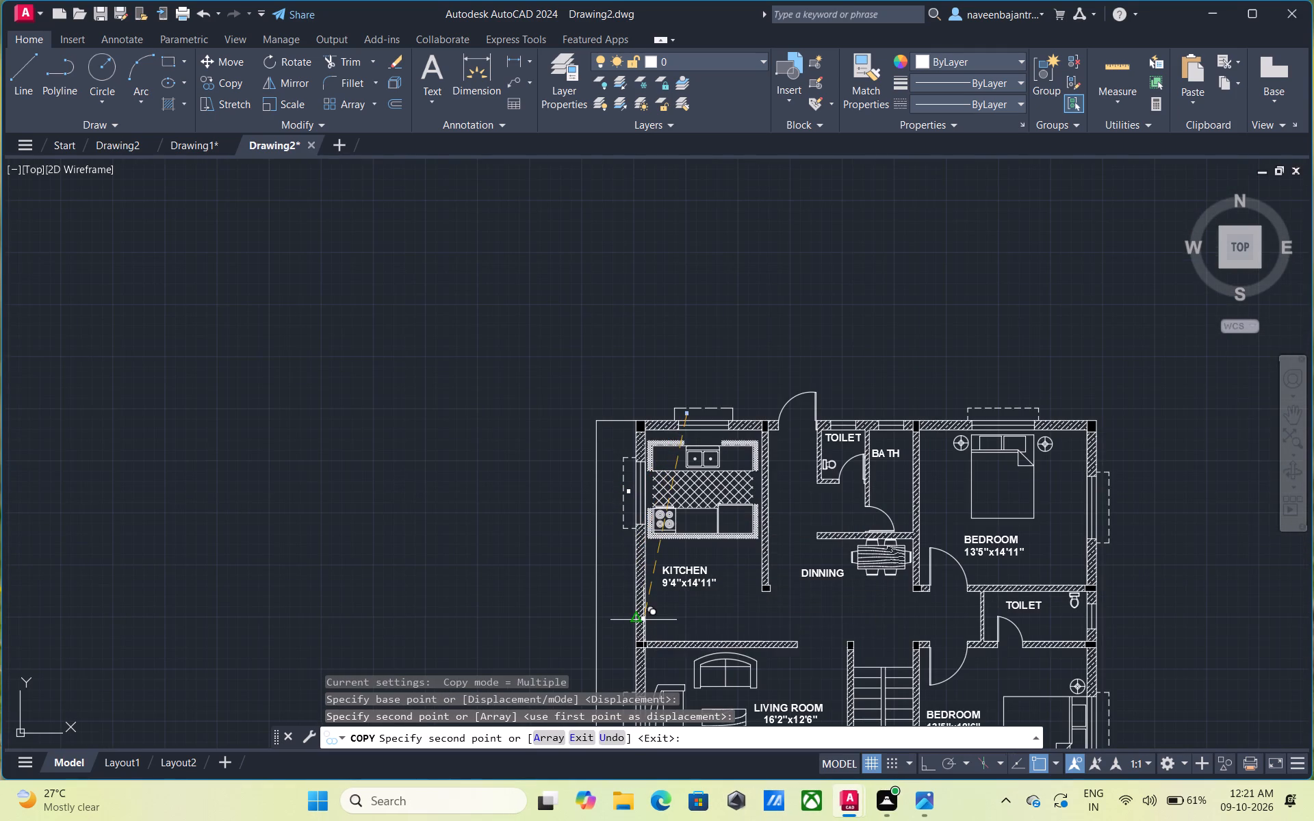
middle_drag(644, 619, 762, 408)
scroll(754, 504, up, 4)
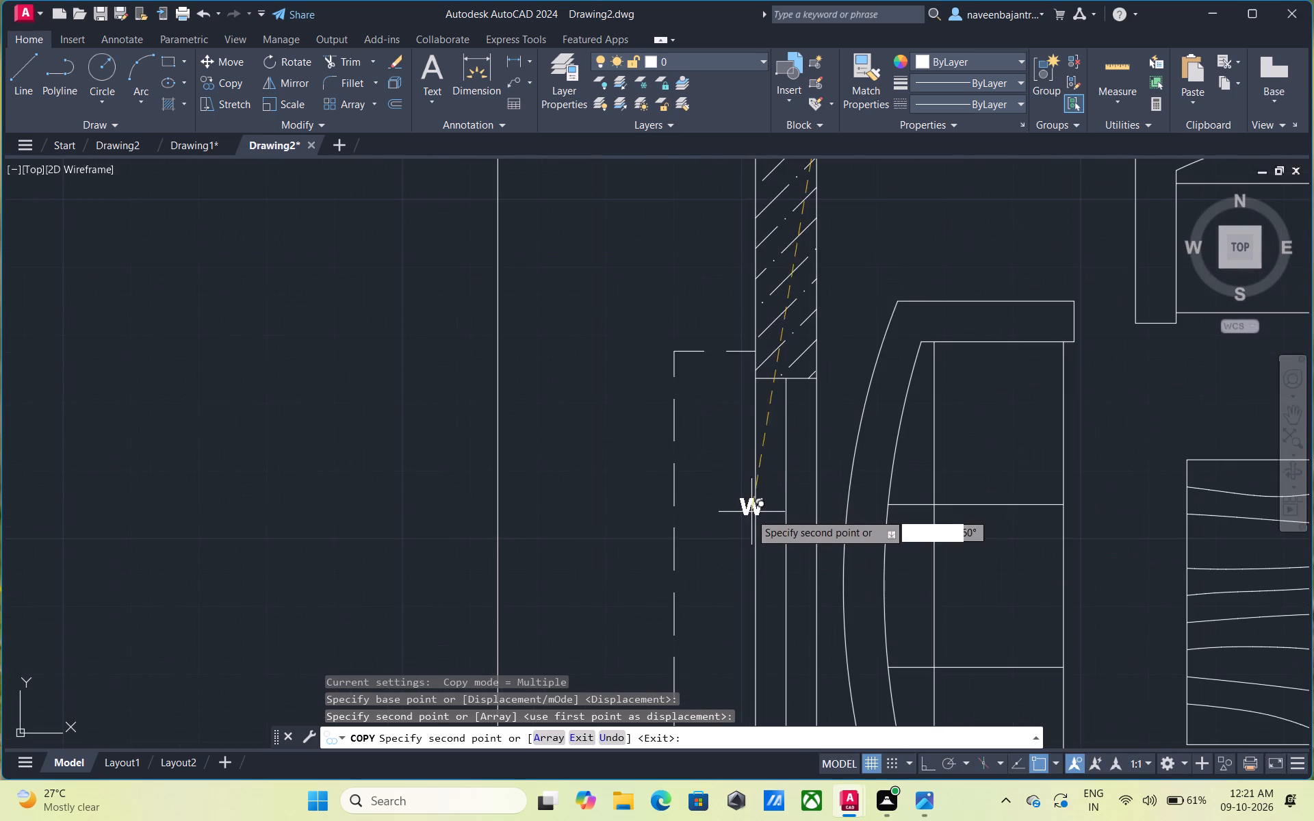
scroll(729, 545, down, 1)
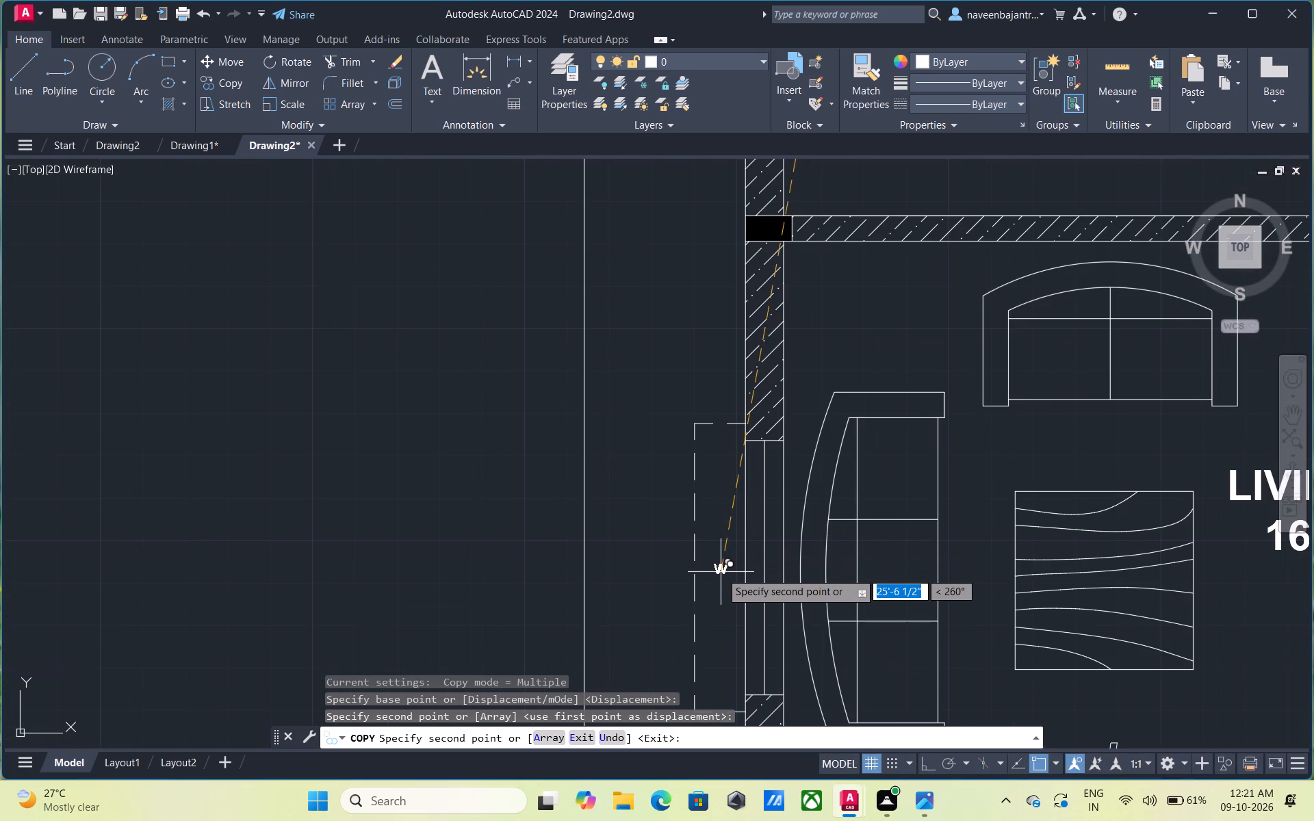
click(721, 572)
Place copies of the W label in the dashed outlines of the south windows of the living room and the 13'5"x12'6" bedroom.
scroll(721, 572, down, 3)
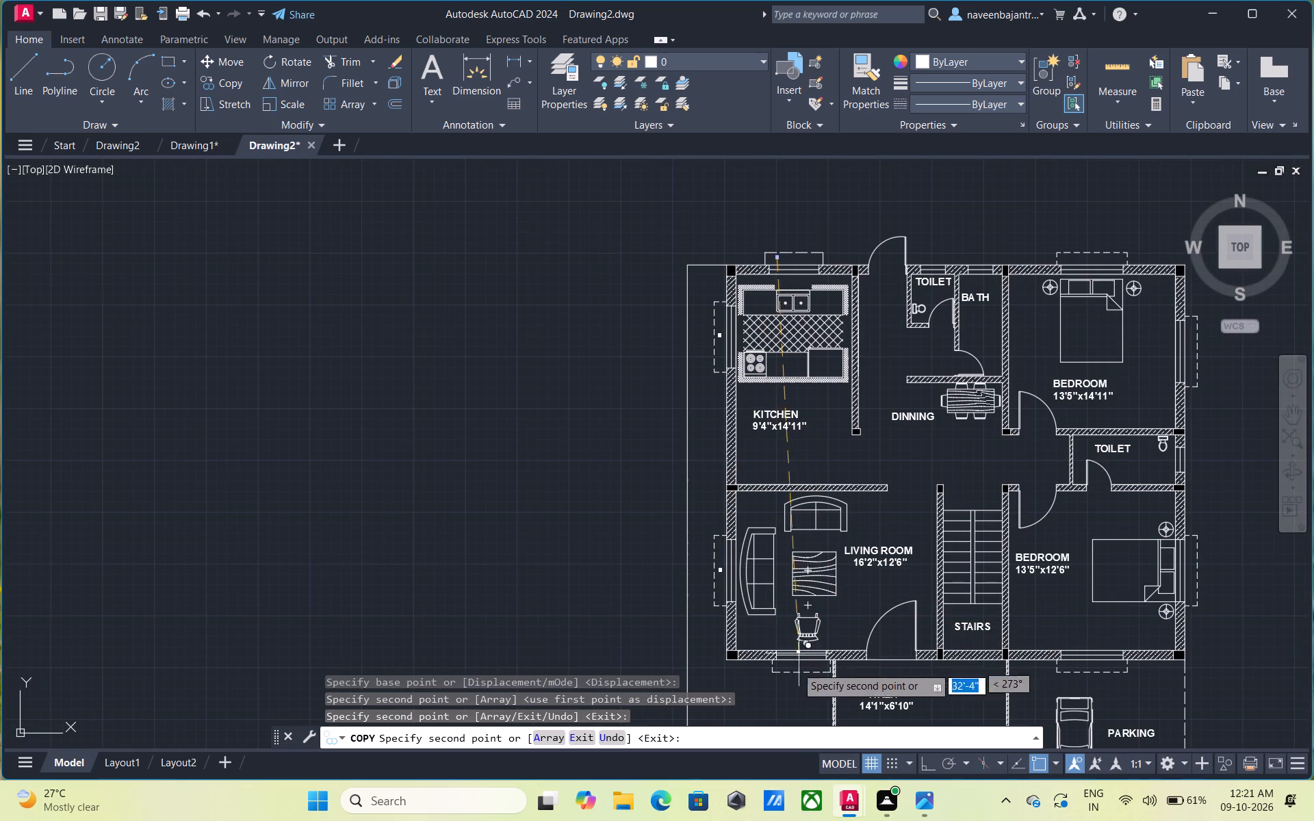
scroll(798, 690, up, 2)
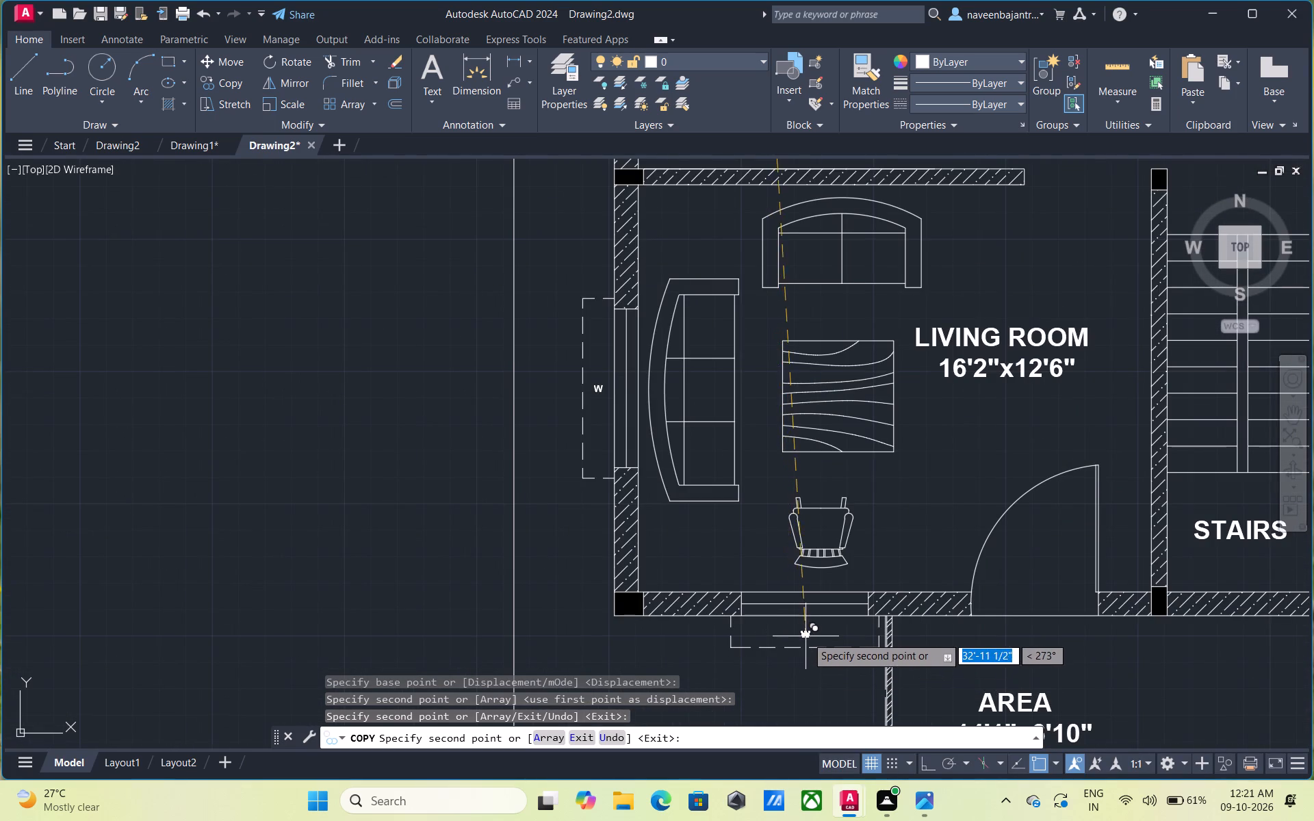
scroll(806, 636, up, 1)
click(801, 632)
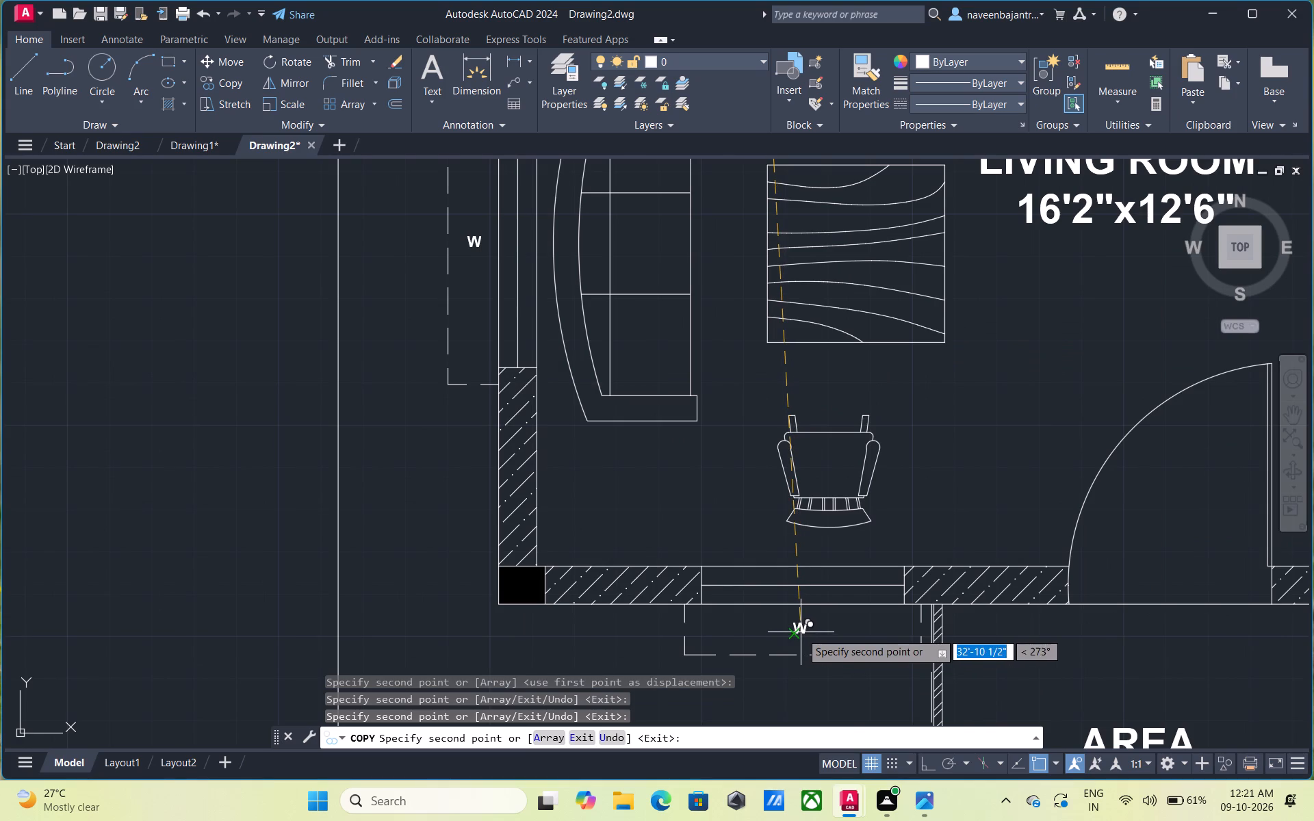
scroll(801, 632, down, 2)
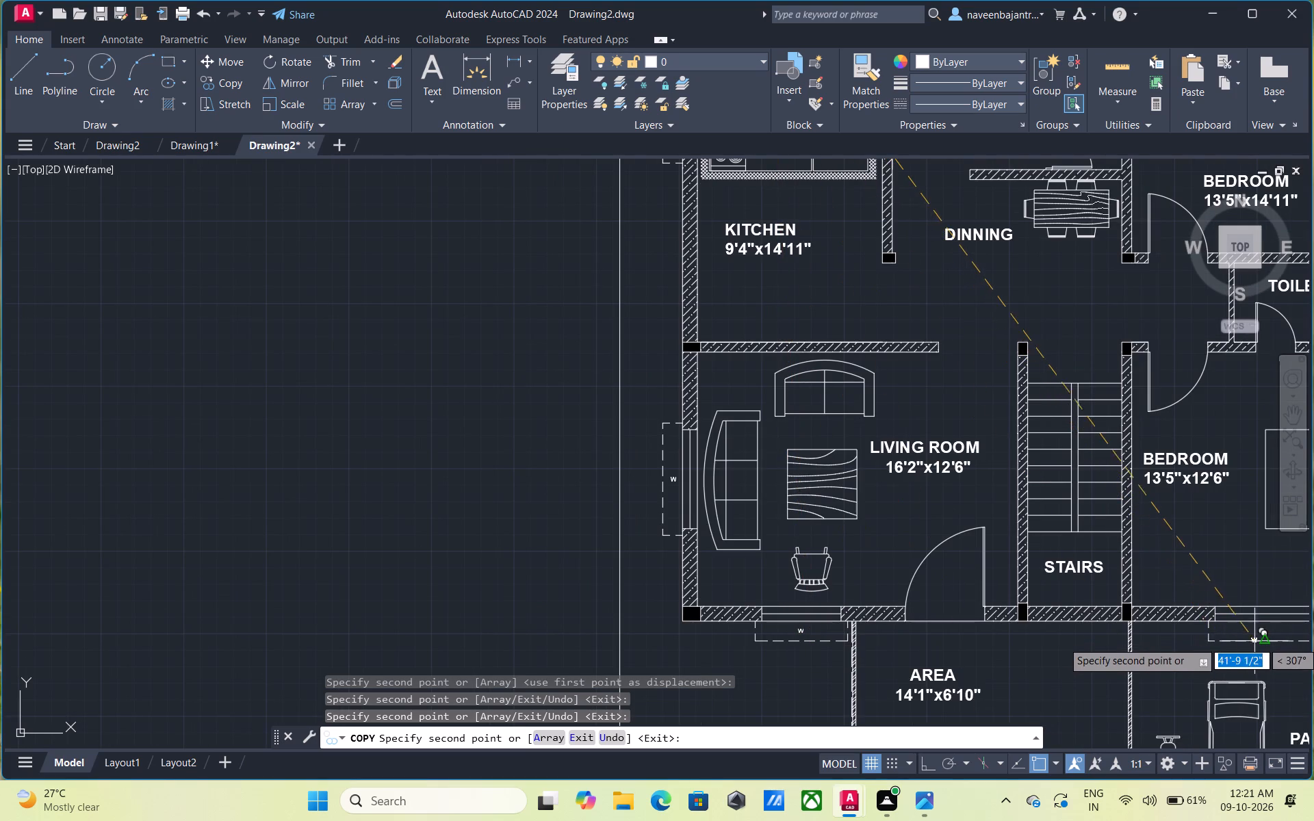
middle_drag(1259, 630, 865, 634)
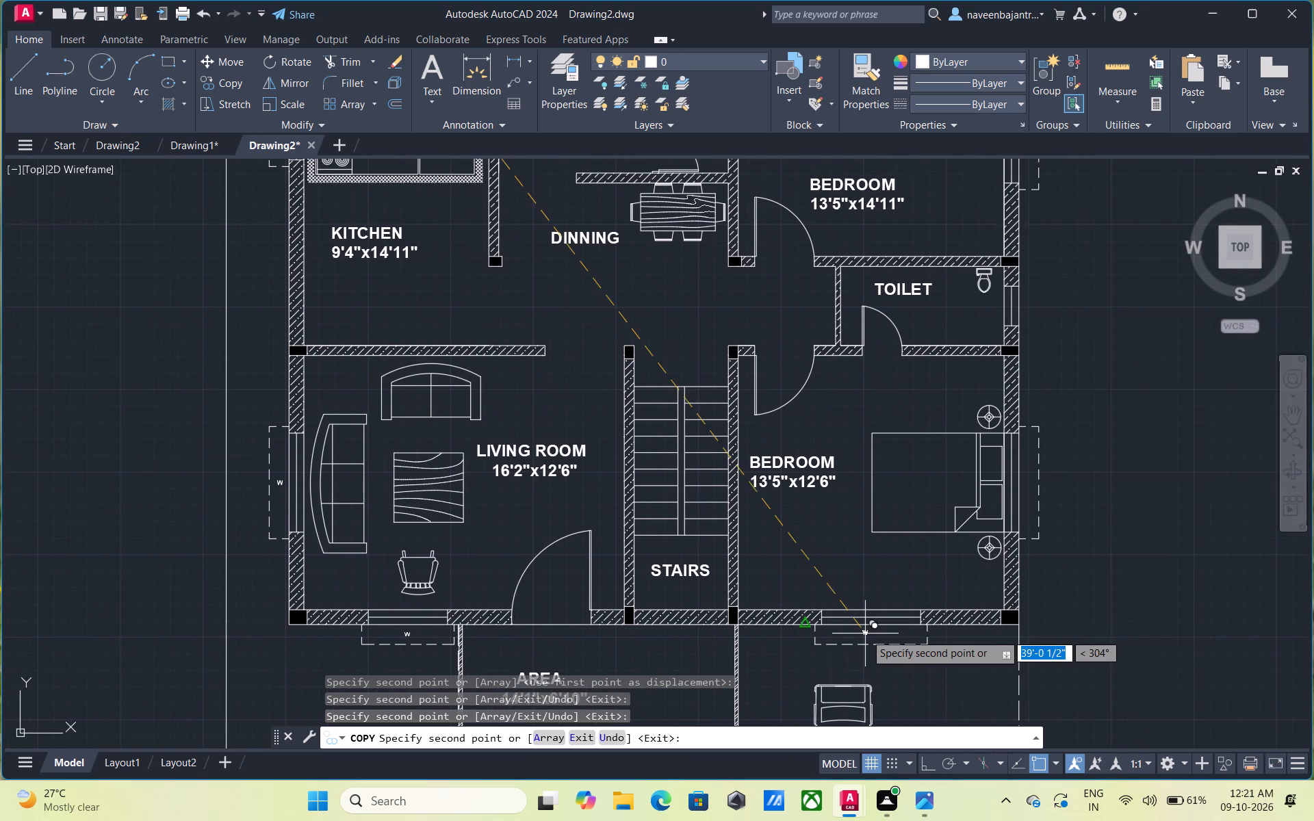
scroll(868, 634, up, 2)
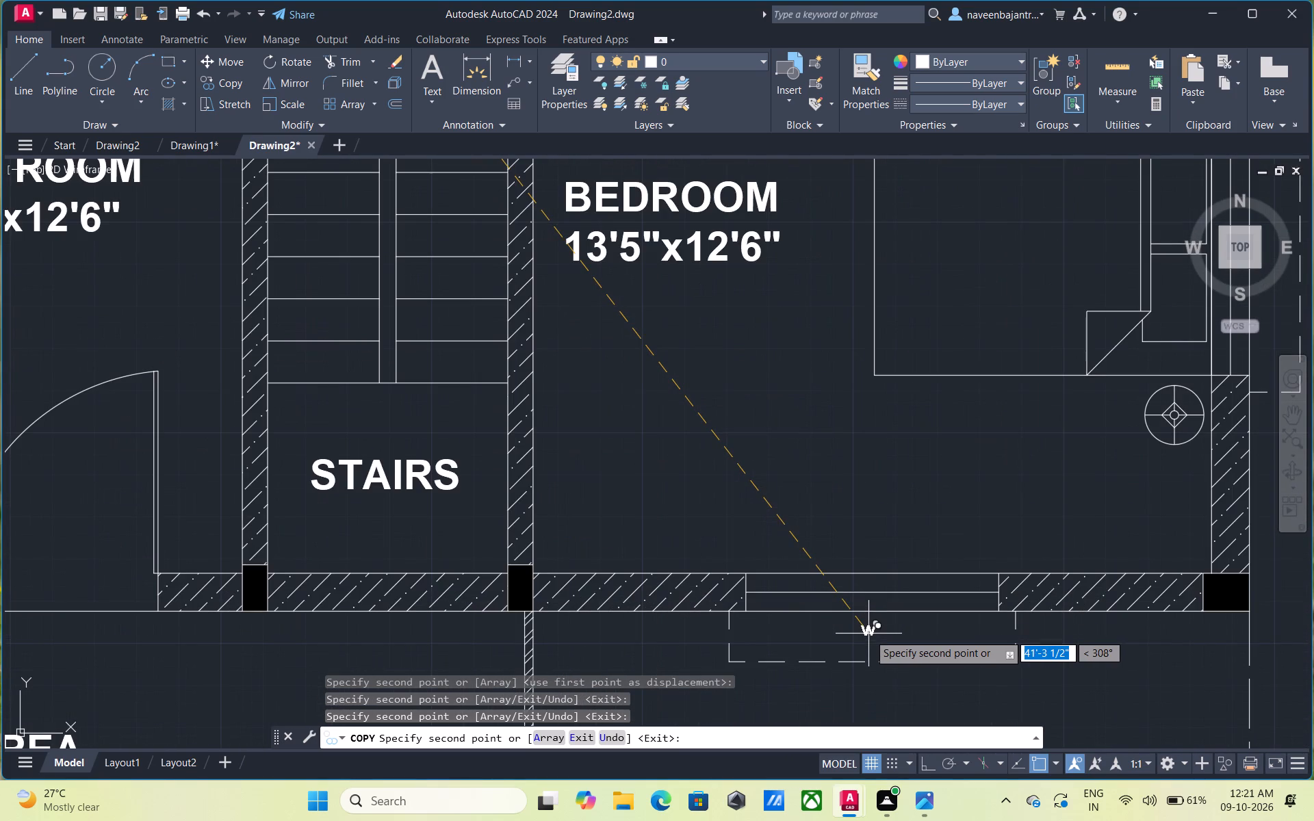
click(868, 634)
Place copies of the W label at both bedrooms' east windows and the 13'5"x14'11" bedroom's north window, ending the copy.
scroll(1057, 518, down, 2)
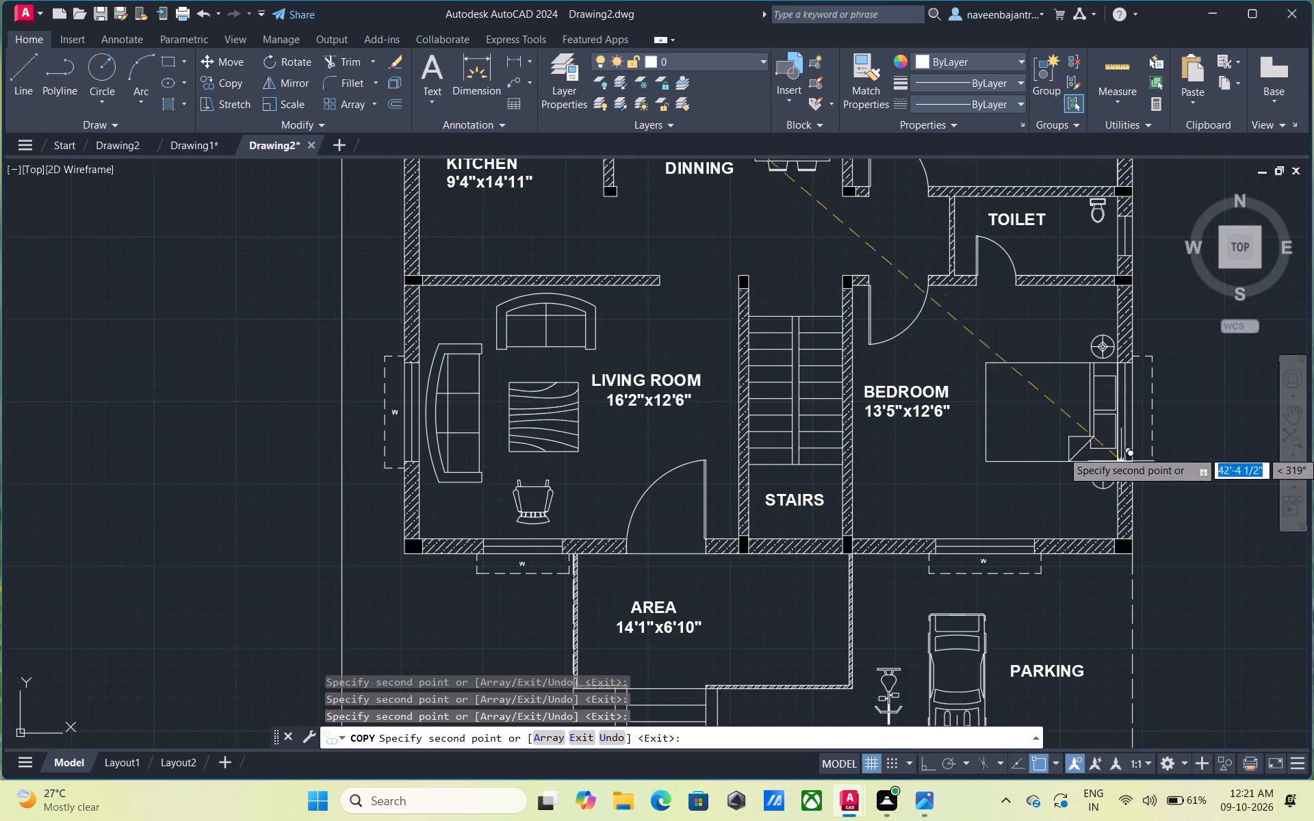
scroll(1144, 430, up, 2)
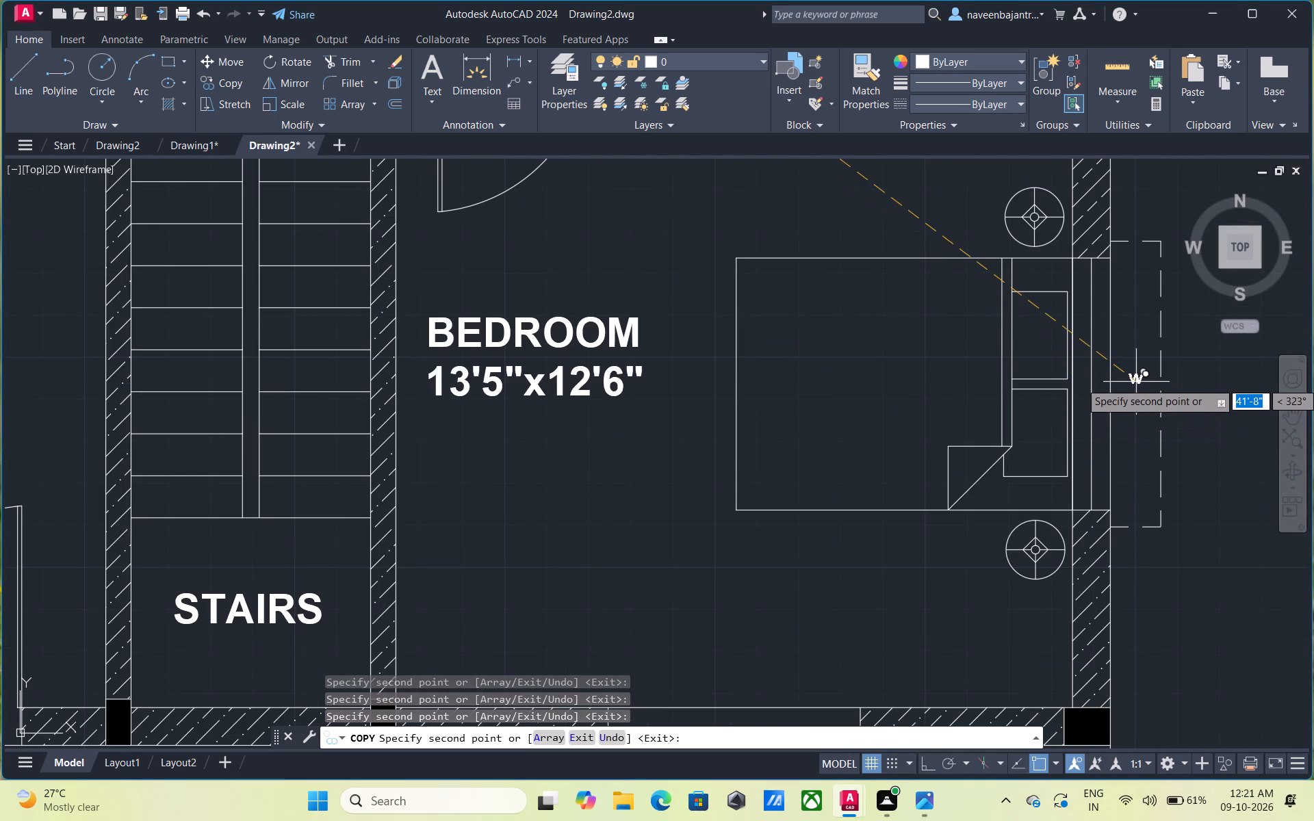
click(1136, 385)
scroll(1136, 385, down, 3)
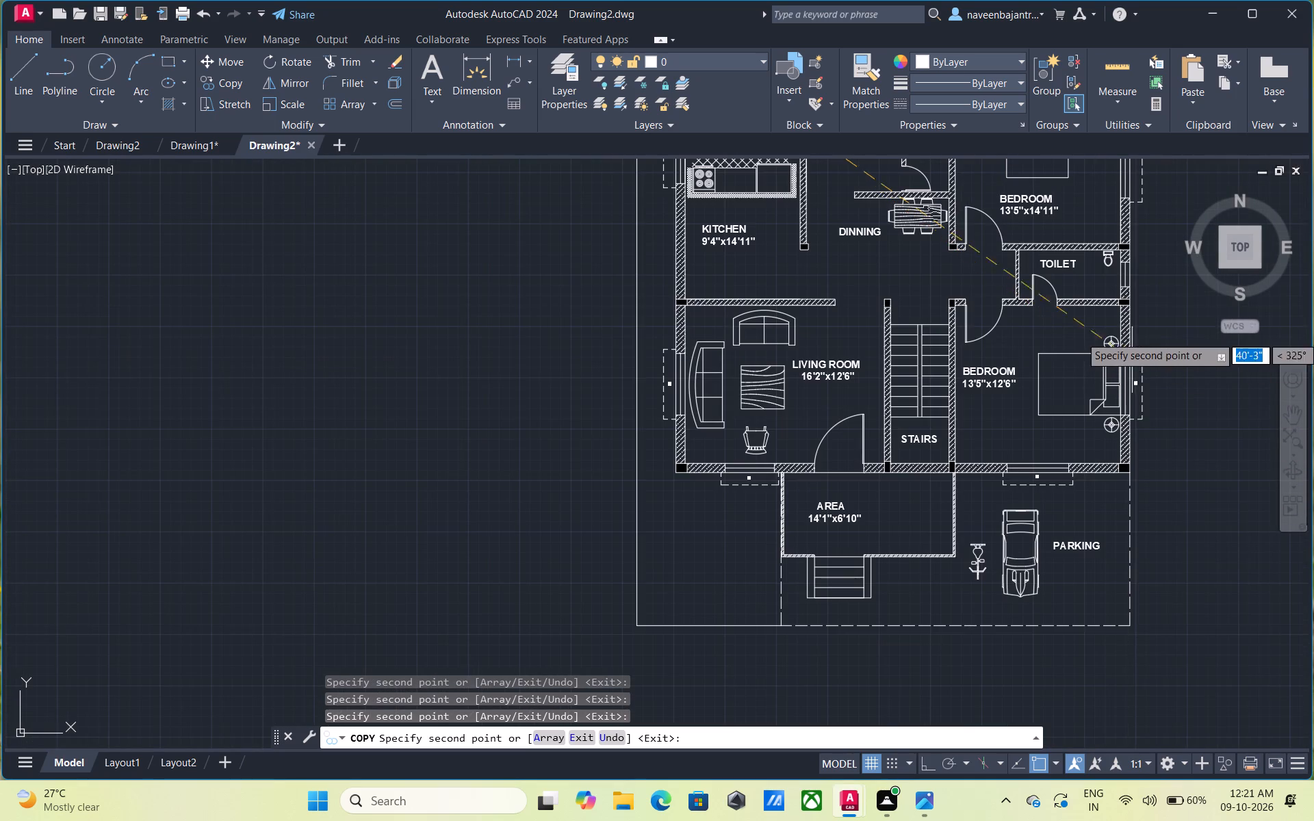
middle_drag(1135, 275, 1068, 474)
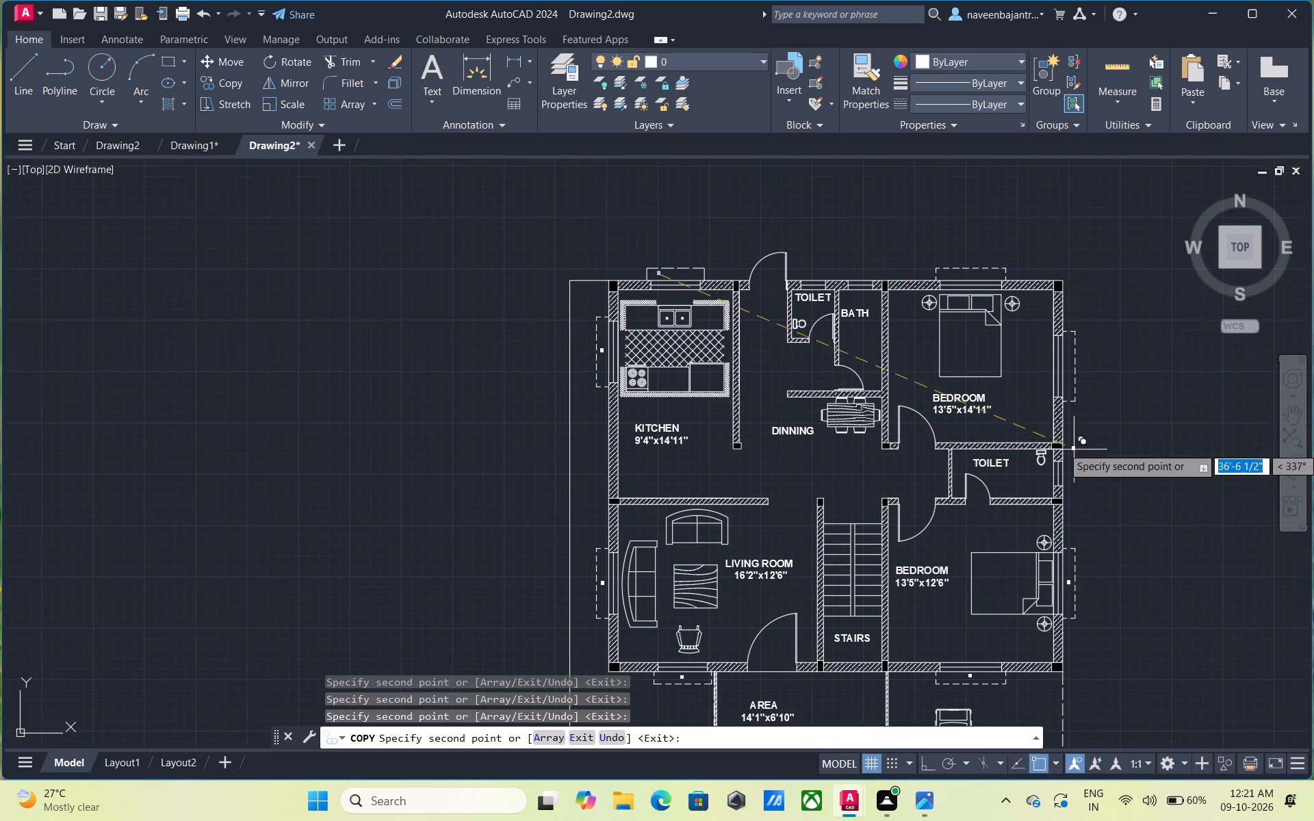
scroll(1070, 379, up, 2)
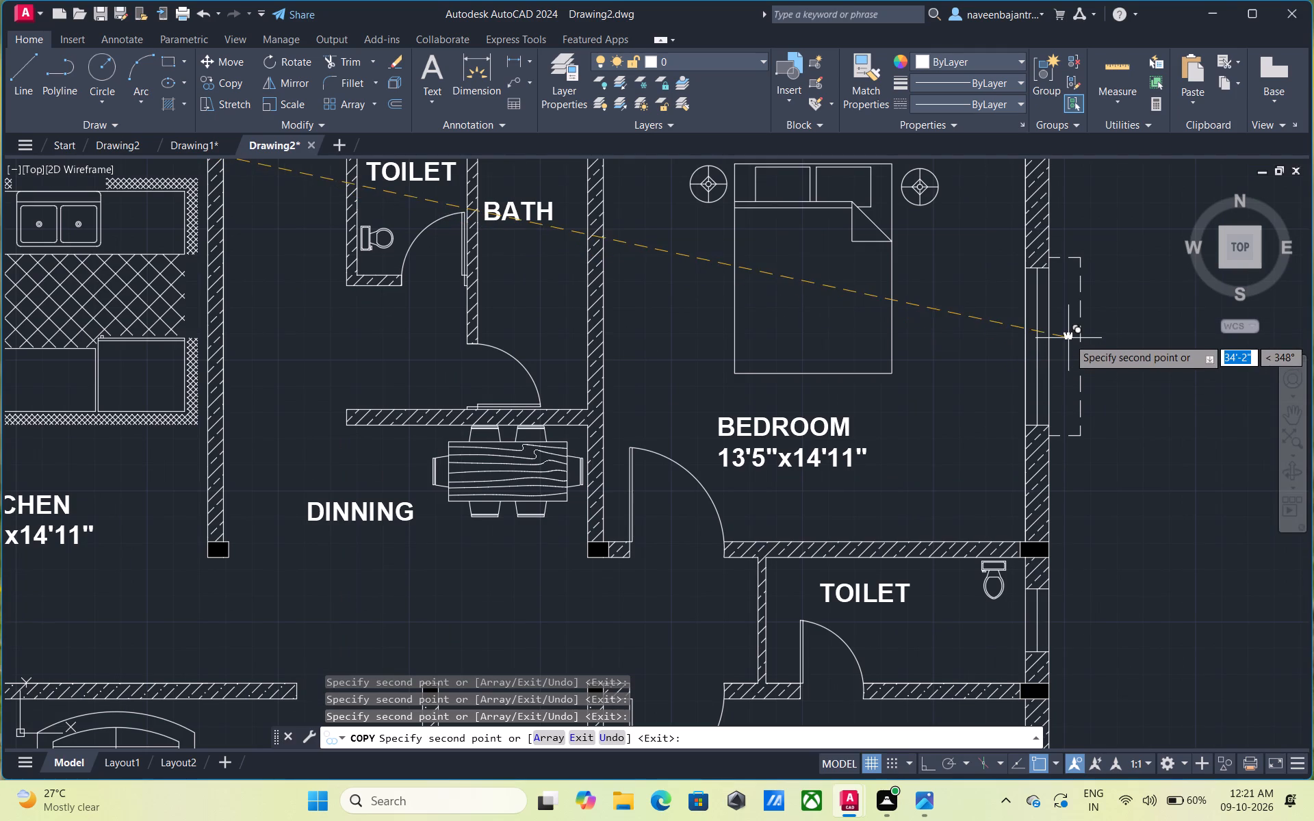
click(1066, 348)
scroll(1066, 348, down, 2)
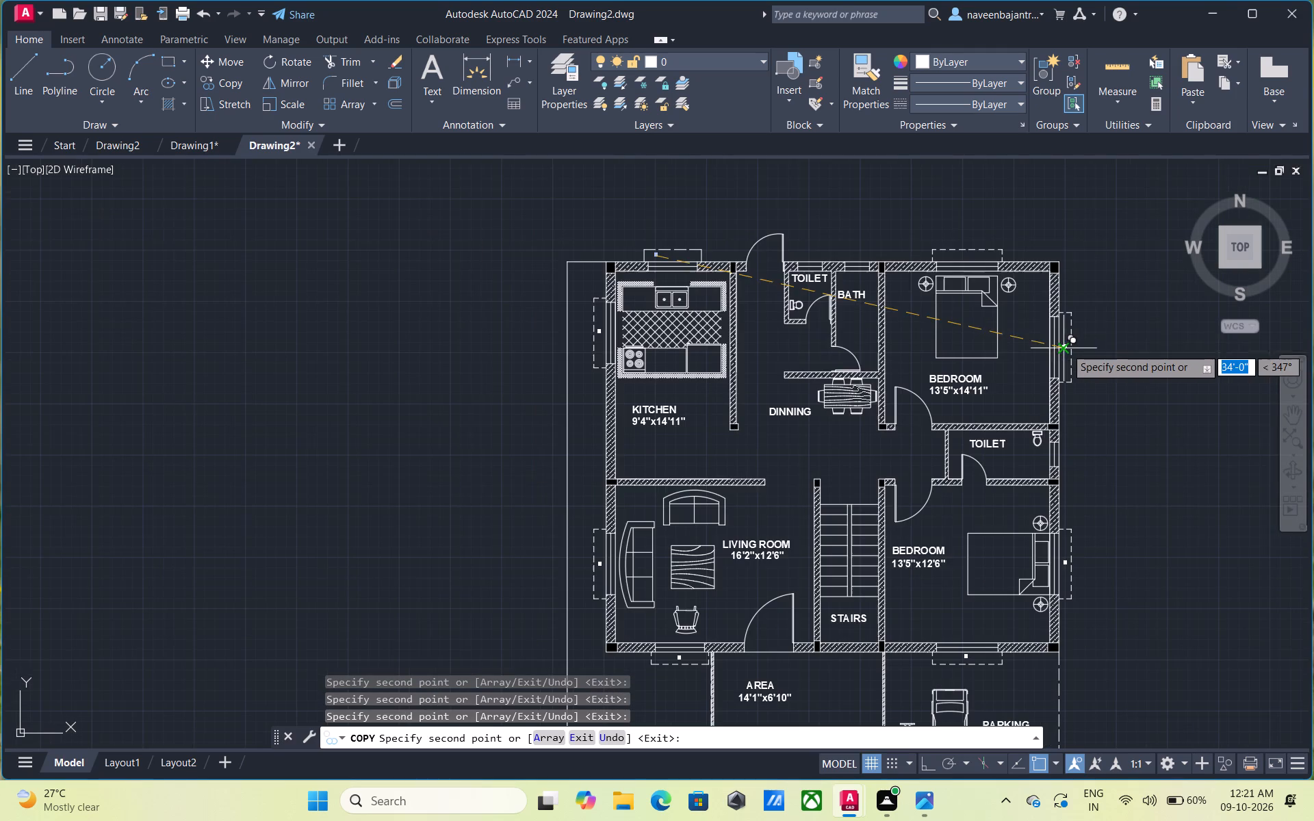
scroll(945, 244, up, 3)
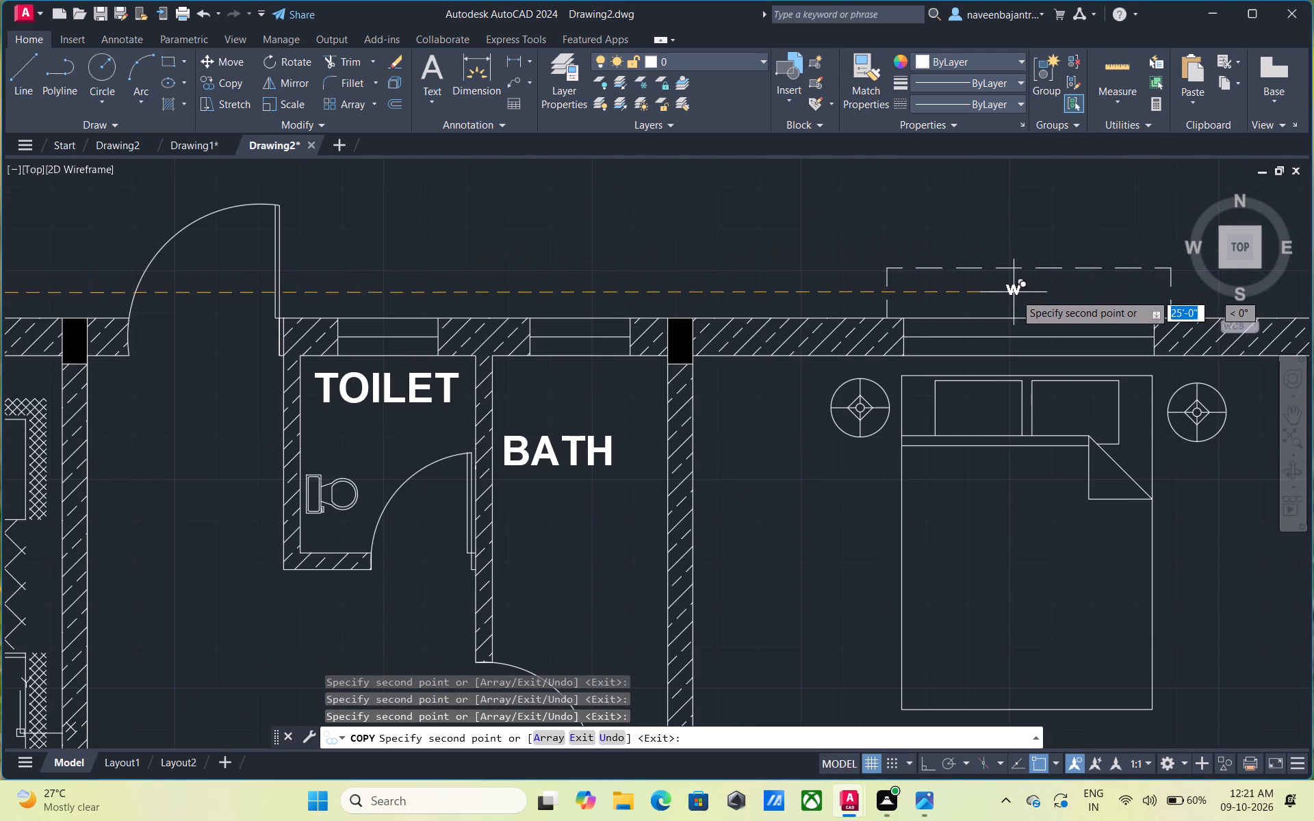
click(1015, 294)
key(Escape)
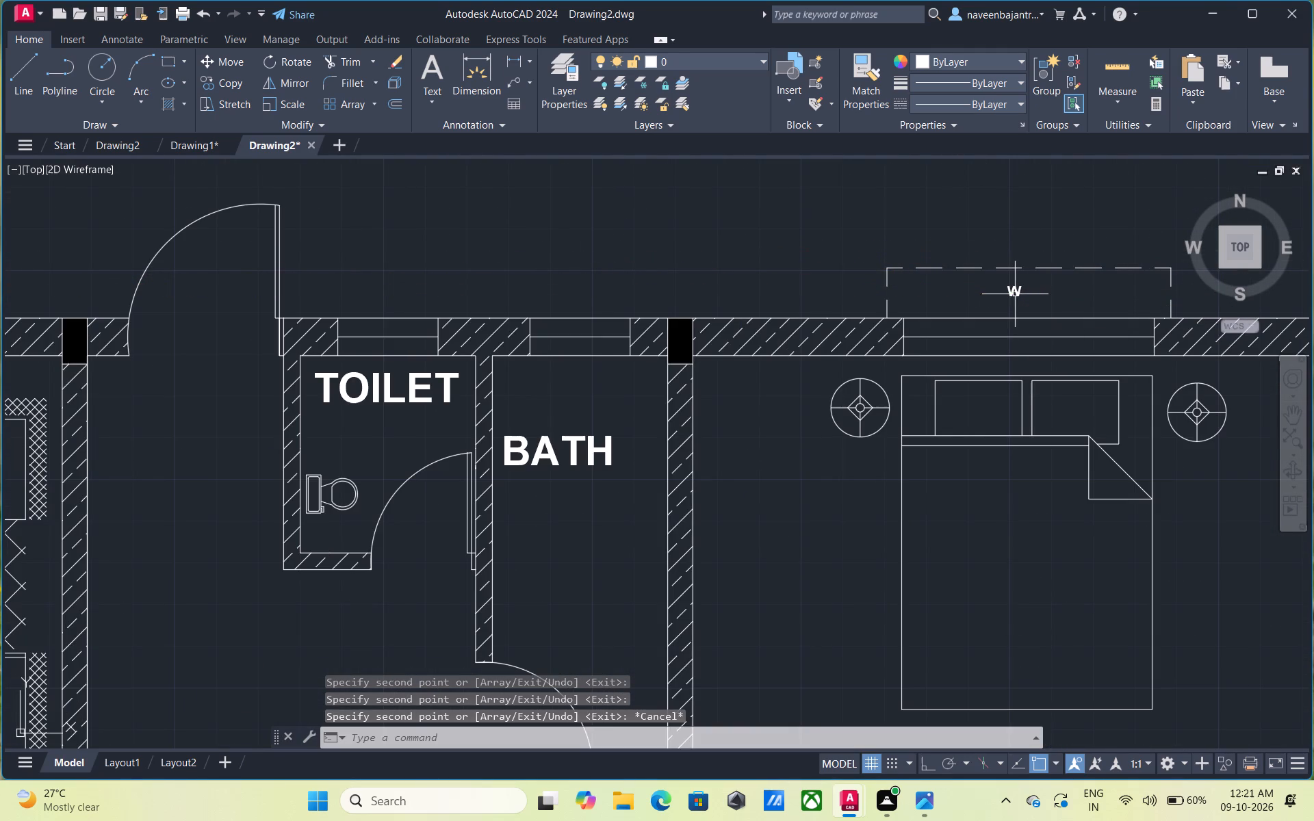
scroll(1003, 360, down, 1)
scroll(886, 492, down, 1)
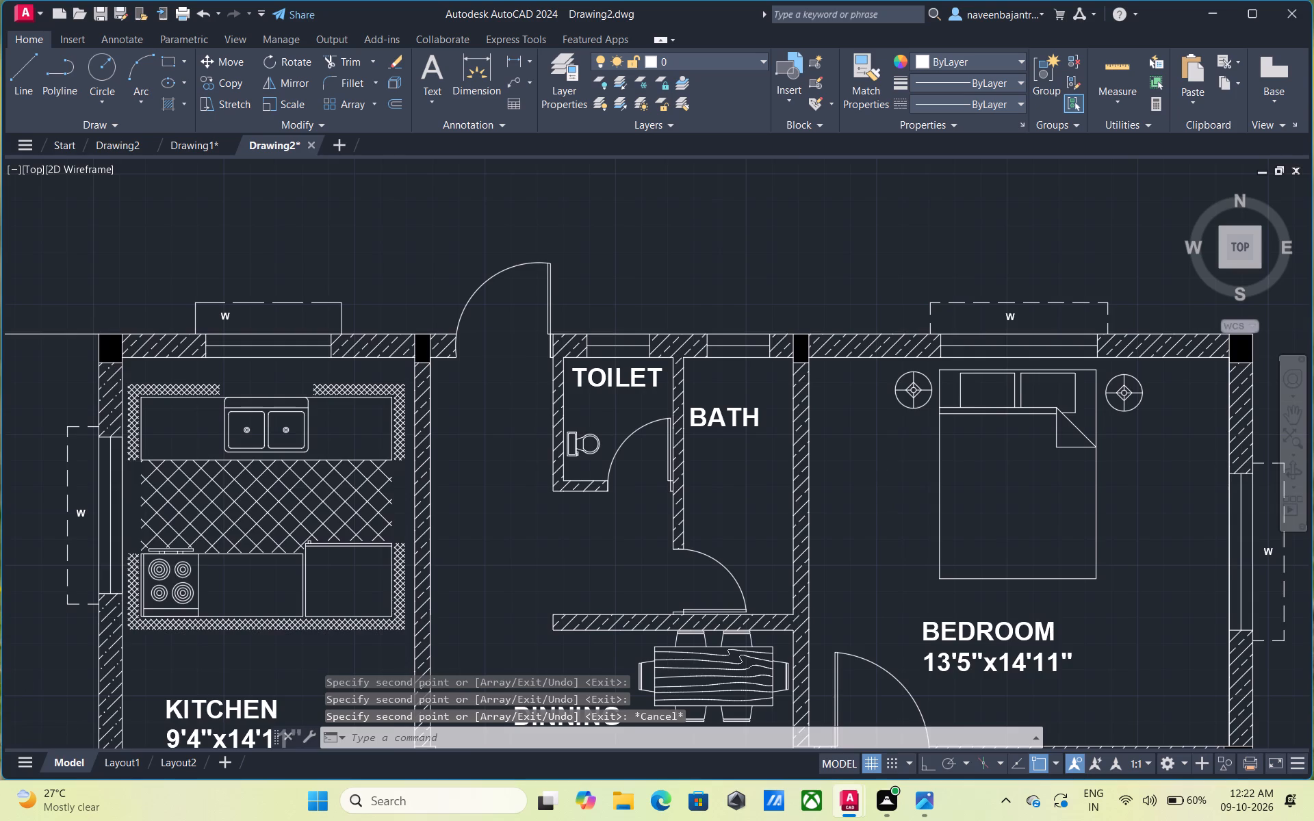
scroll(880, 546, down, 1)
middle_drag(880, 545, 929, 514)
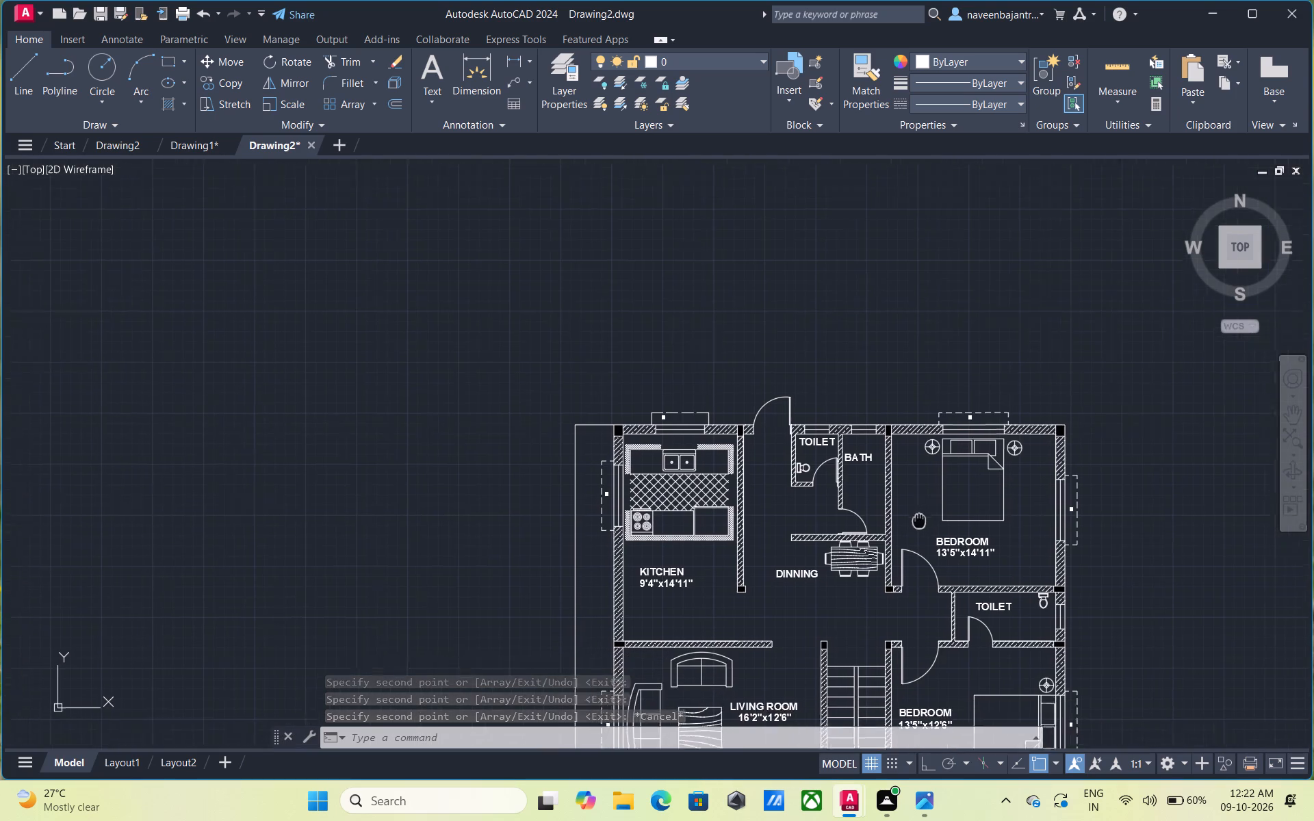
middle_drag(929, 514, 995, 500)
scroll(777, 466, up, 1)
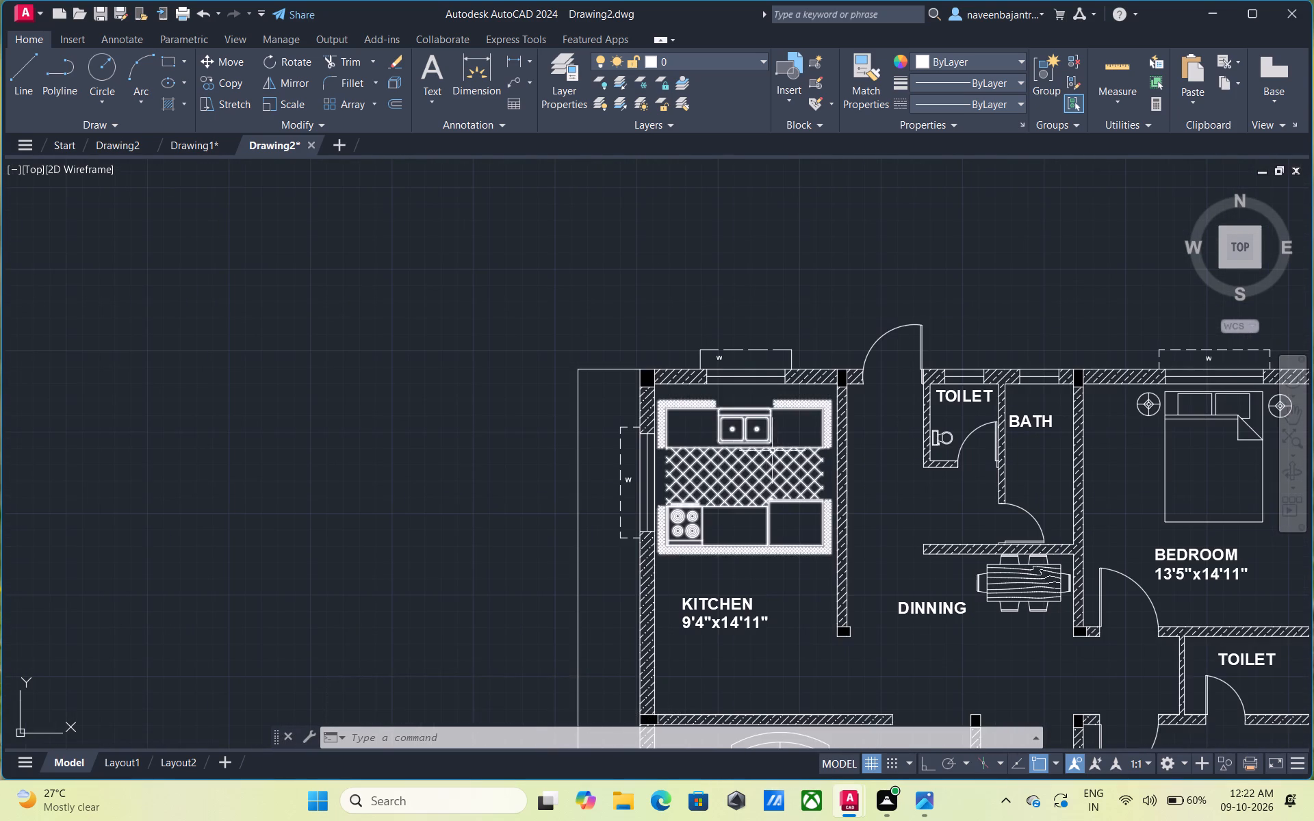
Move the W label to the middle of the dashed outline at the kitchen's north window.
scroll(720, 372, up, 2)
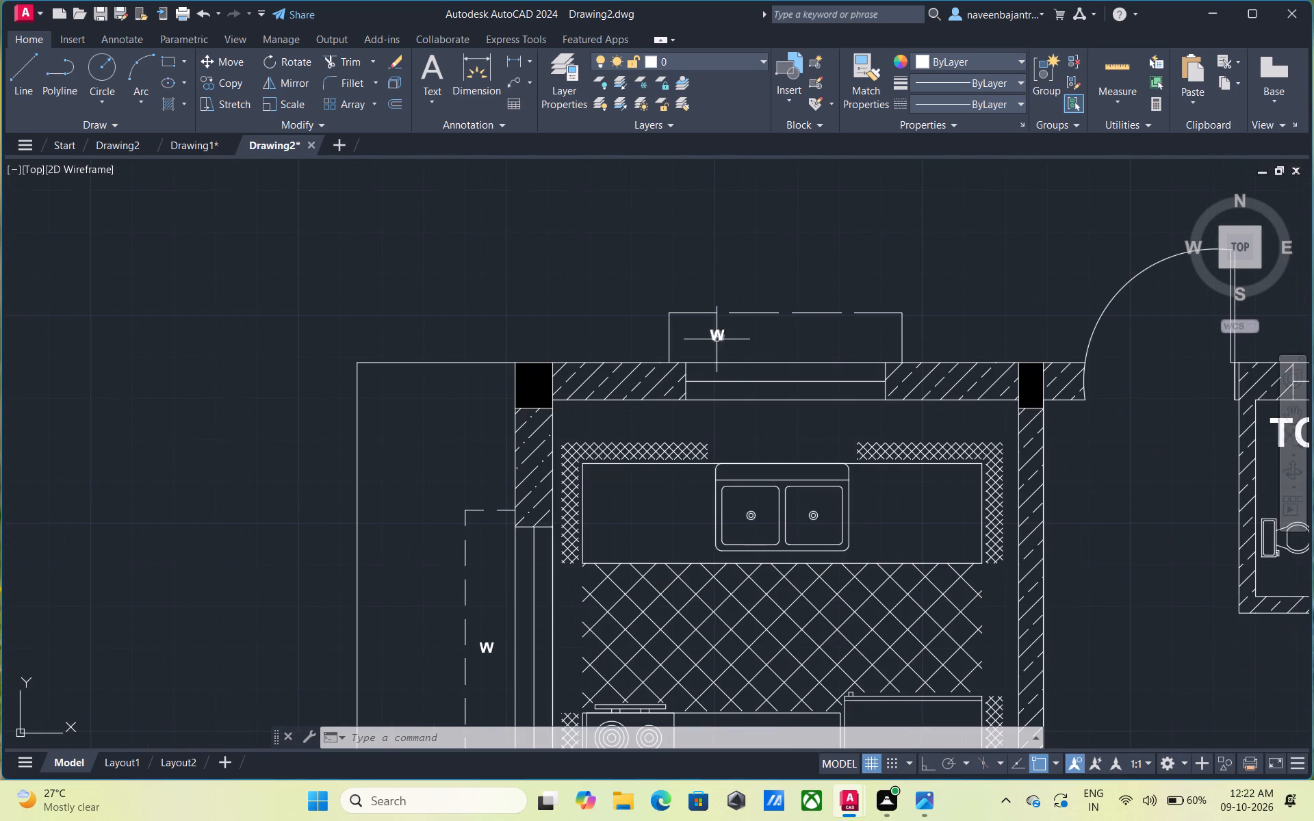
click(717, 339)
text(M)
key(space)
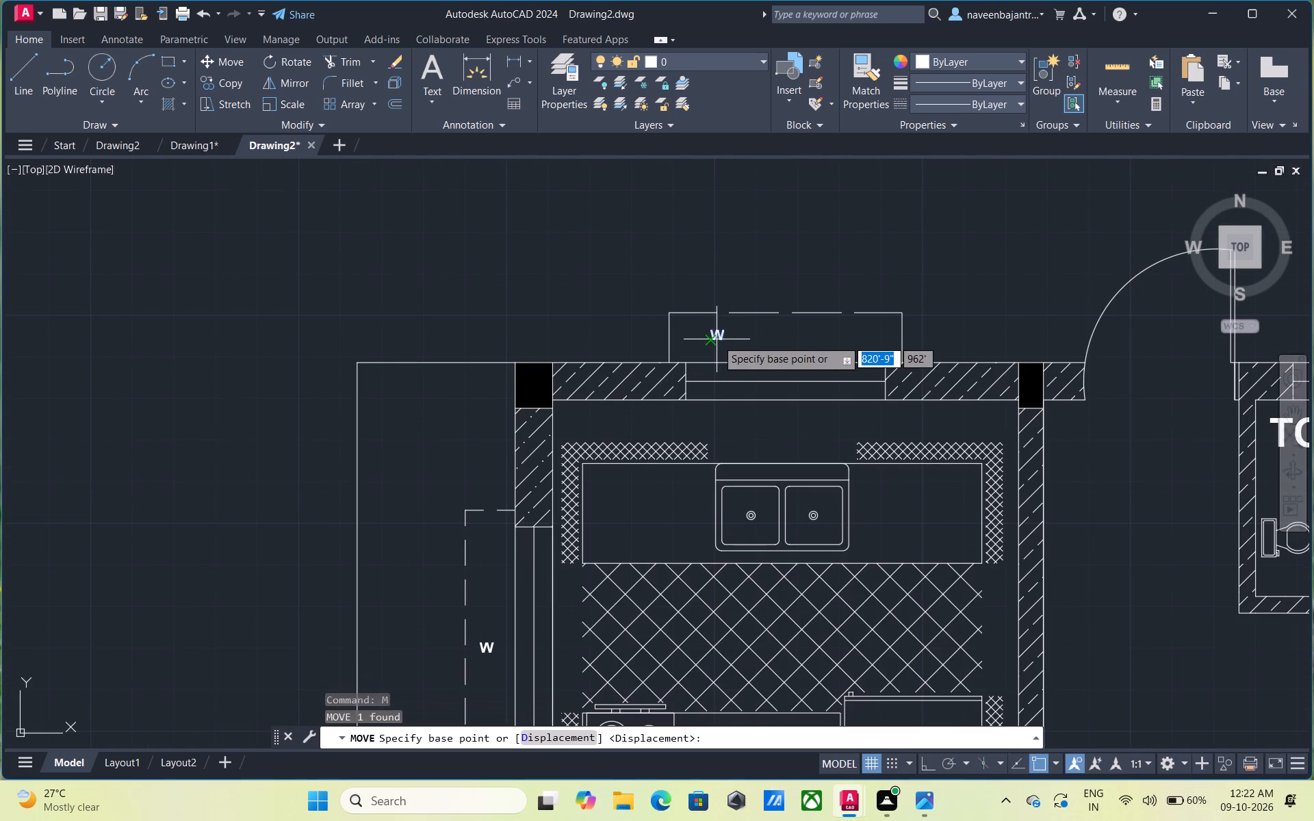
click(717, 339)
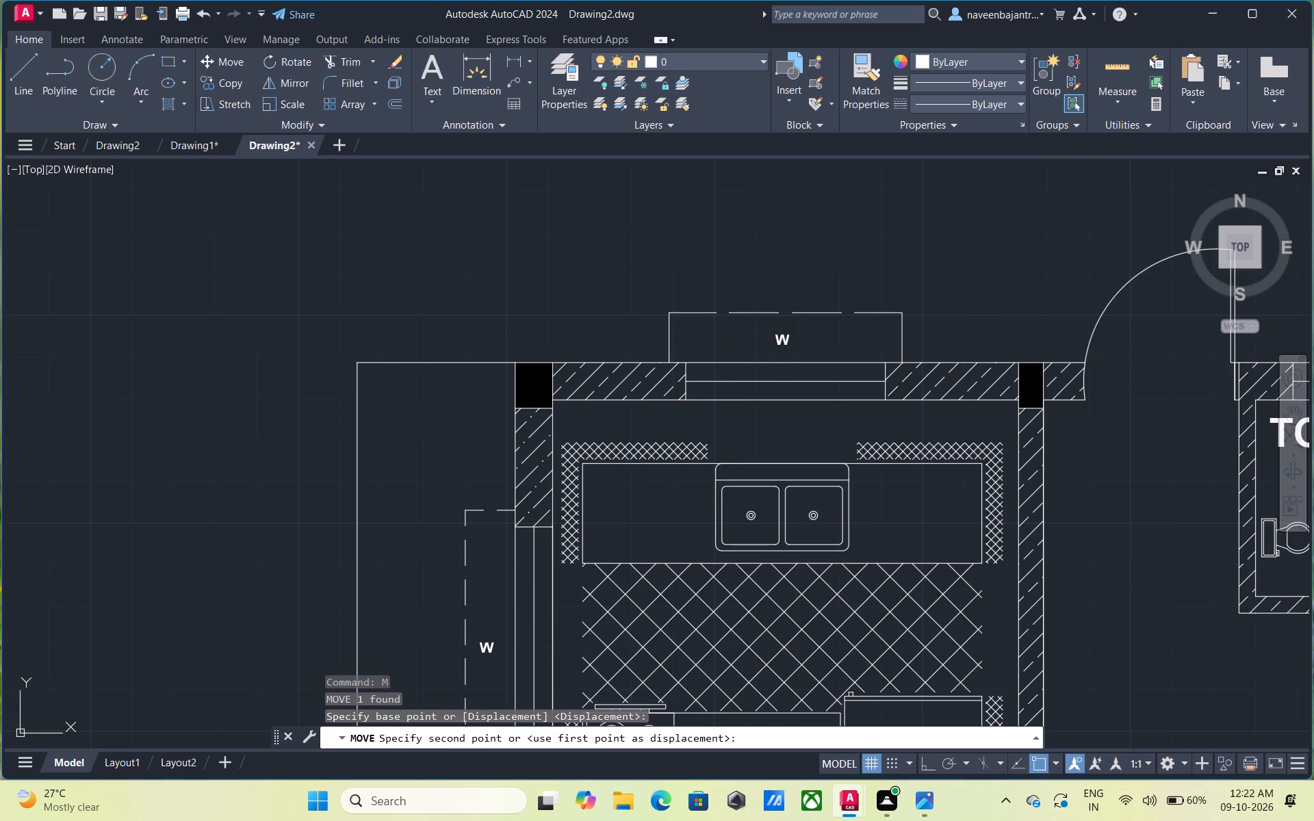
click(775, 345)
key(Escape)
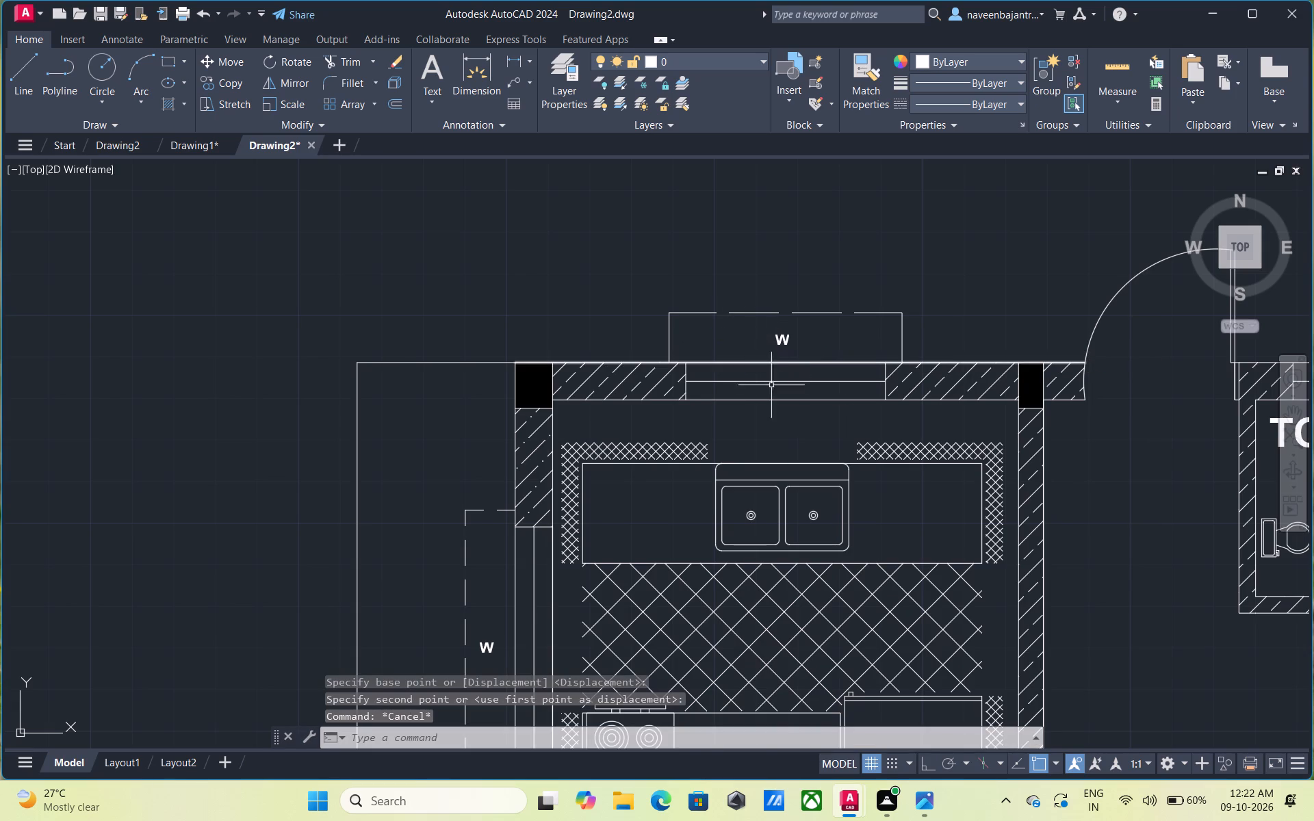
Draw a line about 3'-8" long straight north from the kitchen's northeast wall corner, beside the outer door.
scroll(768, 389, down, 2)
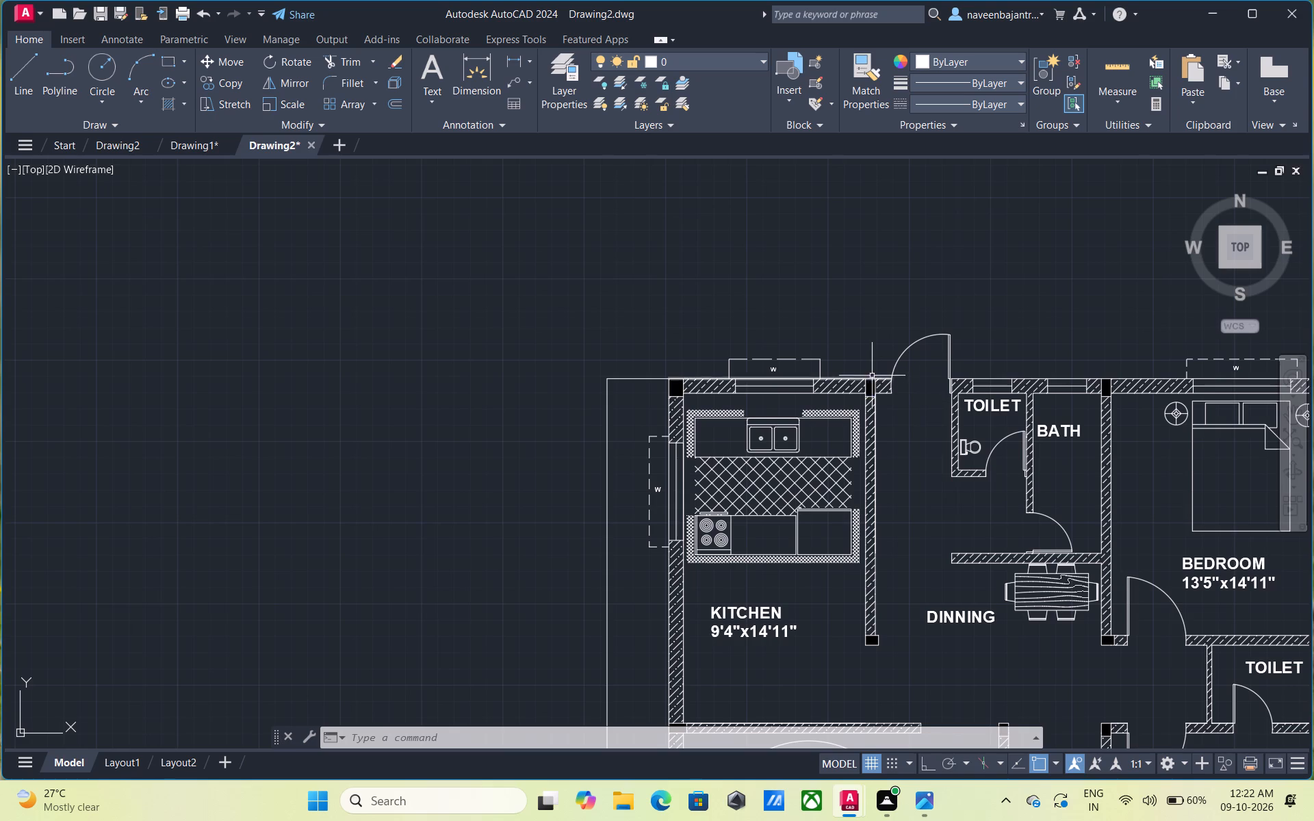
scroll(873, 374, up, 1)
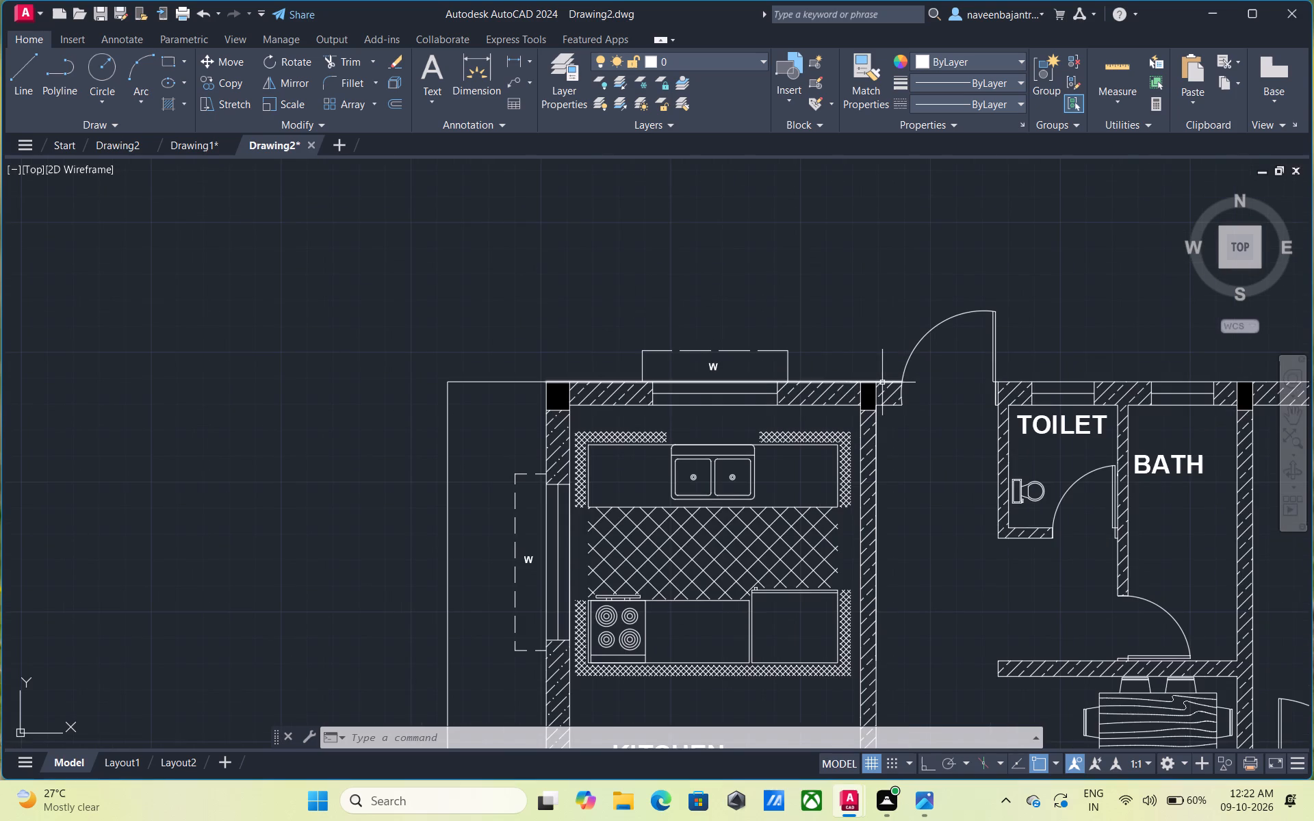
key(Escape)
key(l)
key(space)
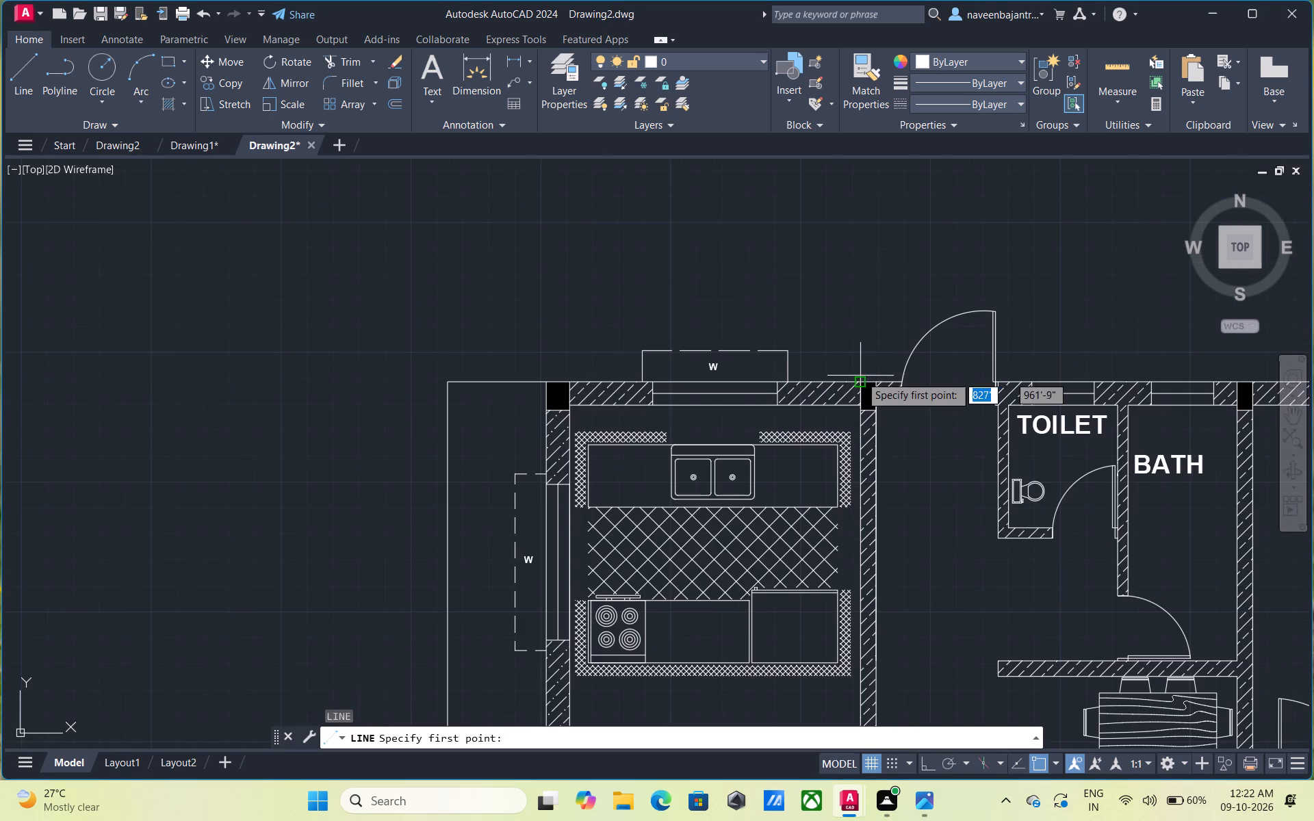
click(880, 378)
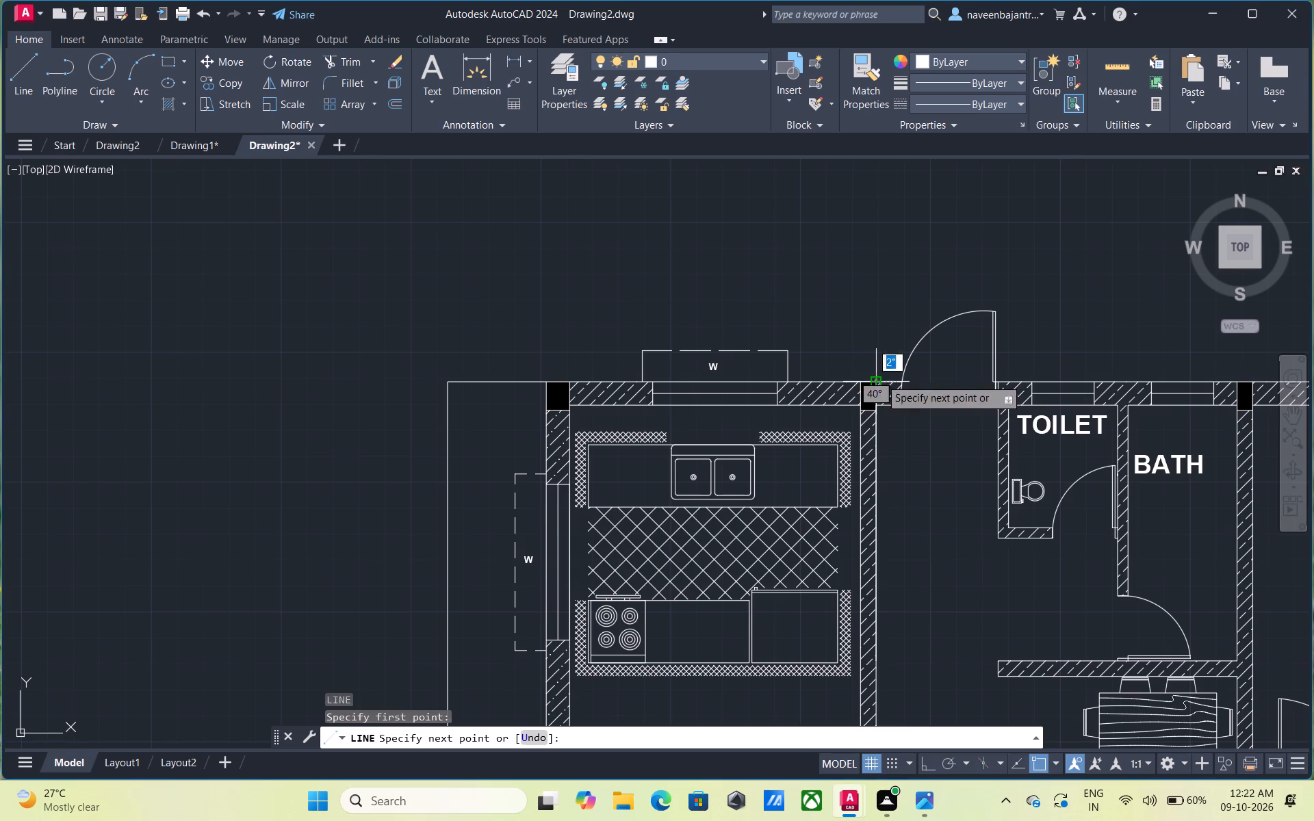
click(876, 268)
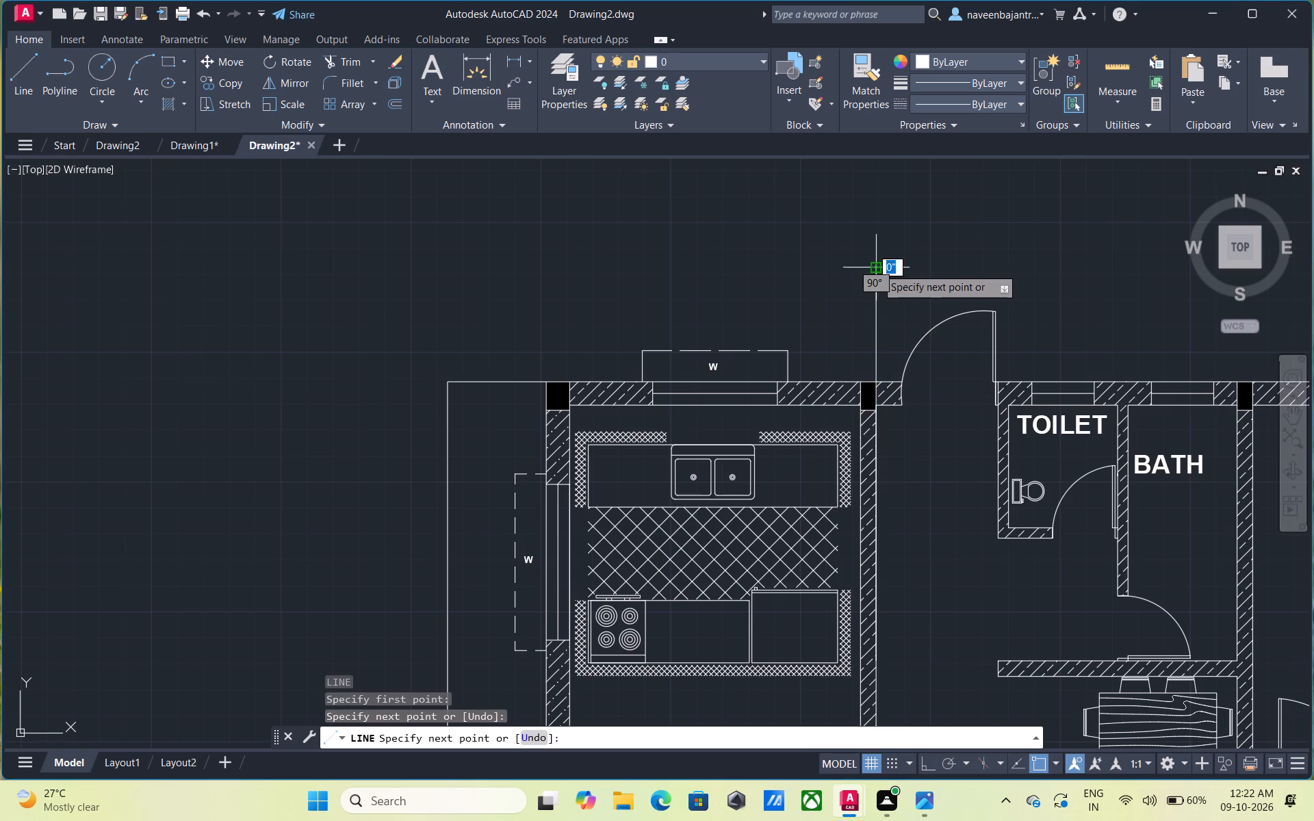
key(Escape)
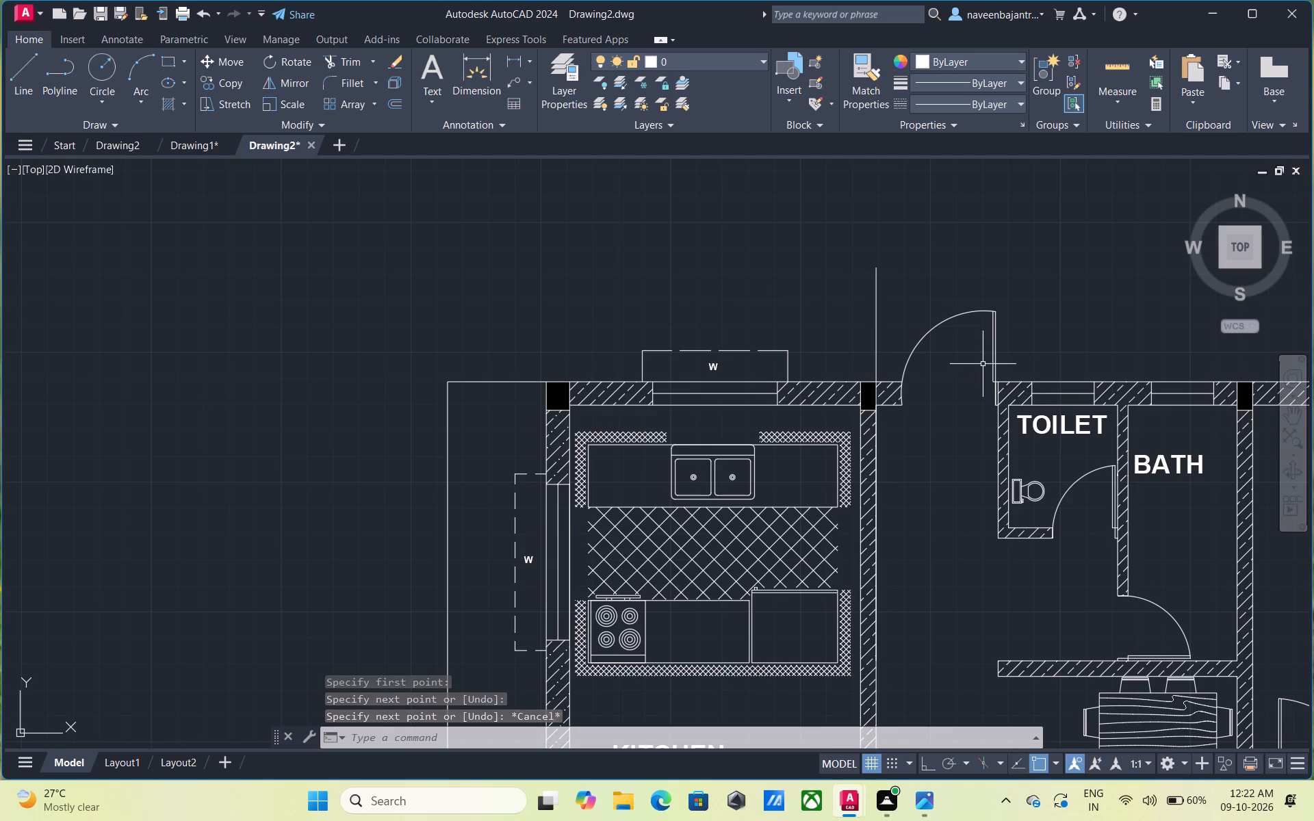
Offset the new line 10" to the west, and offset that copy another 10" west to form step lines.
key(Escape)
text(O)
key(space)
key(space)
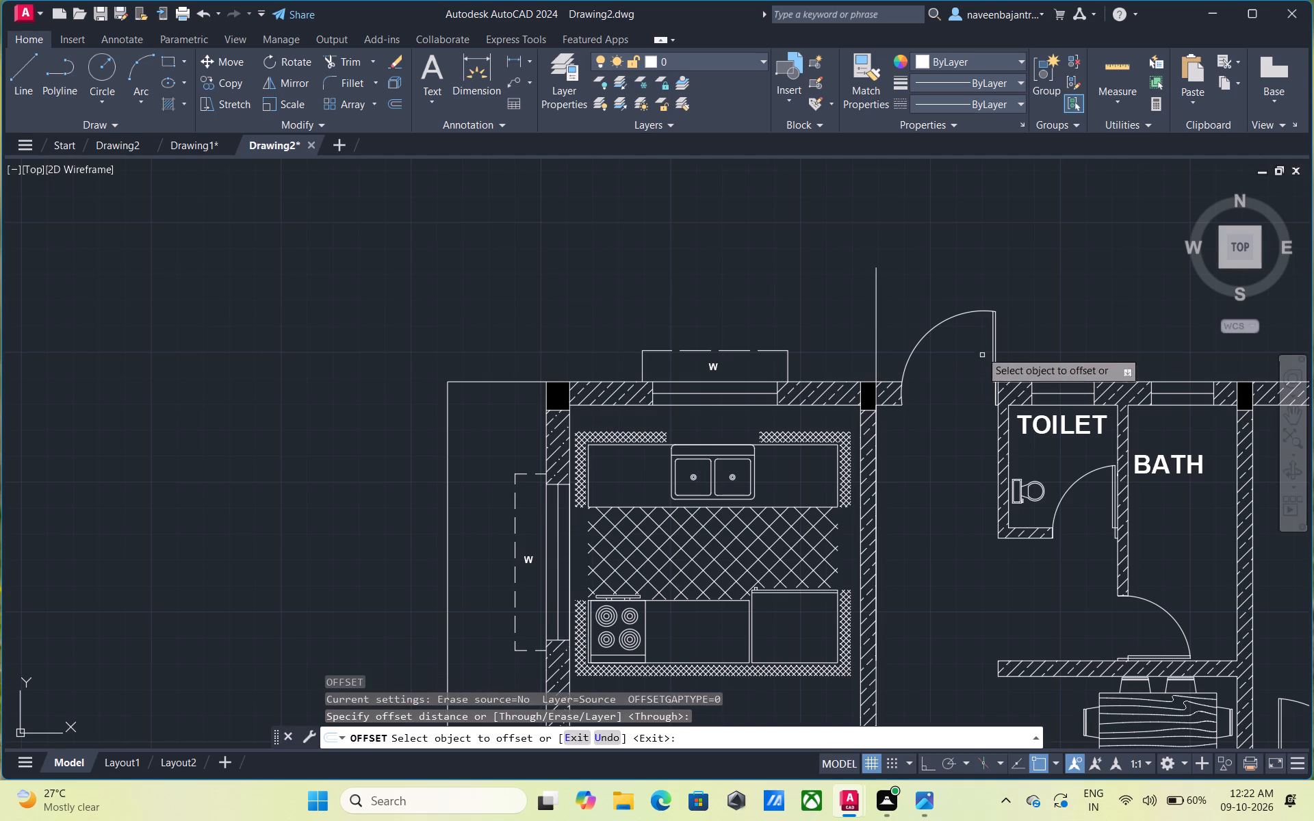
click(878, 319)
text(10")
key(Return)
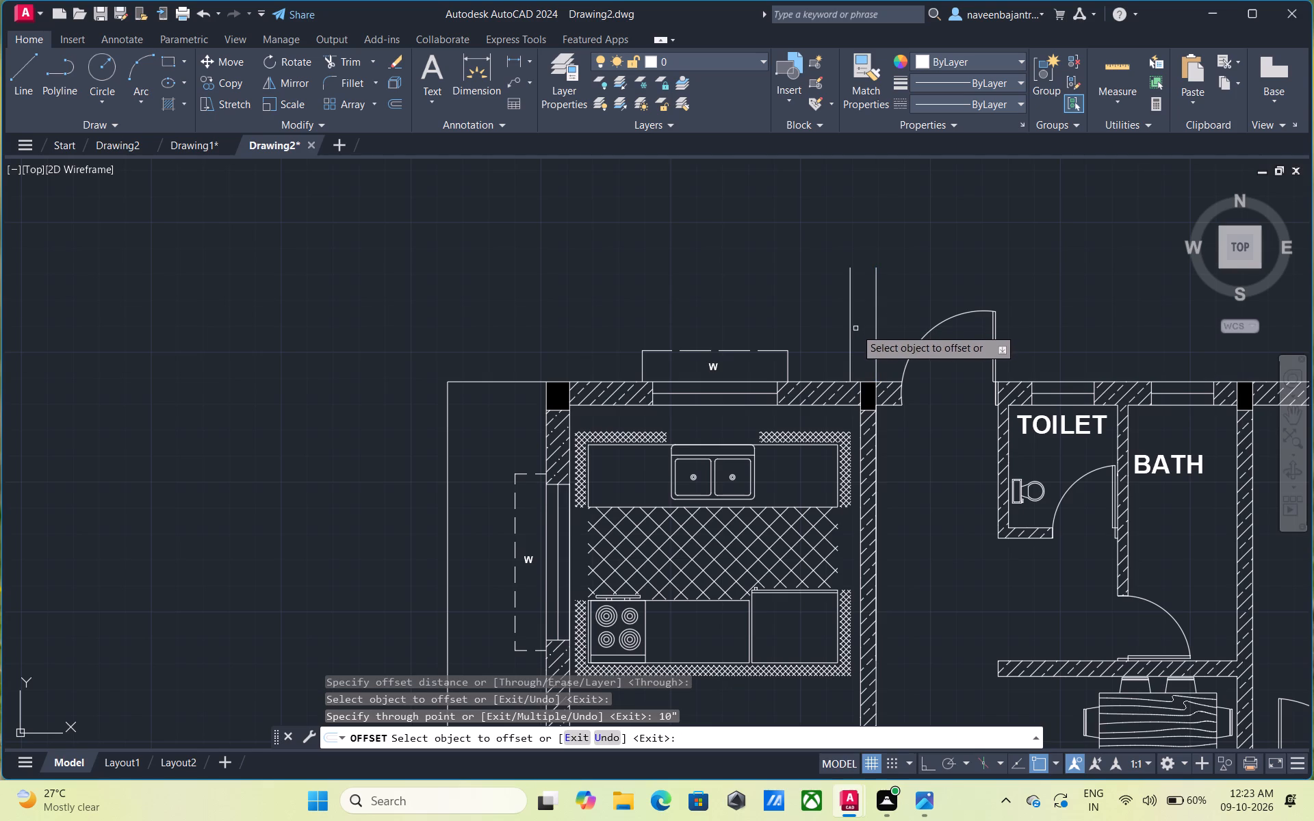
click(851, 334)
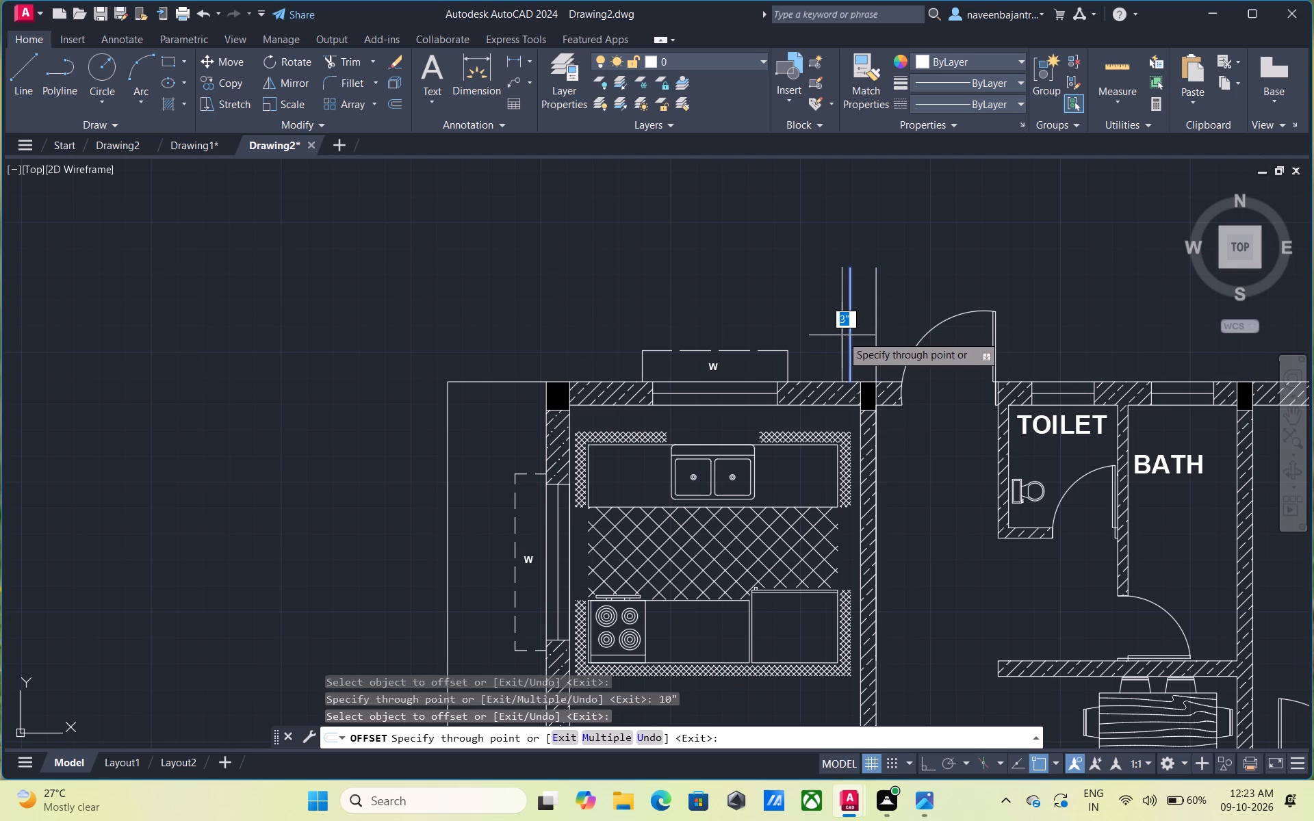
text(10")
key(Return)
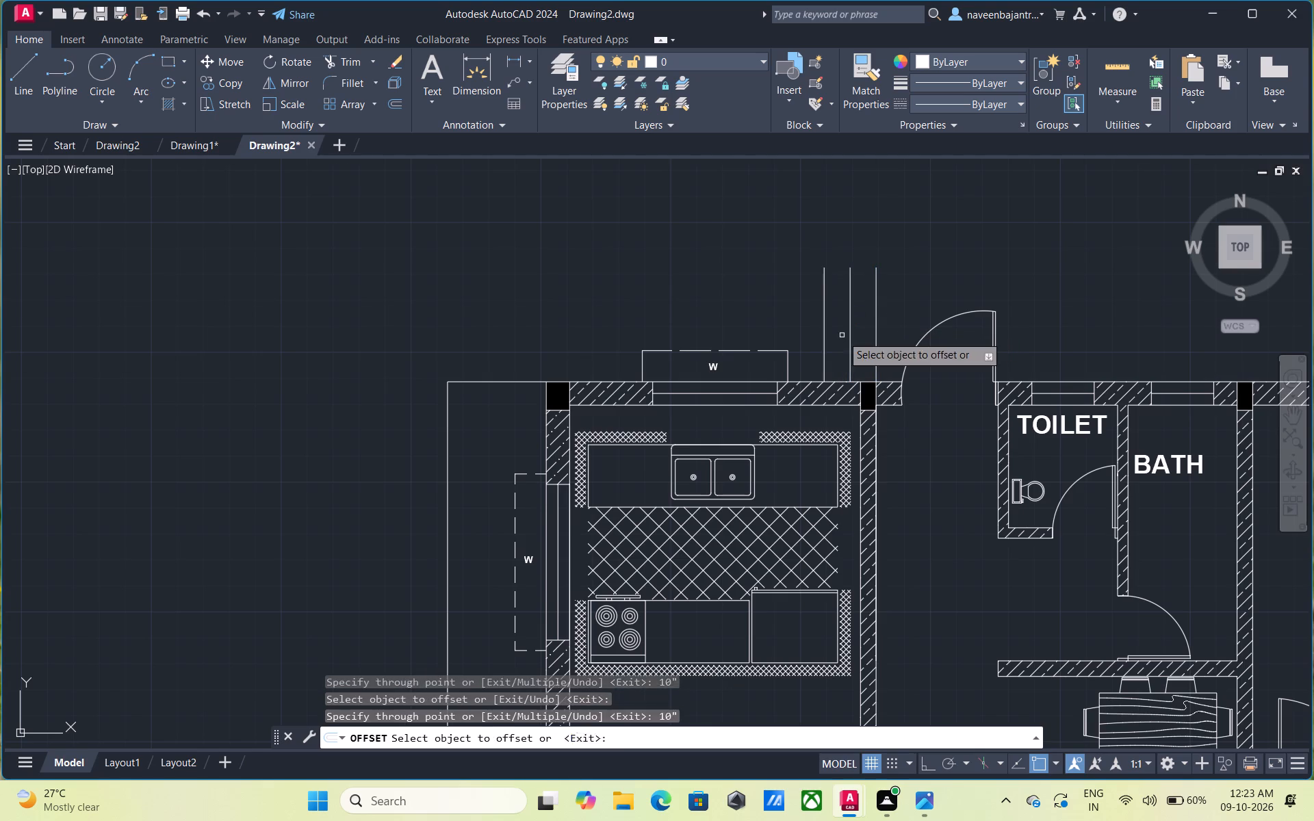
key(Return)
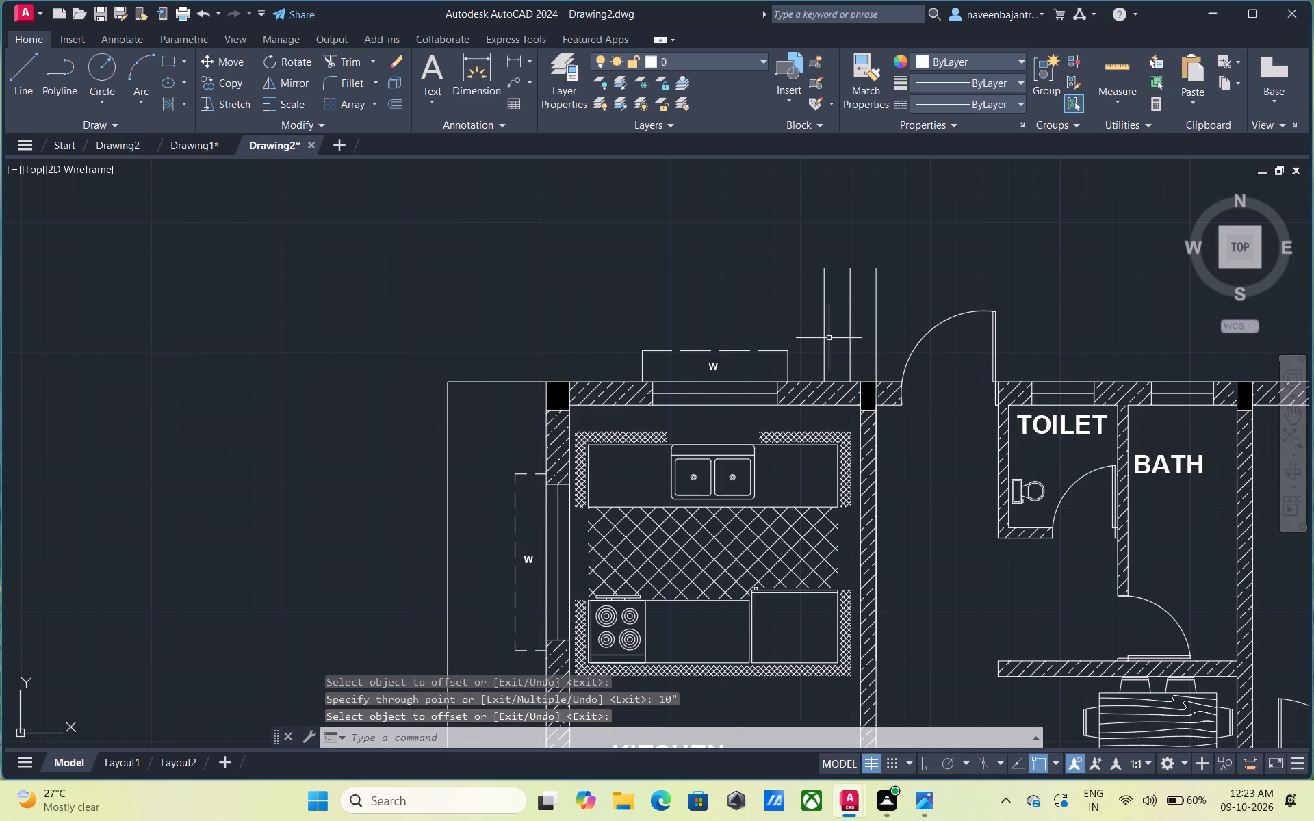
Offset the westernmost step line a further 10" to the west.
key(Escape)
text(O)
key(space)
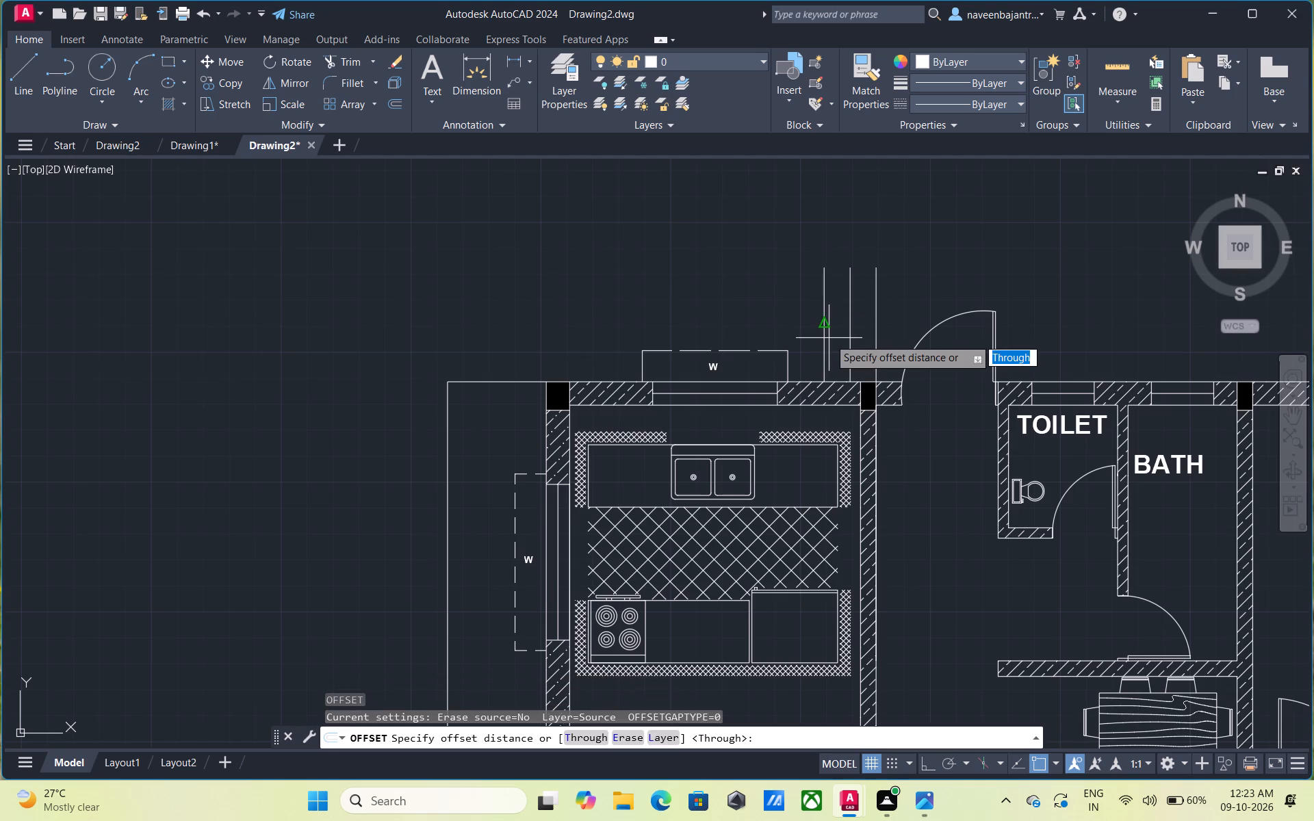
key(space)
click(825, 343)
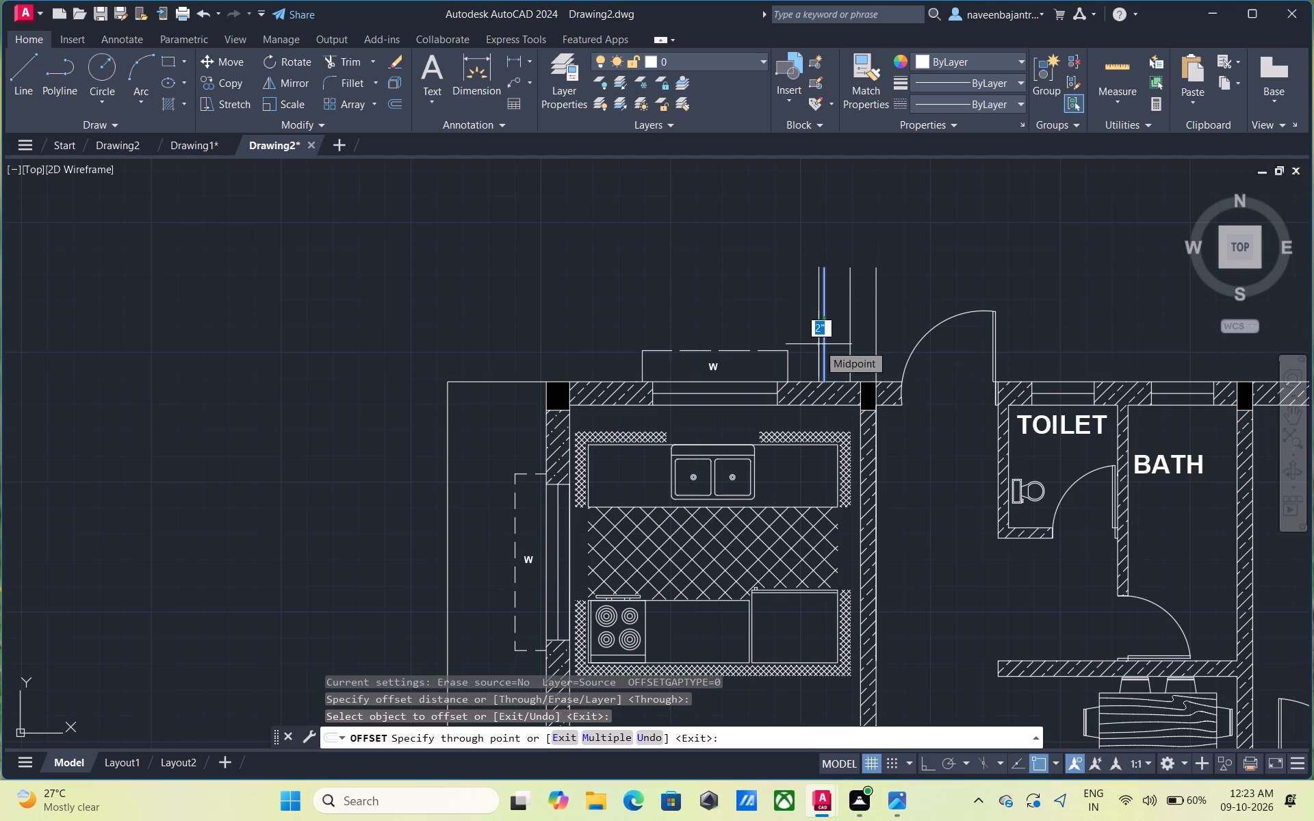
text(10")
key(Return)
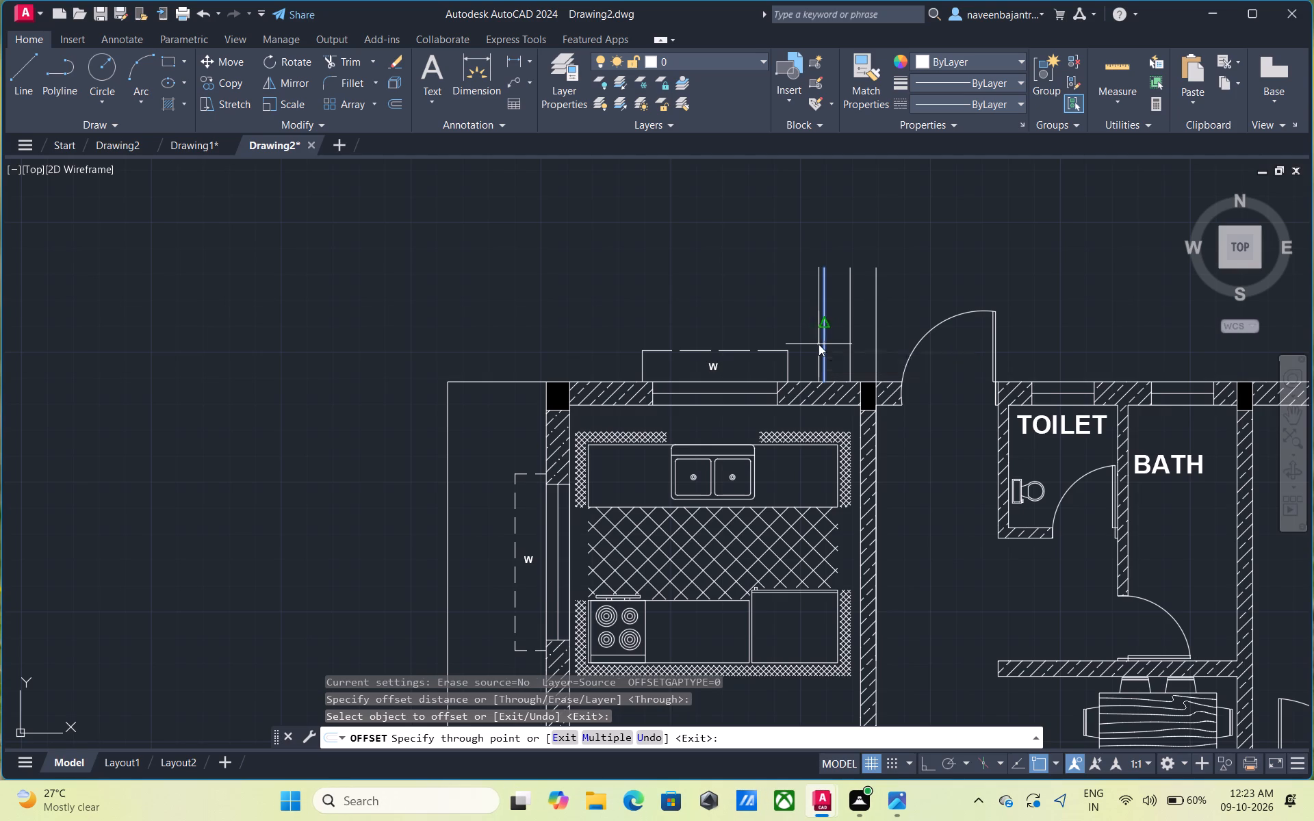
key(Escape)
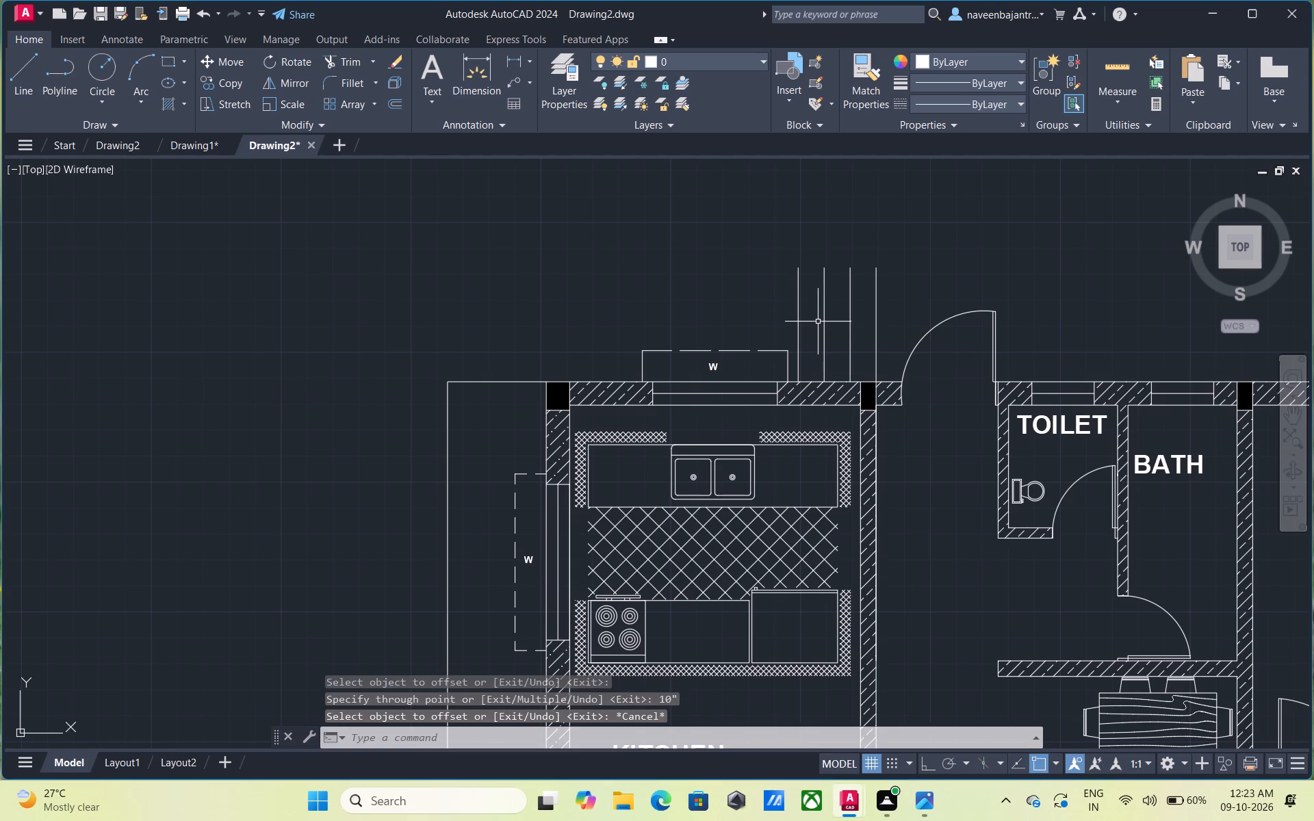
Close the north ends of the four step lines with a line from the westernmost to the easternmost.
text(L)
key(space)
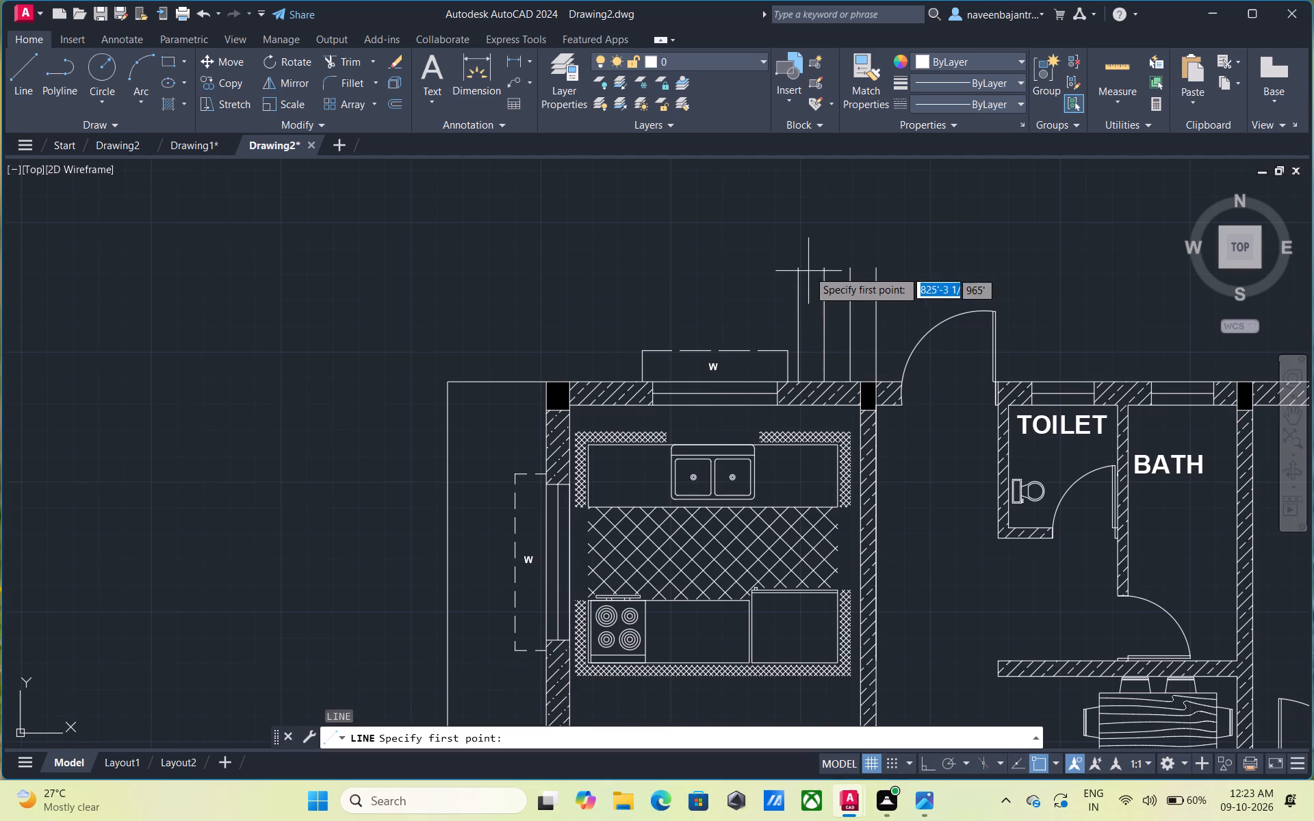
click(798, 268)
click(876, 268)
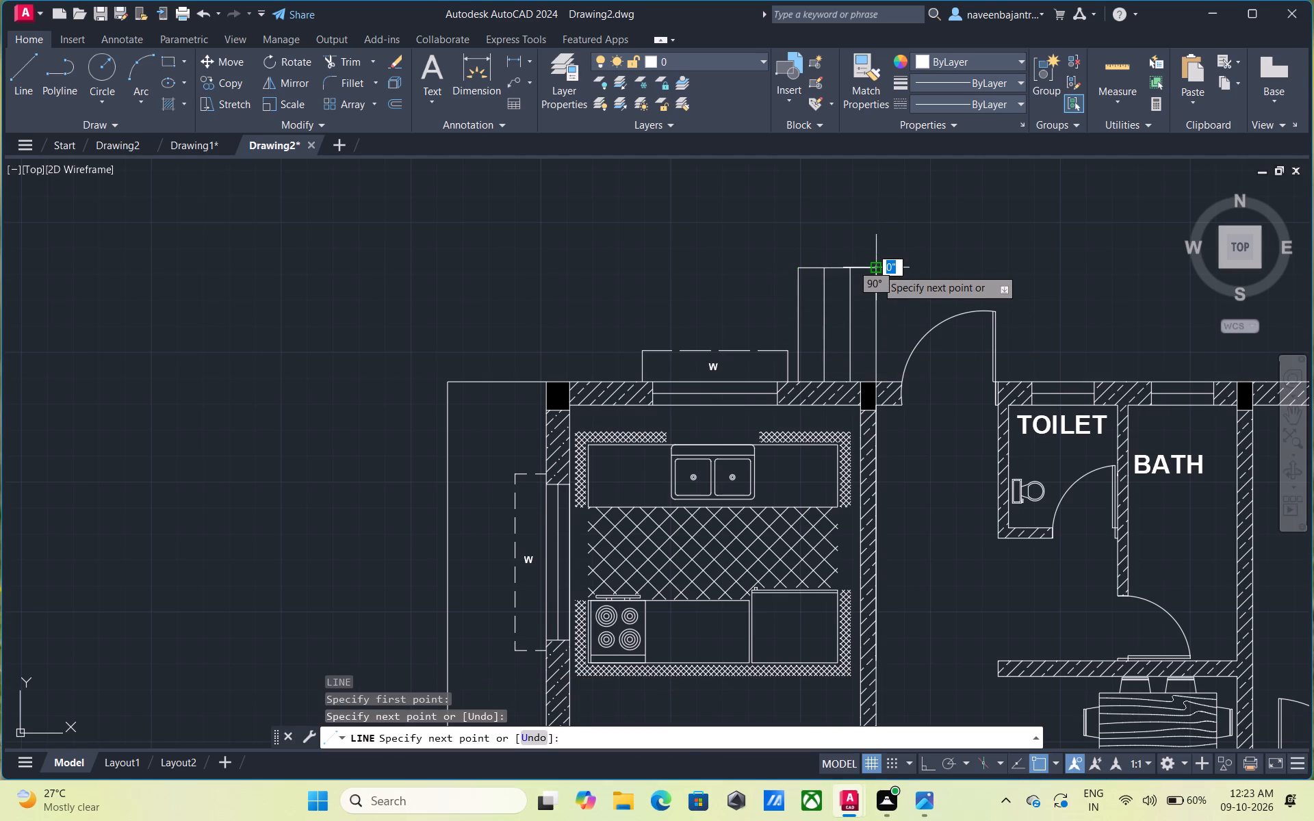
key(Escape)
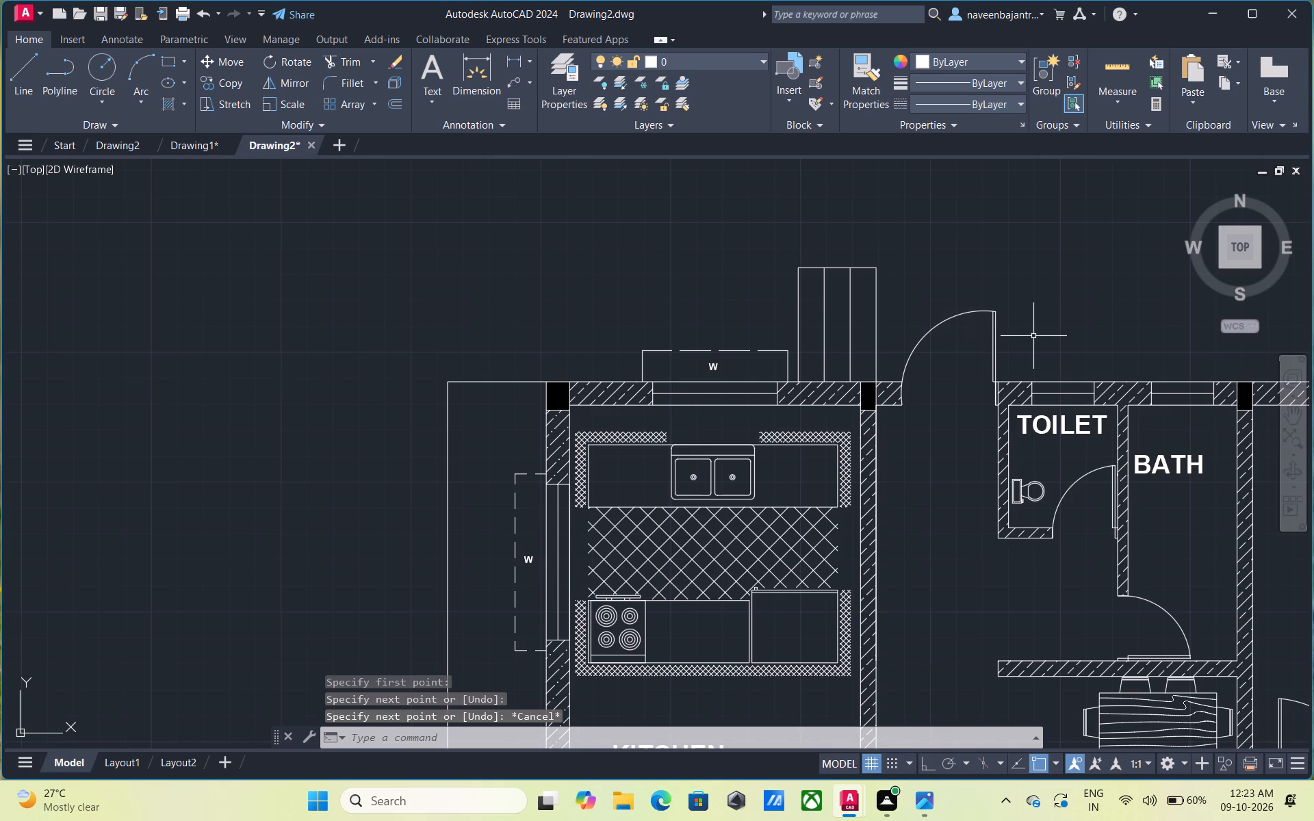
With Ortho on, draw a line east from the steps' northeast corner to just beyond the open door leaf.
scroll(1033, 340, up, 3)
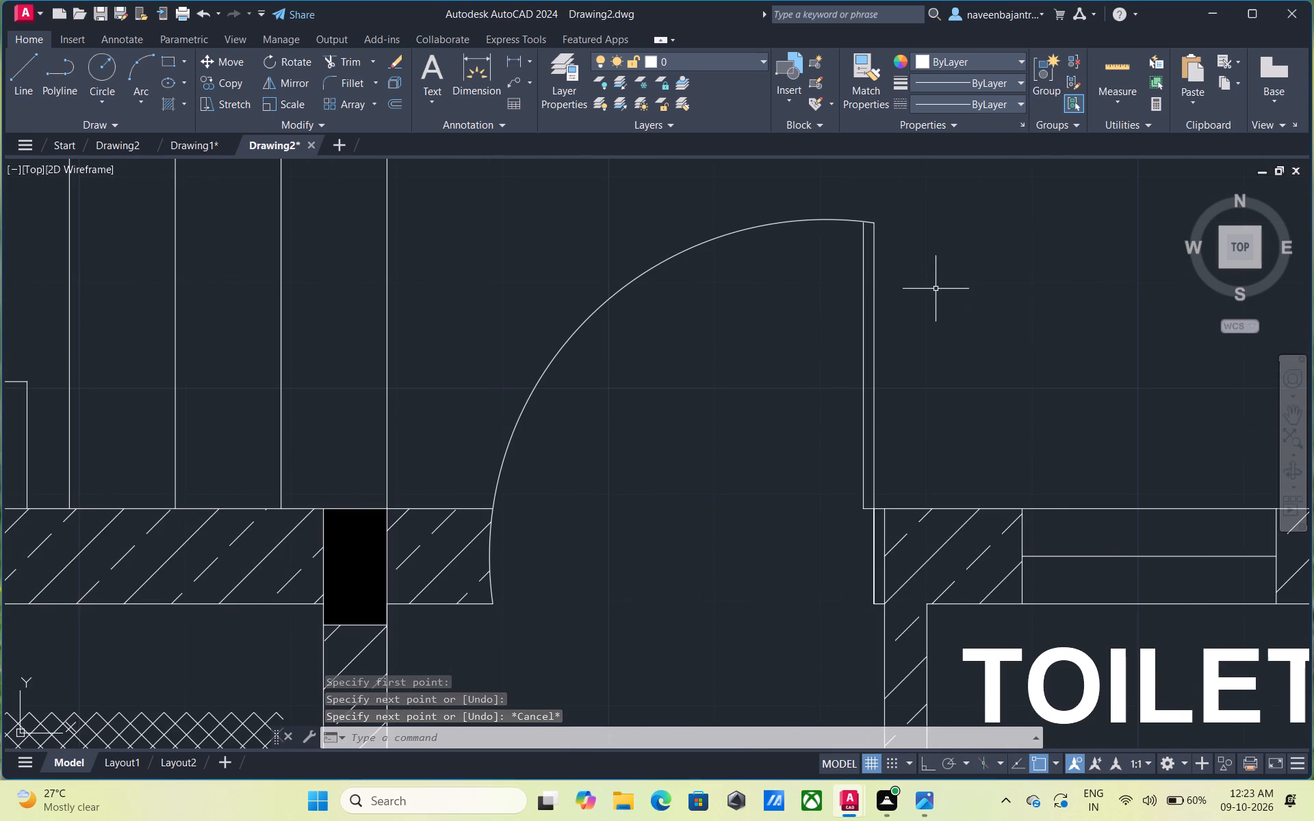
scroll(936, 289, down, 2)
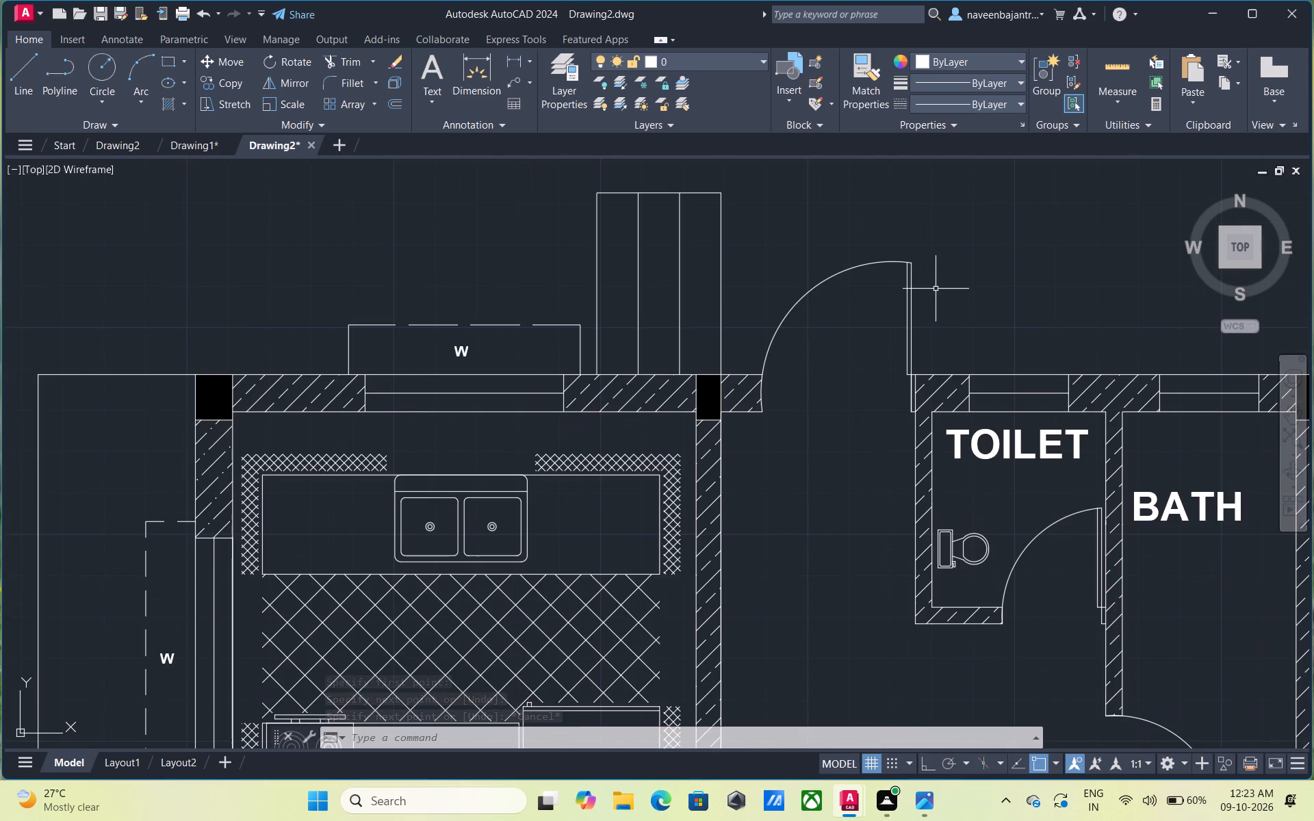
text(L)
key(space)
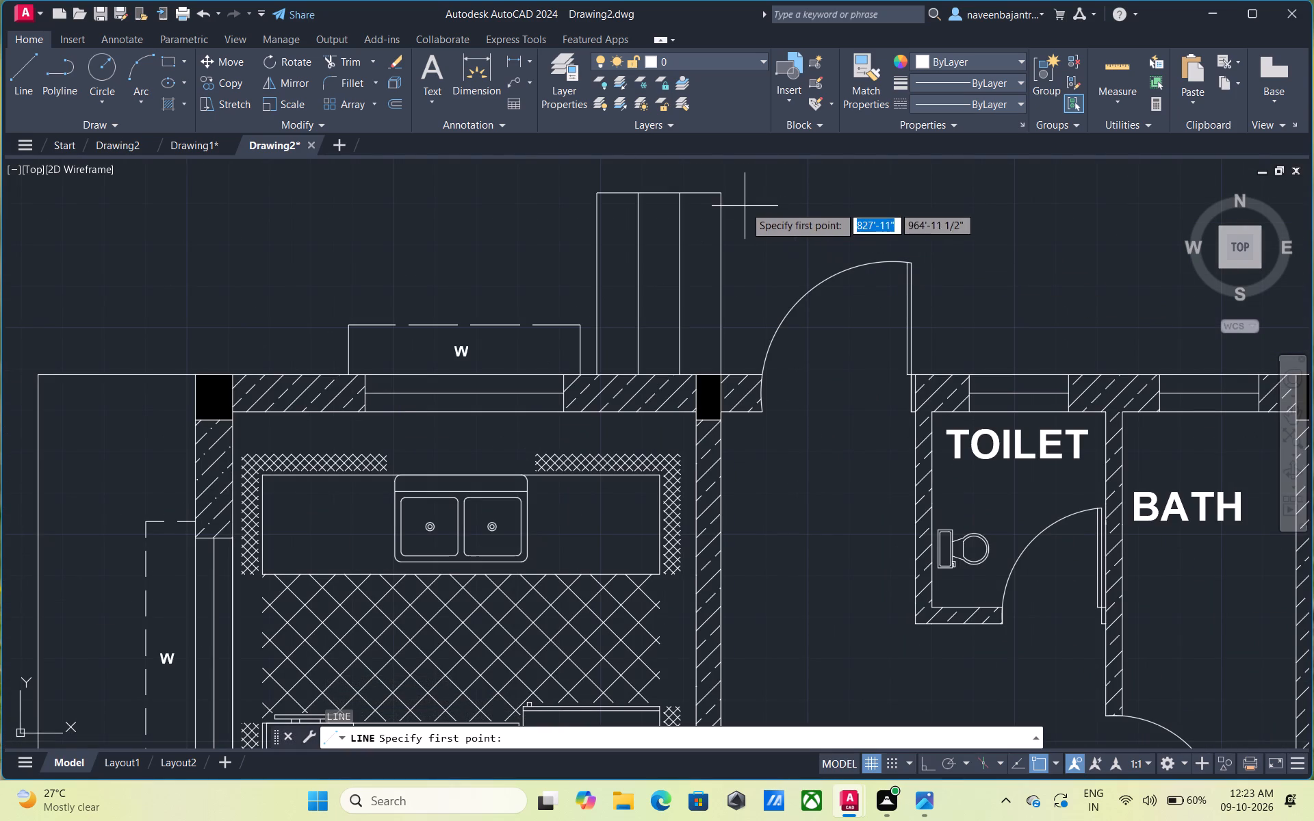
click(719, 196)
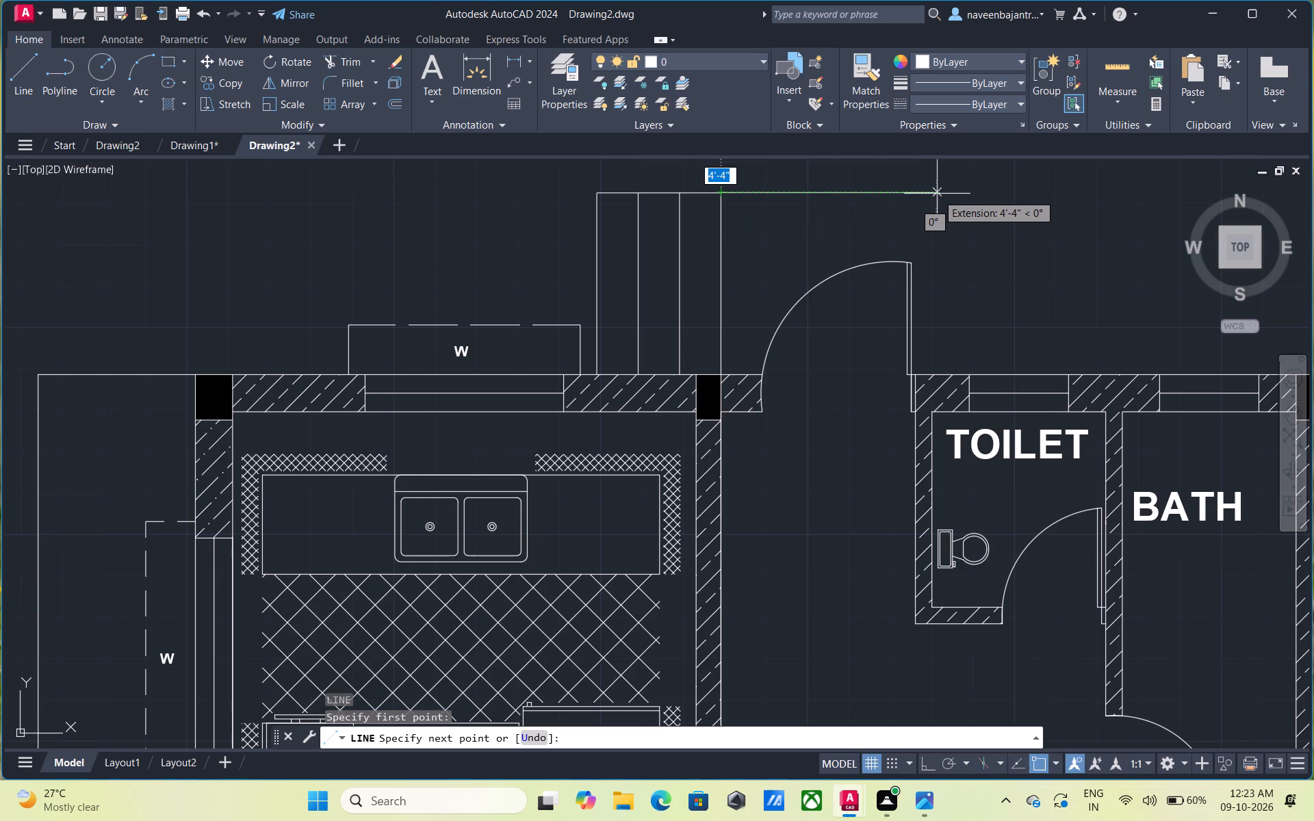
key(F8)
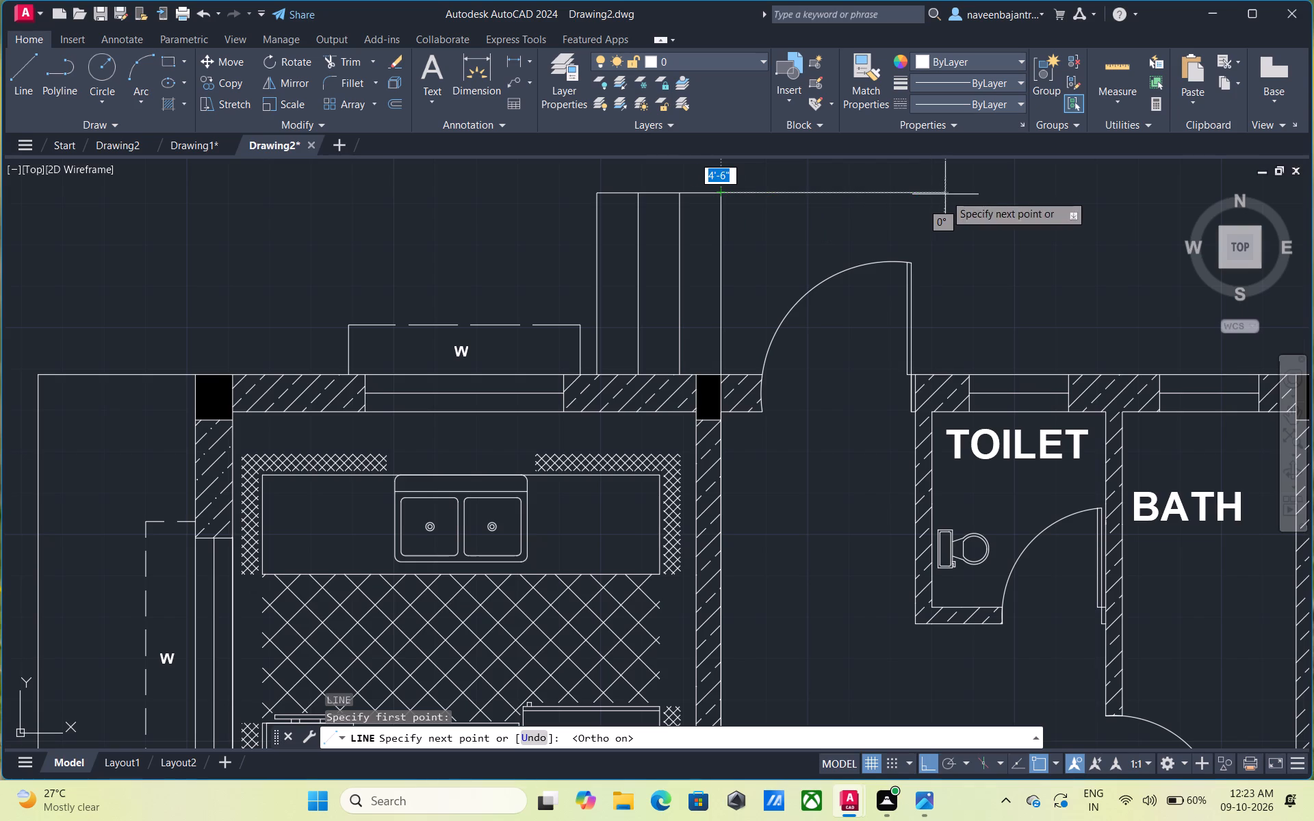
click(954, 194)
key(Escape)
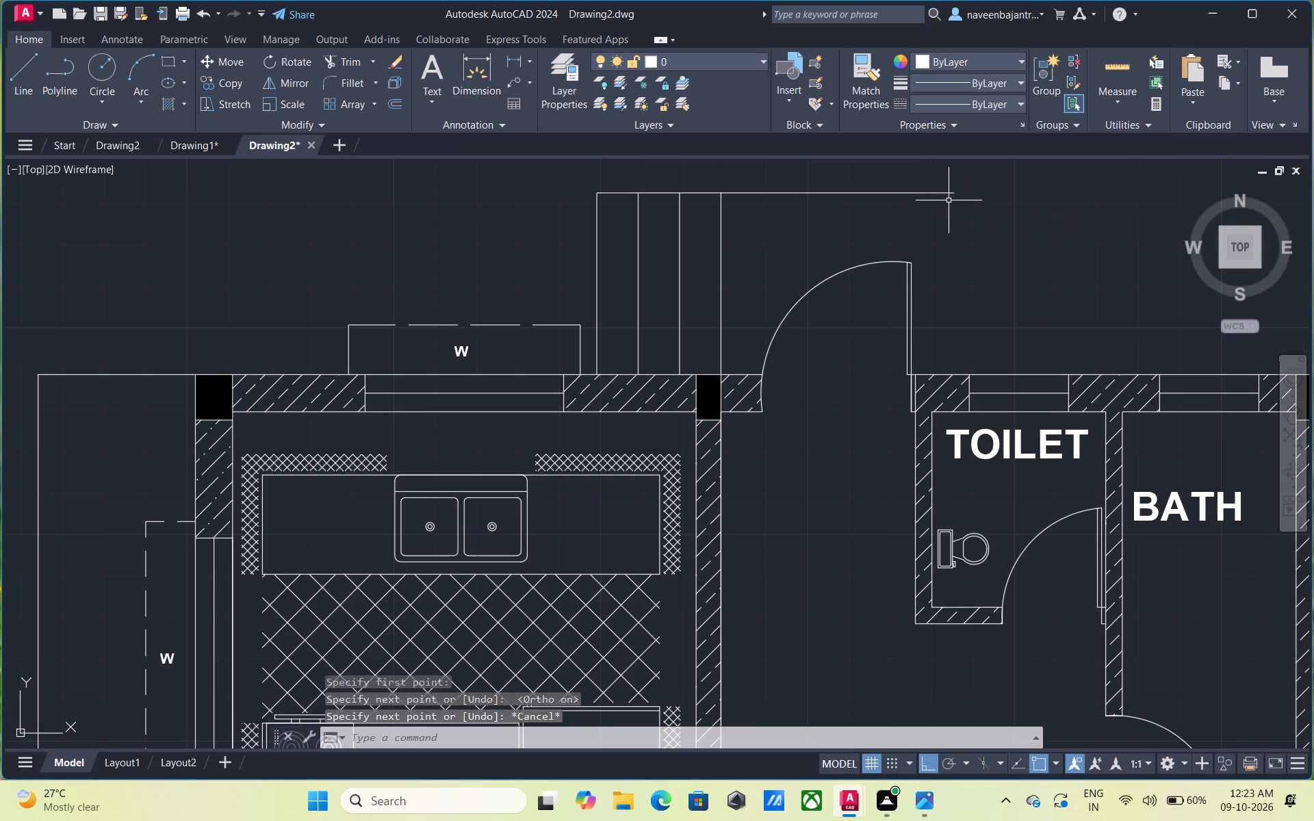
Draw a line north from the outer corner of the open door leaf, crossing the landing's north edge line.
text(L)
key(space)
scroll(925, 238, up, 2)
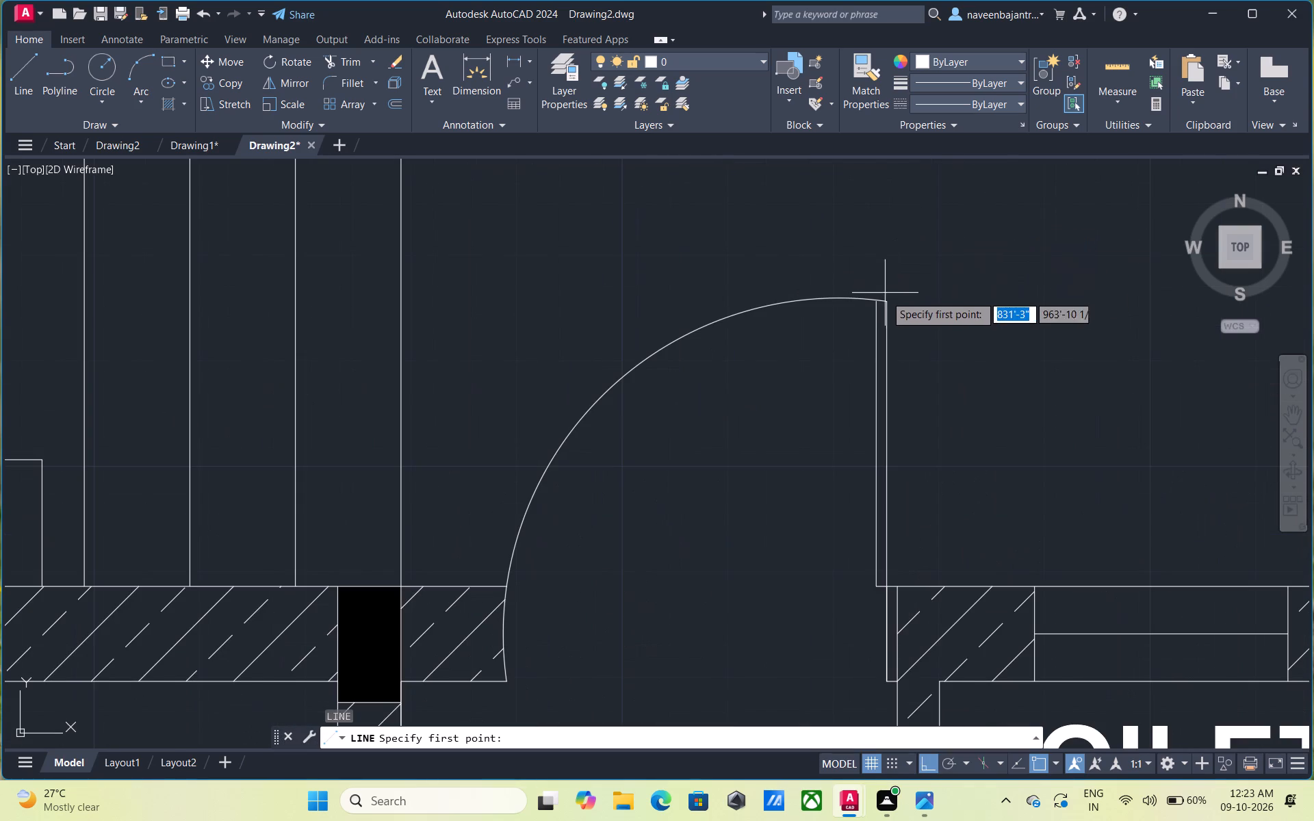
click(886, 301)
scroll(886, 291, down, 1)
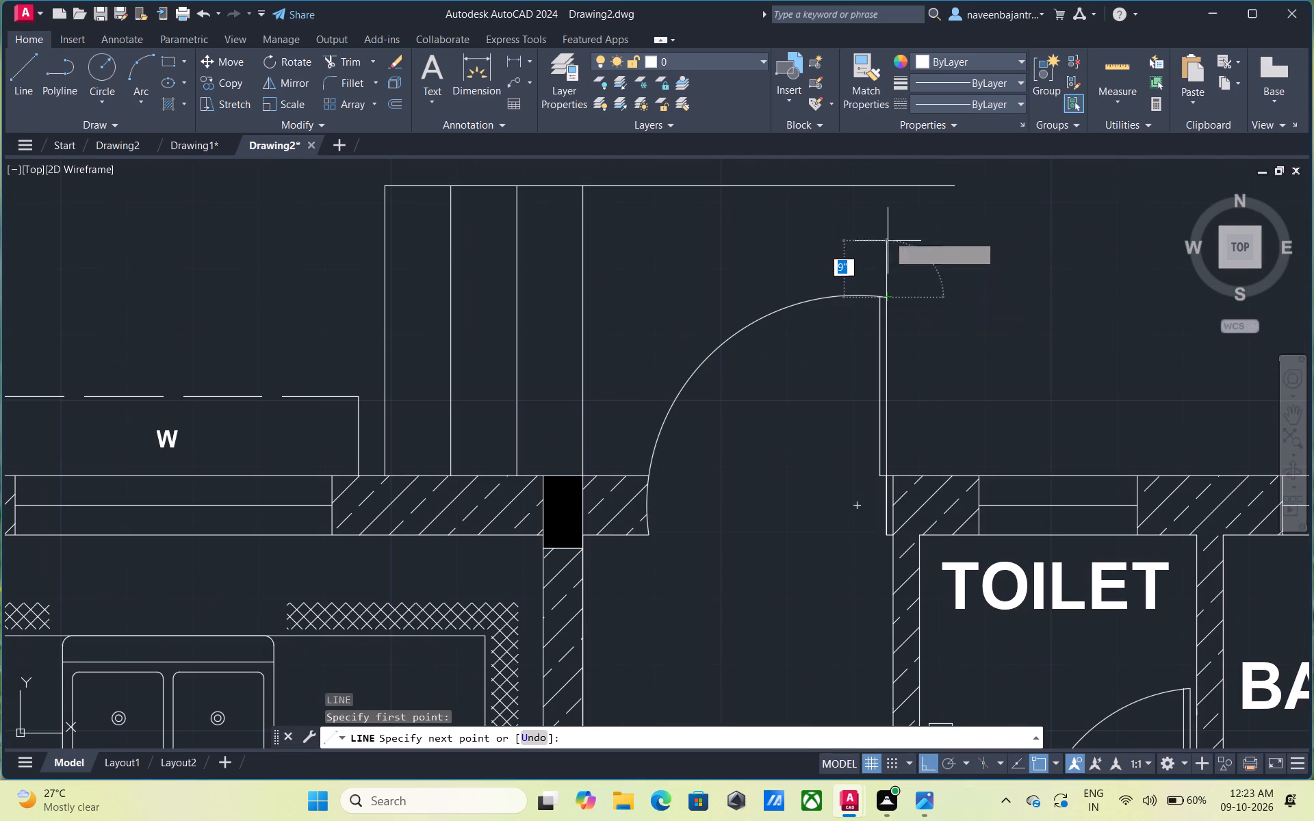
scroll(881, 182, down, 1)
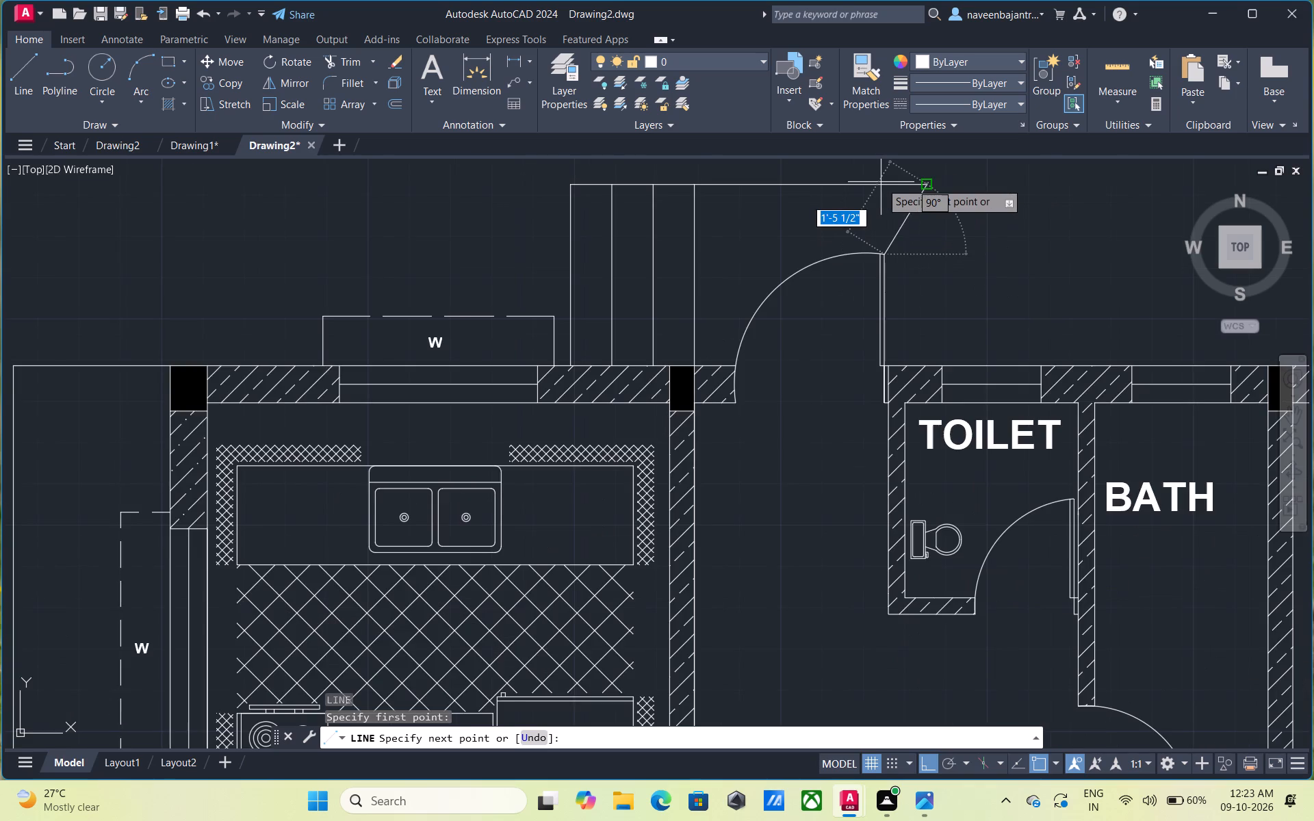
scroll(881, 182, down, 1)
middle_drag(881, 172, 884, 230)
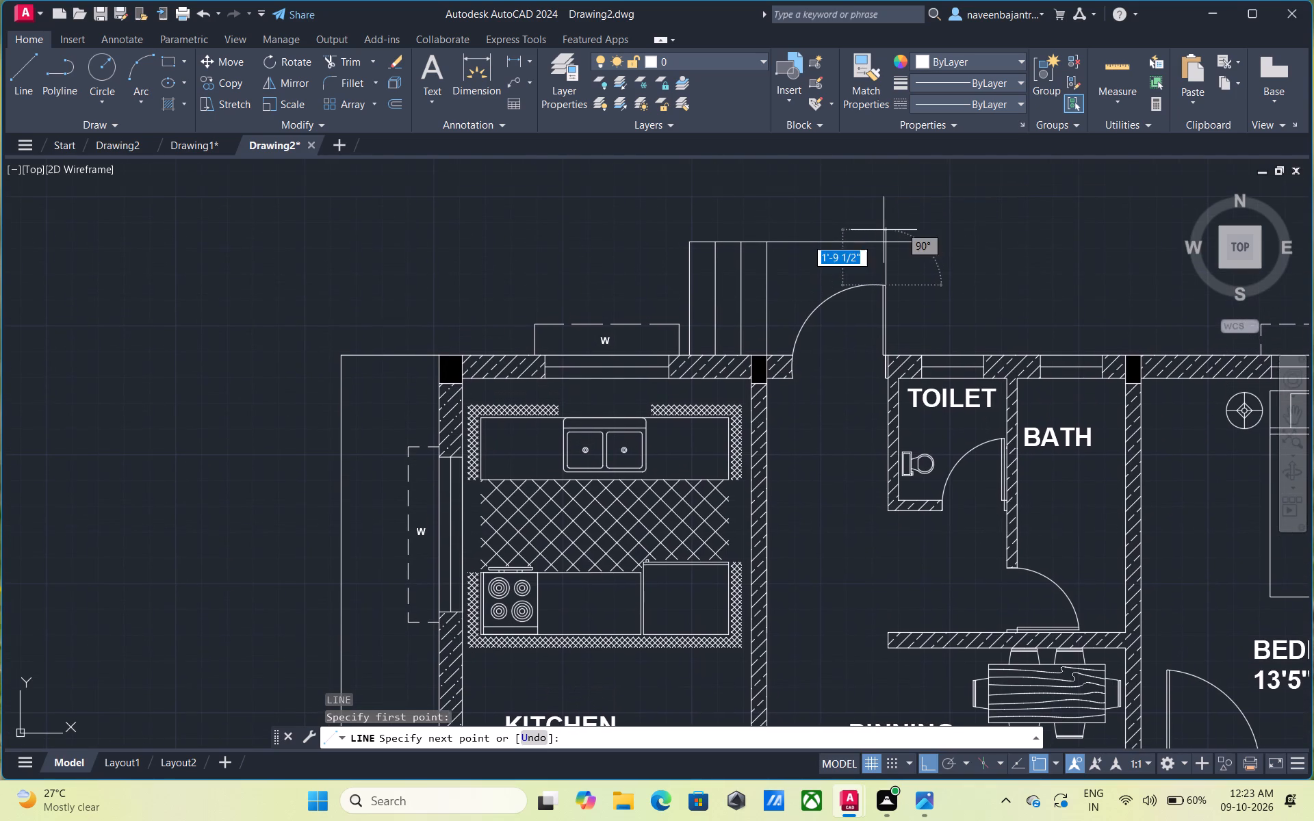
click(884, 221)
key(Escape)
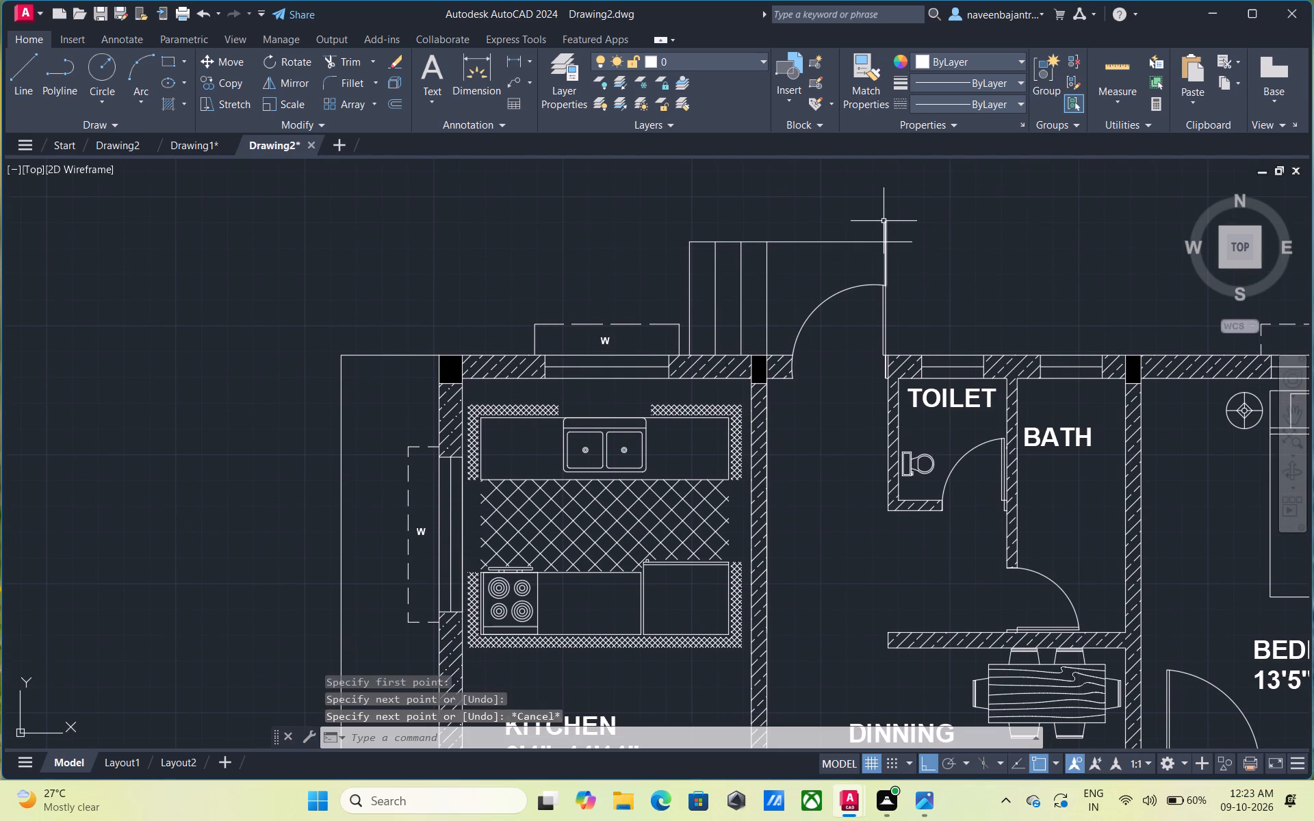
Trim the overhanging ends of both lines at the landing's northeast corner.
text(TR)
key(space)
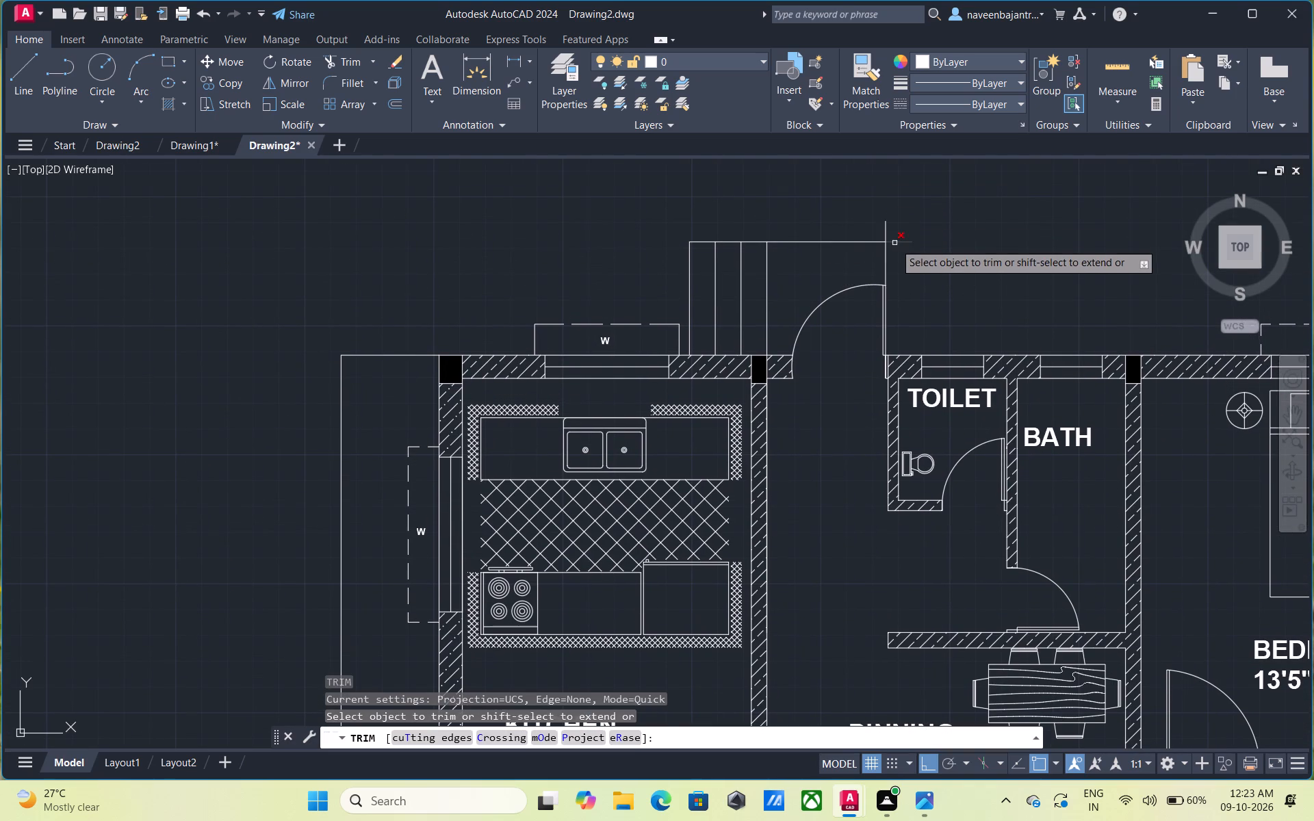
click(894, 243)
click(886, 227)
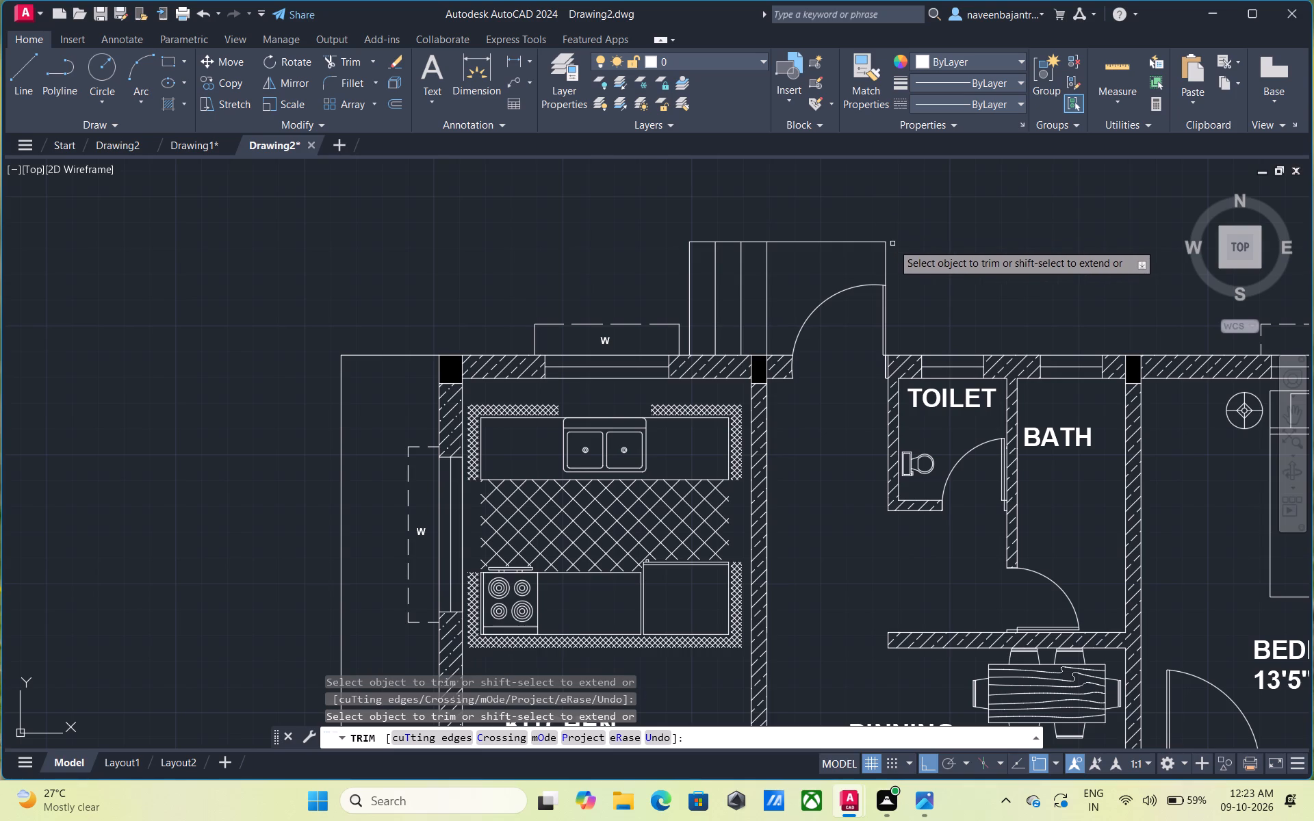
Remove the outer boundary lines west of the house with Trim: the long vertical and its north and south connecting segments.
scroll(927, 278, down, 1)
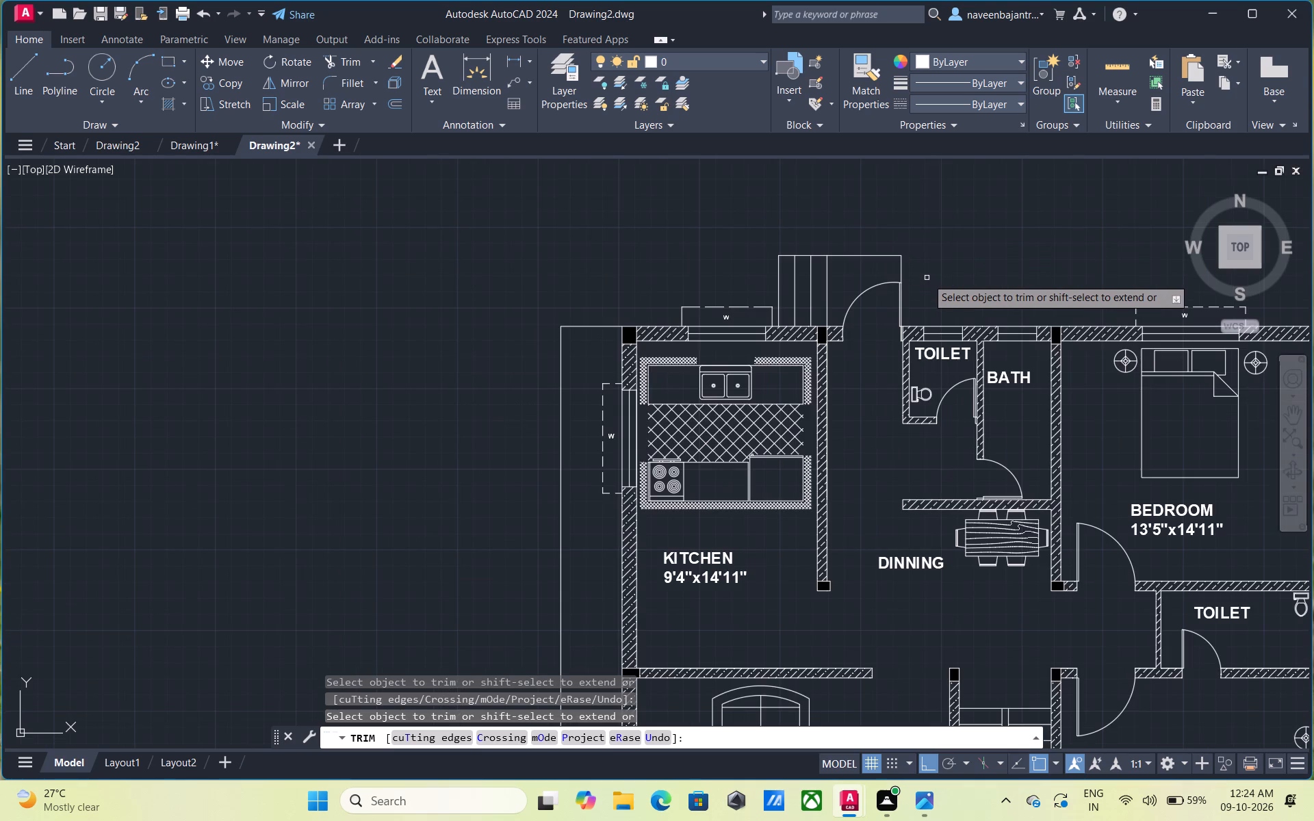
scroll(927, 278, down, 1)
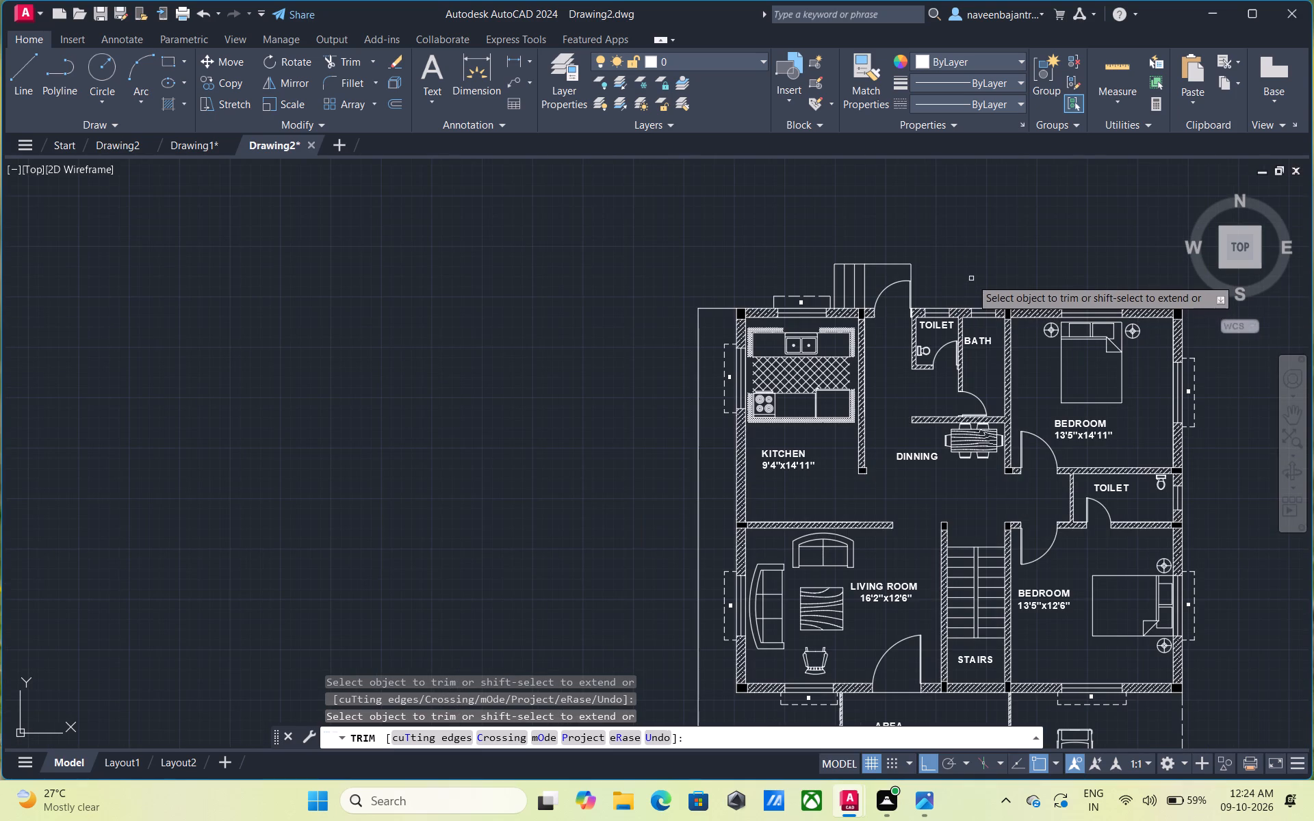
middle_drag(971, 278, 807, 235)
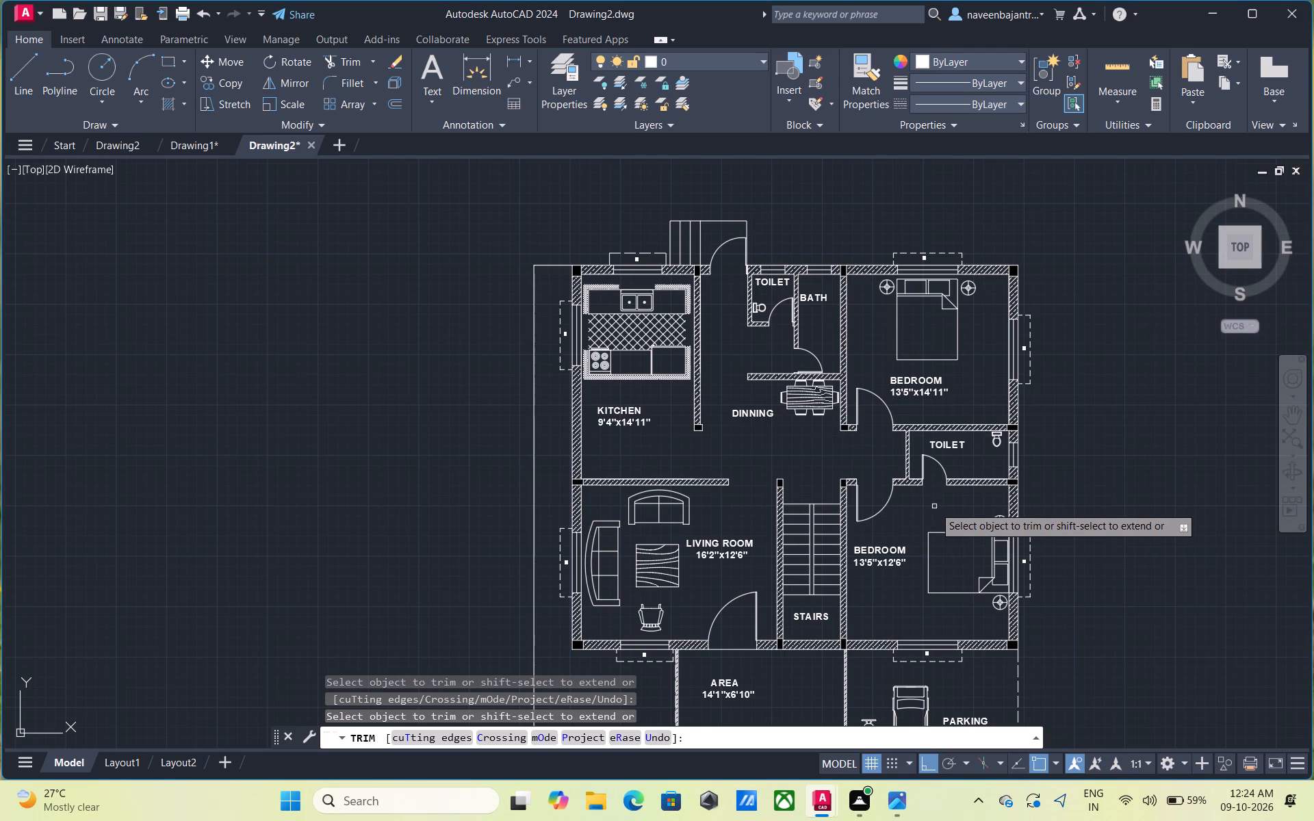
scroll(934, 506, down, 1)
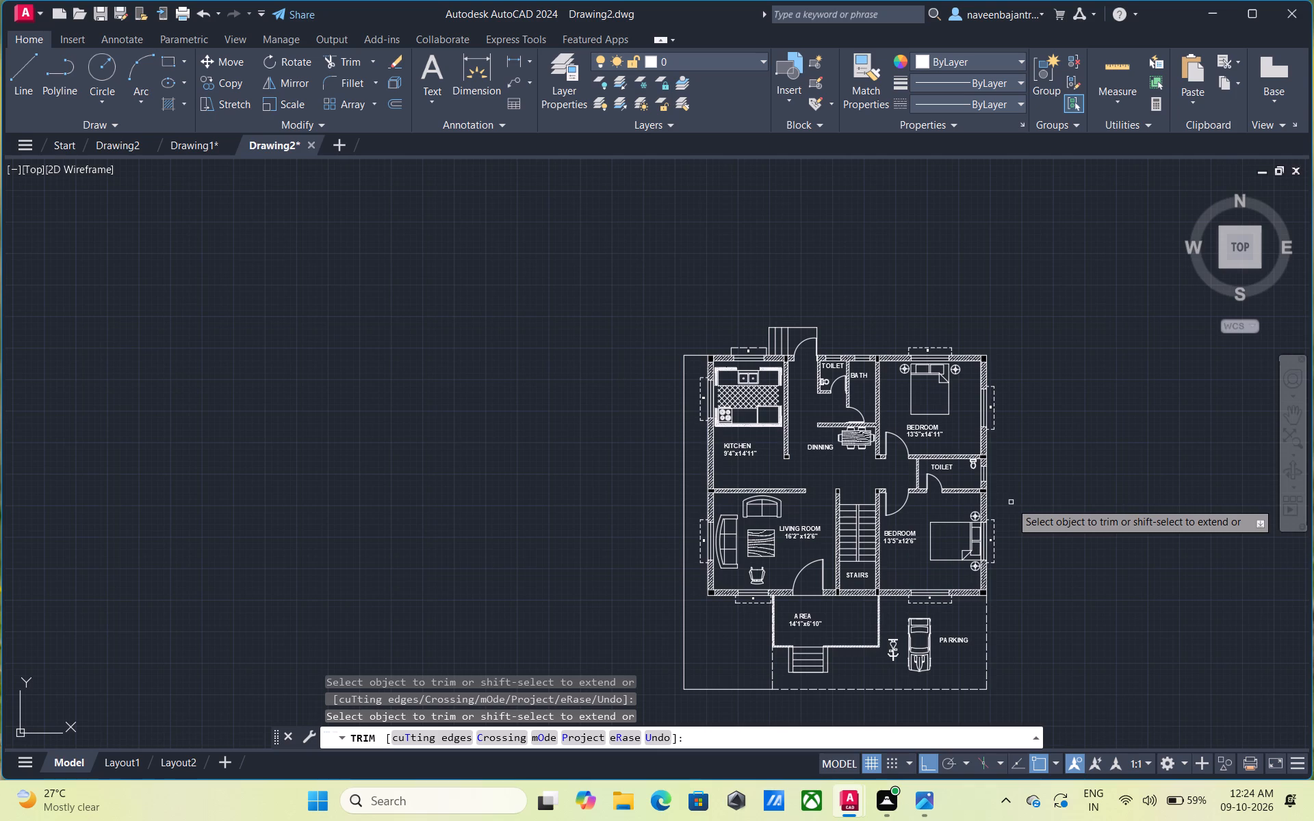
key(Escape)
text(TR)
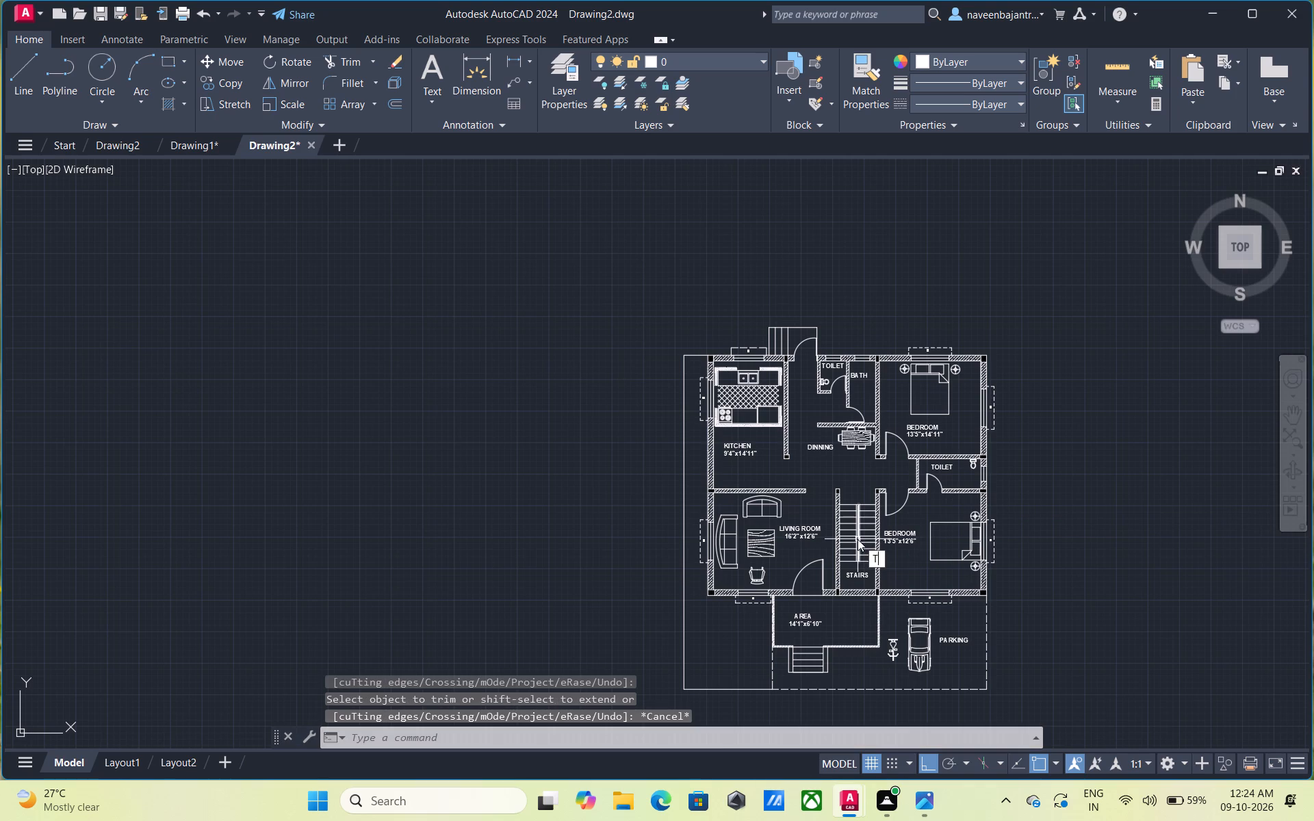
key(space)
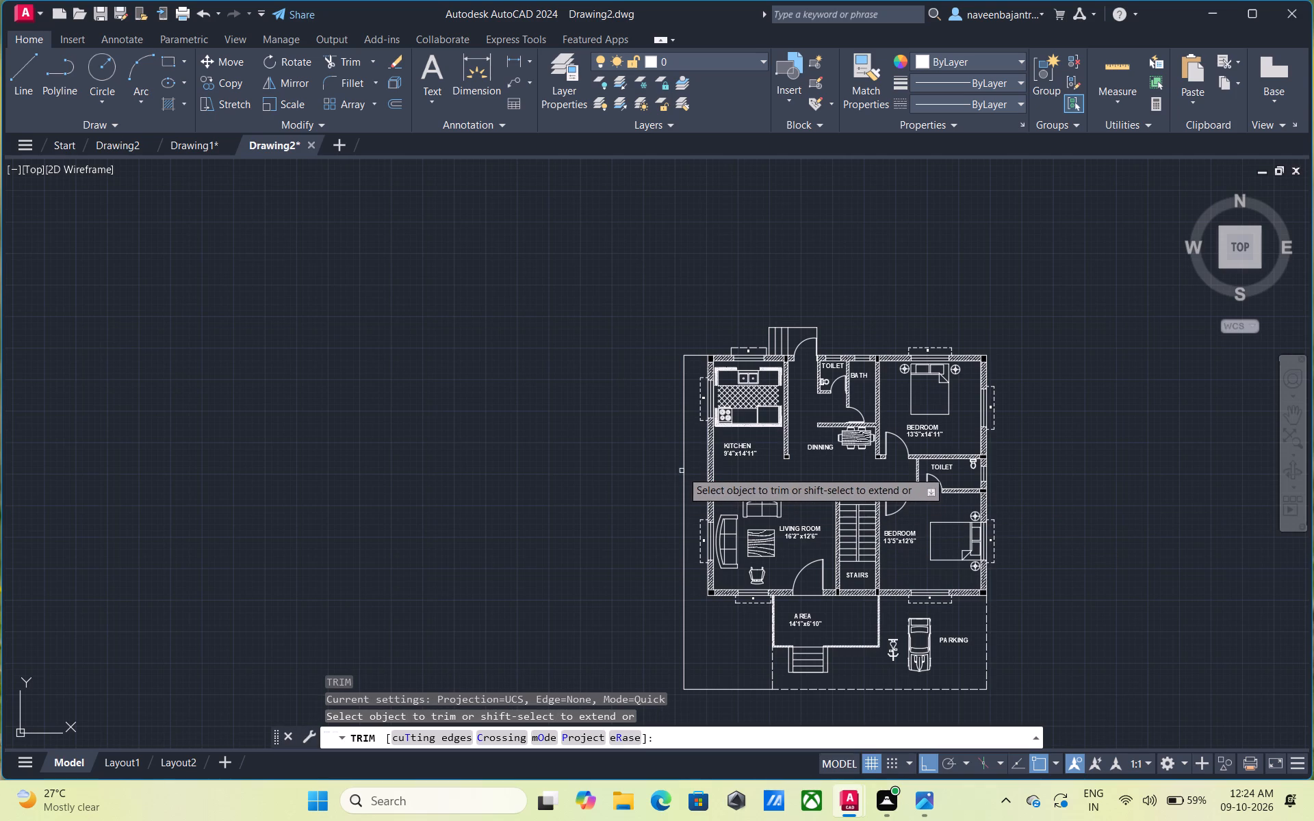
click(684, 471)
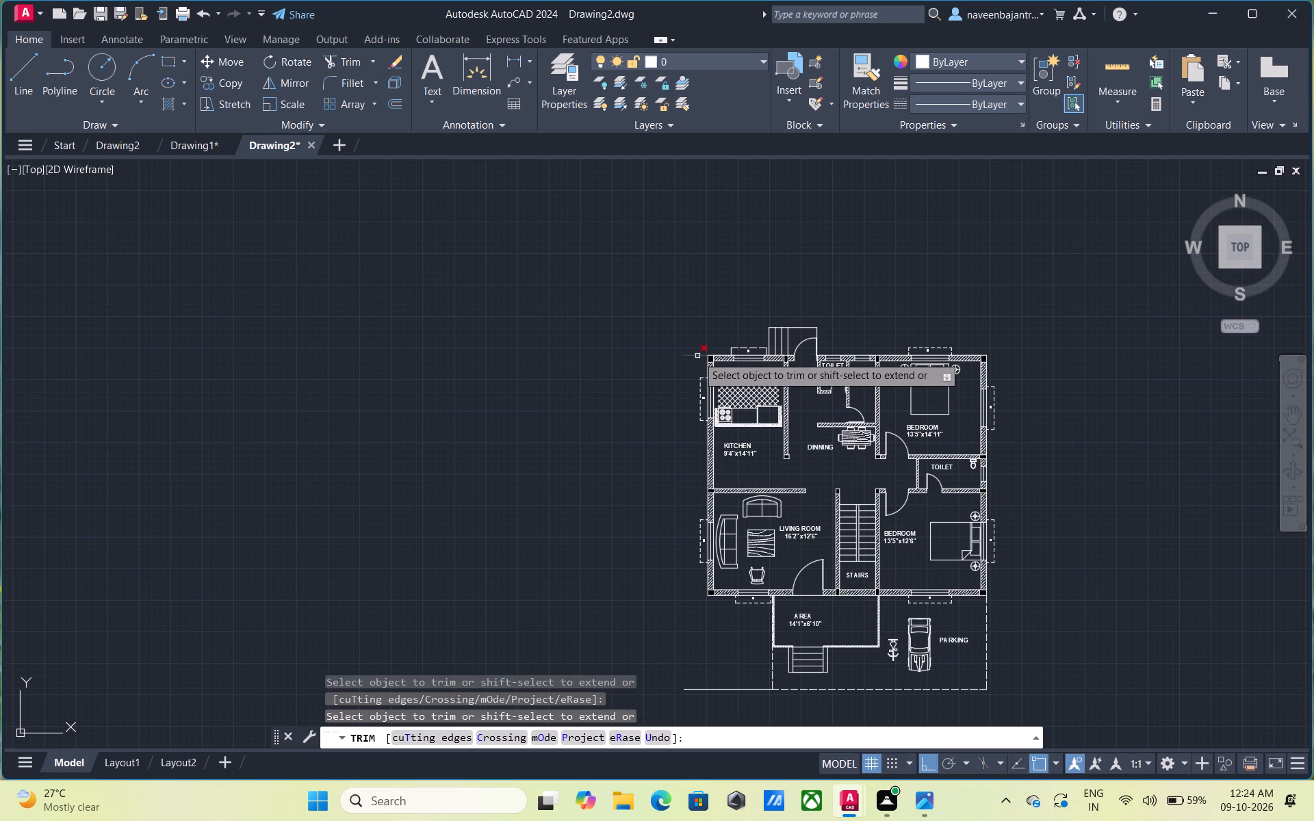
click(697, 356)
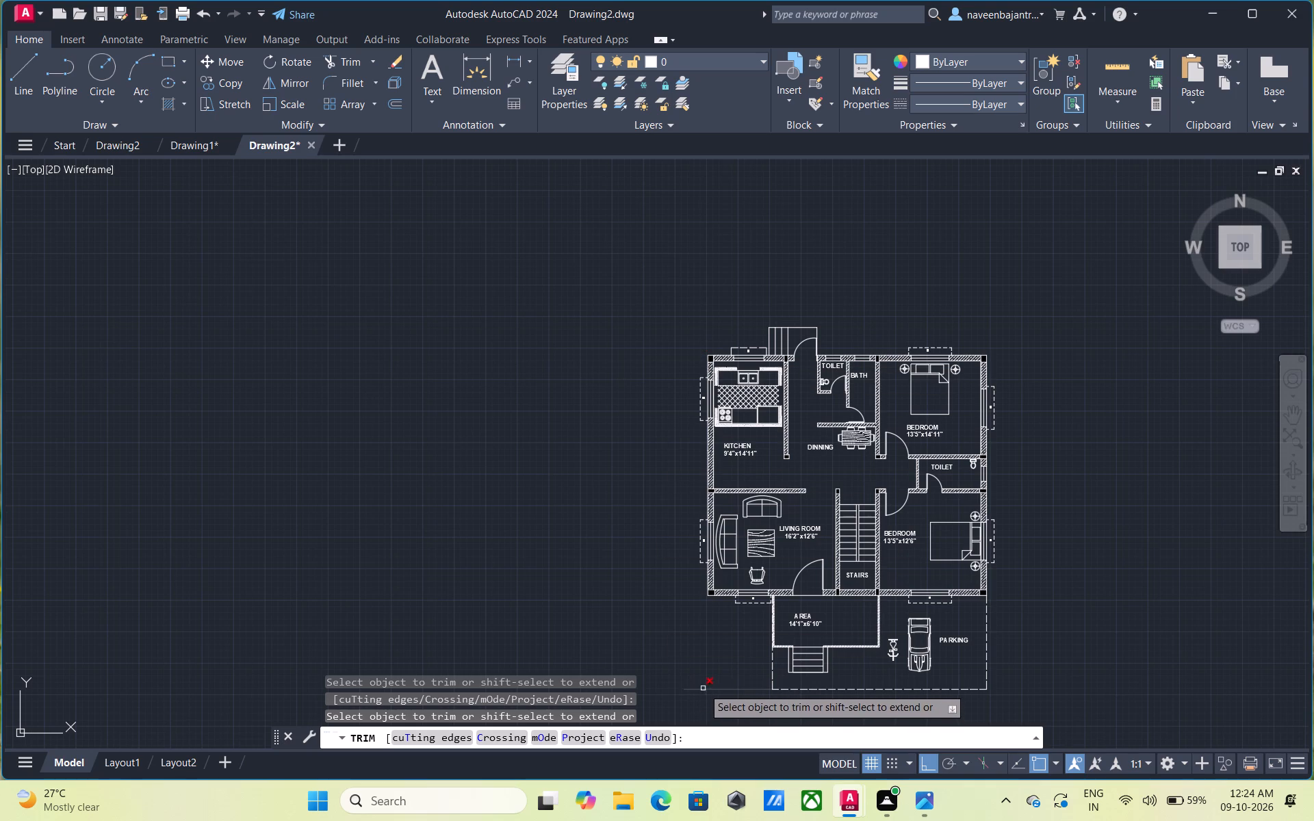
click(704, 691)
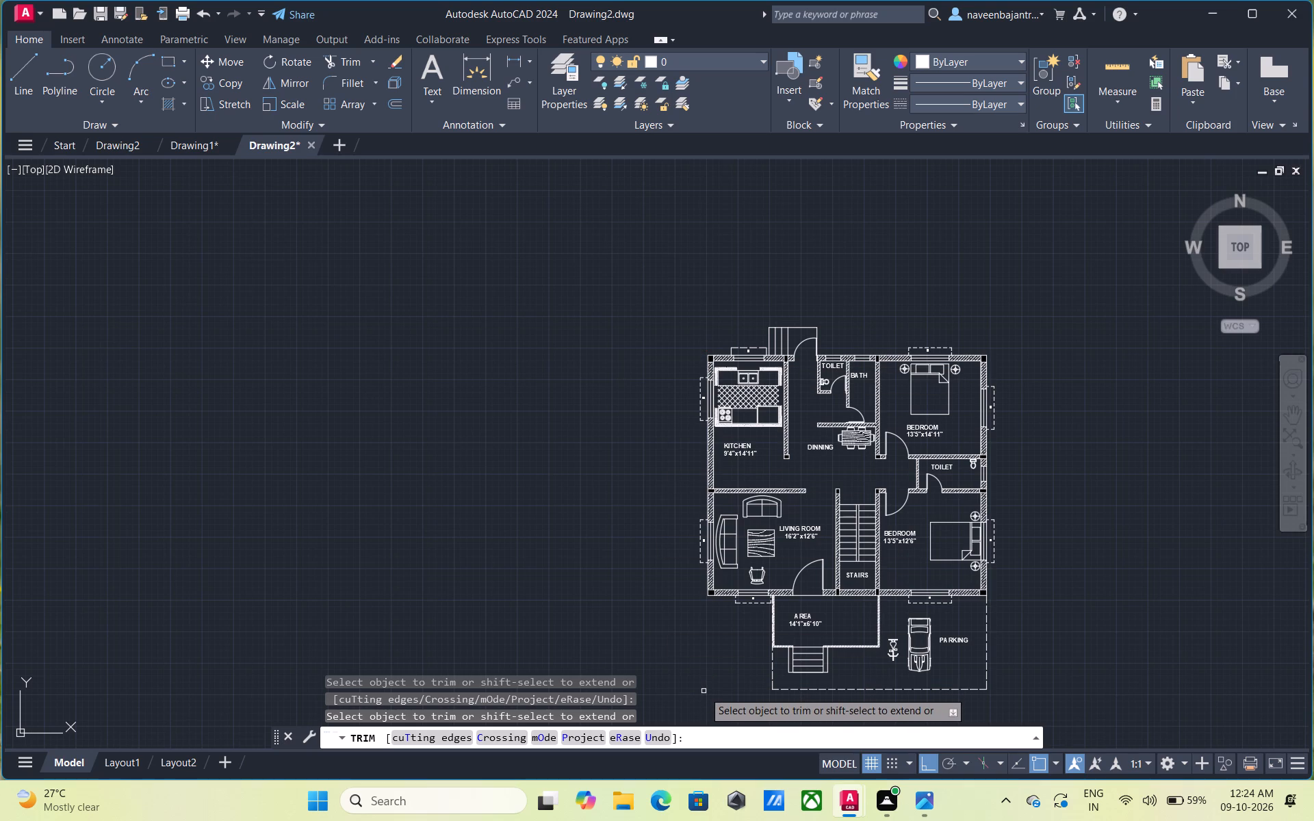
key(Escape)
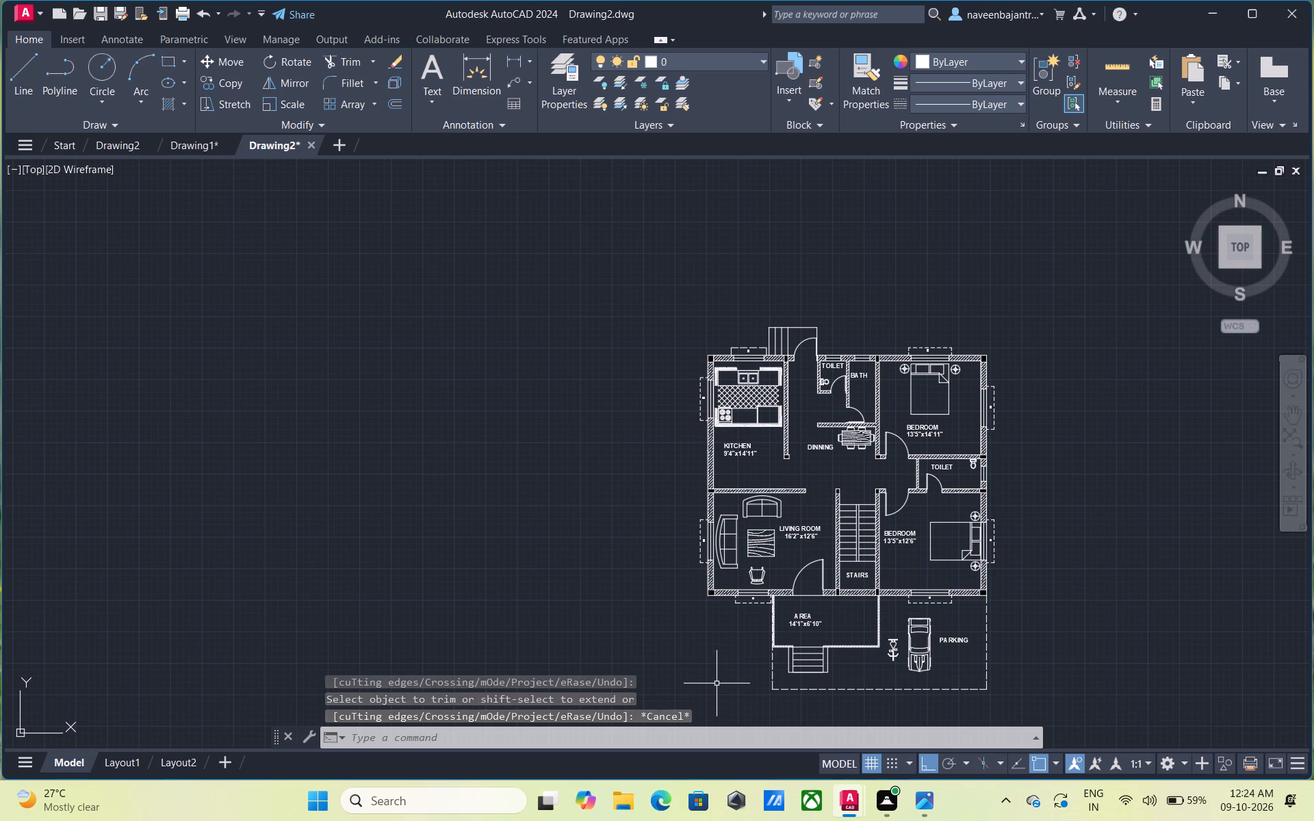
Draw a line south from the house's southwest outer corner to just beyond the level of the dashed parking outline's south edge.
middle_drag(717, 683, 749, 599)
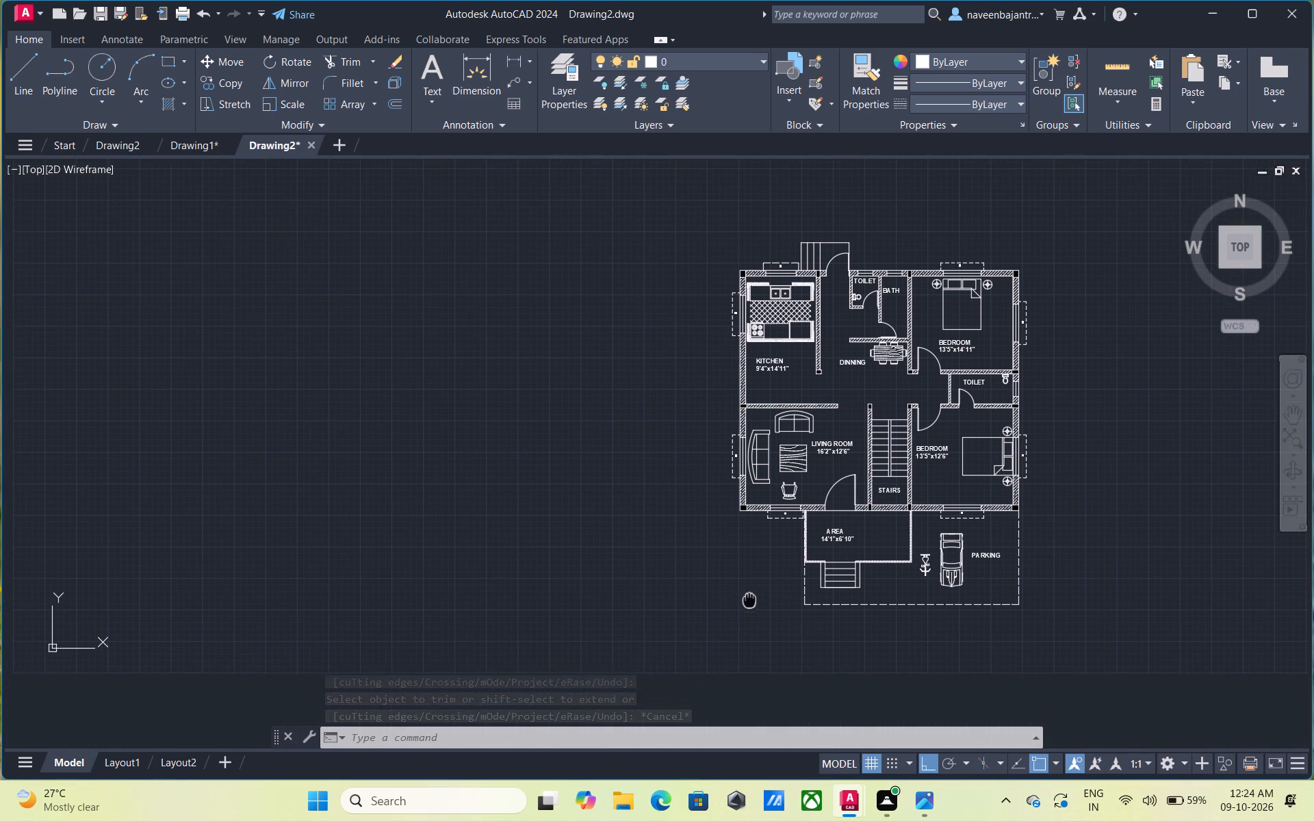
middle_drag(749, 599, 749, 598)
key(Escape)
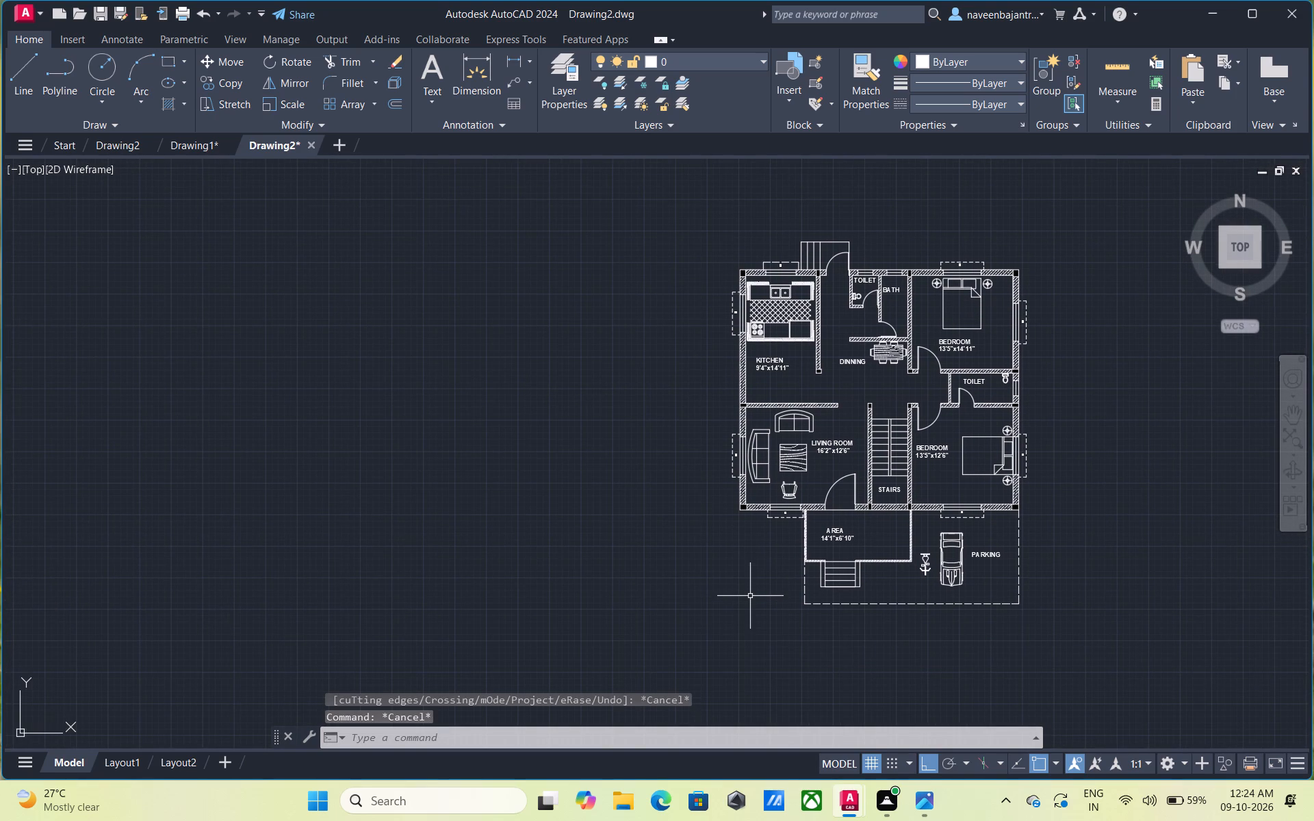
text(L)
key(space)
scroll(750, 596, up, 3)
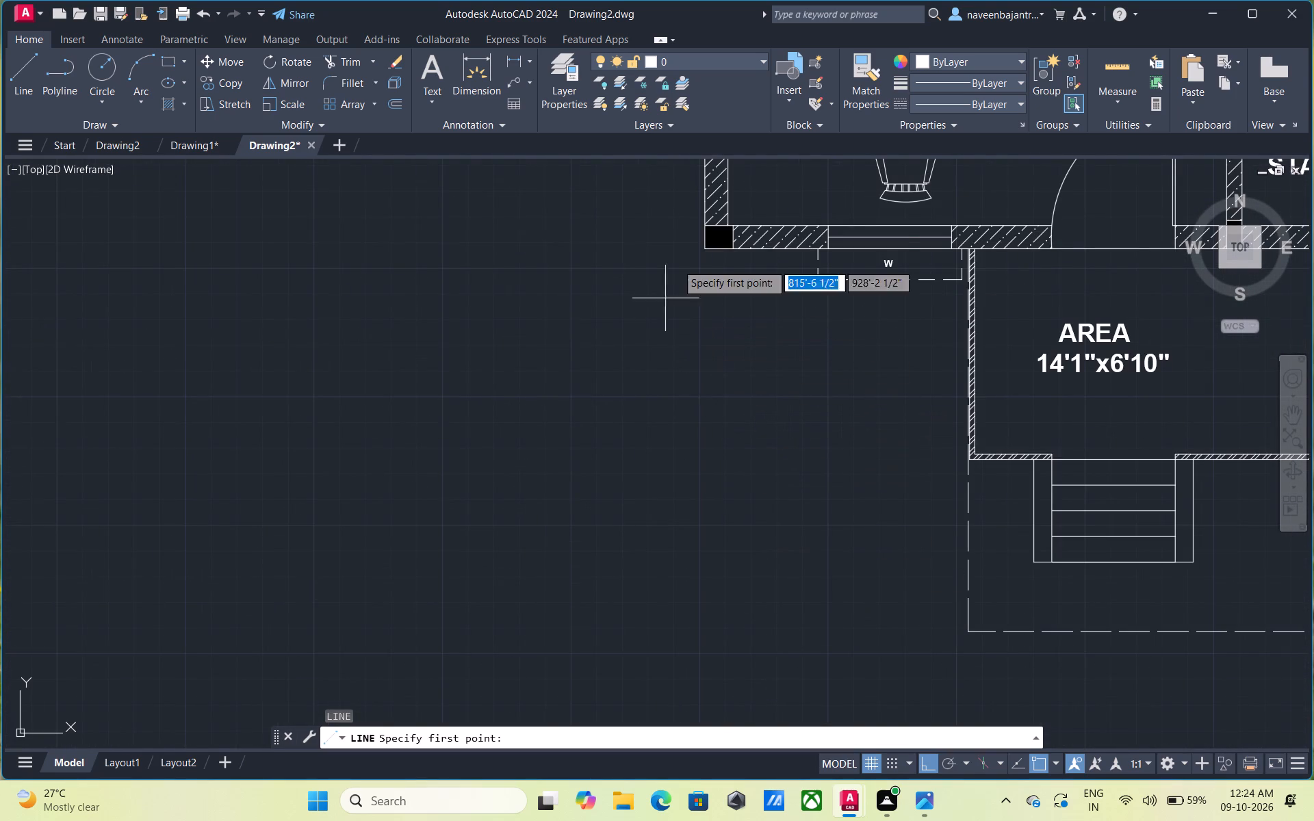
click(702, 250)
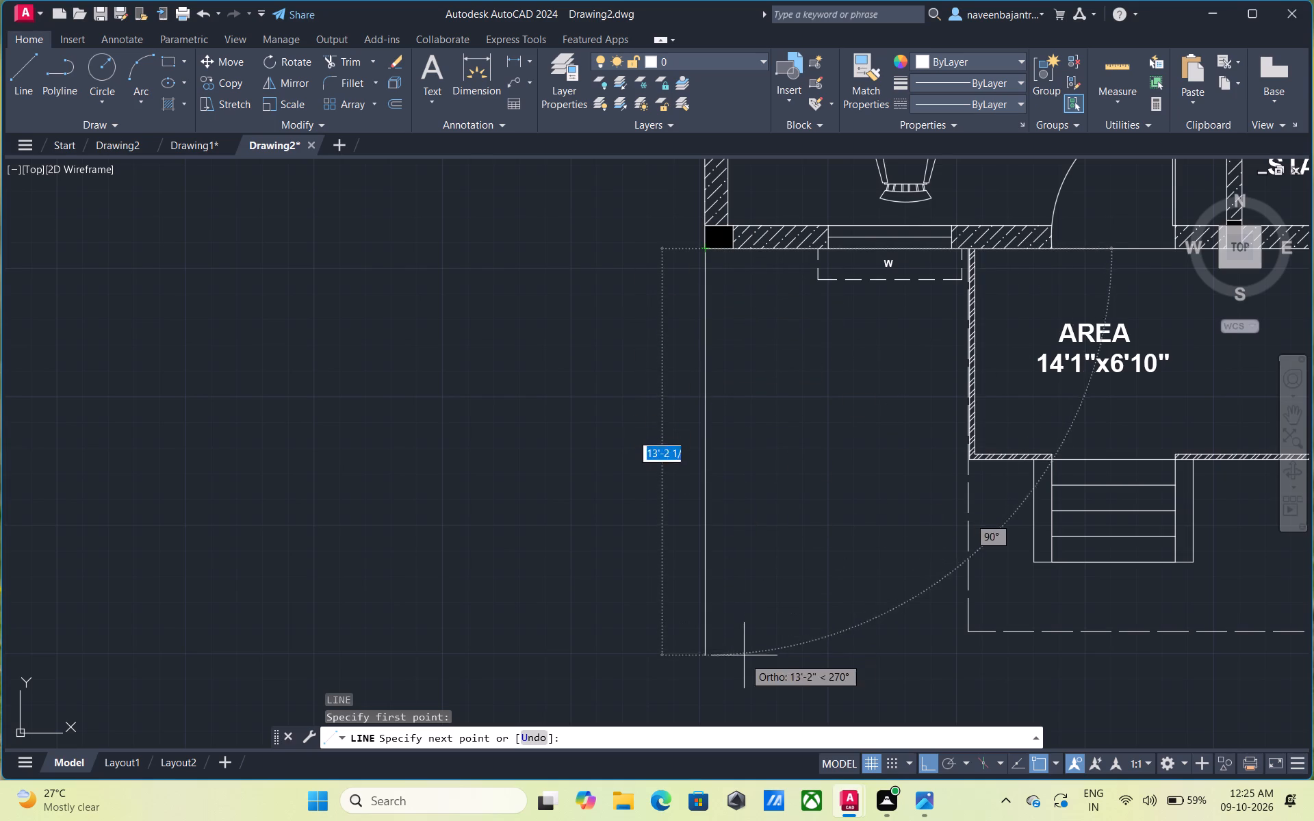
click(743, 674)
key(Escape)
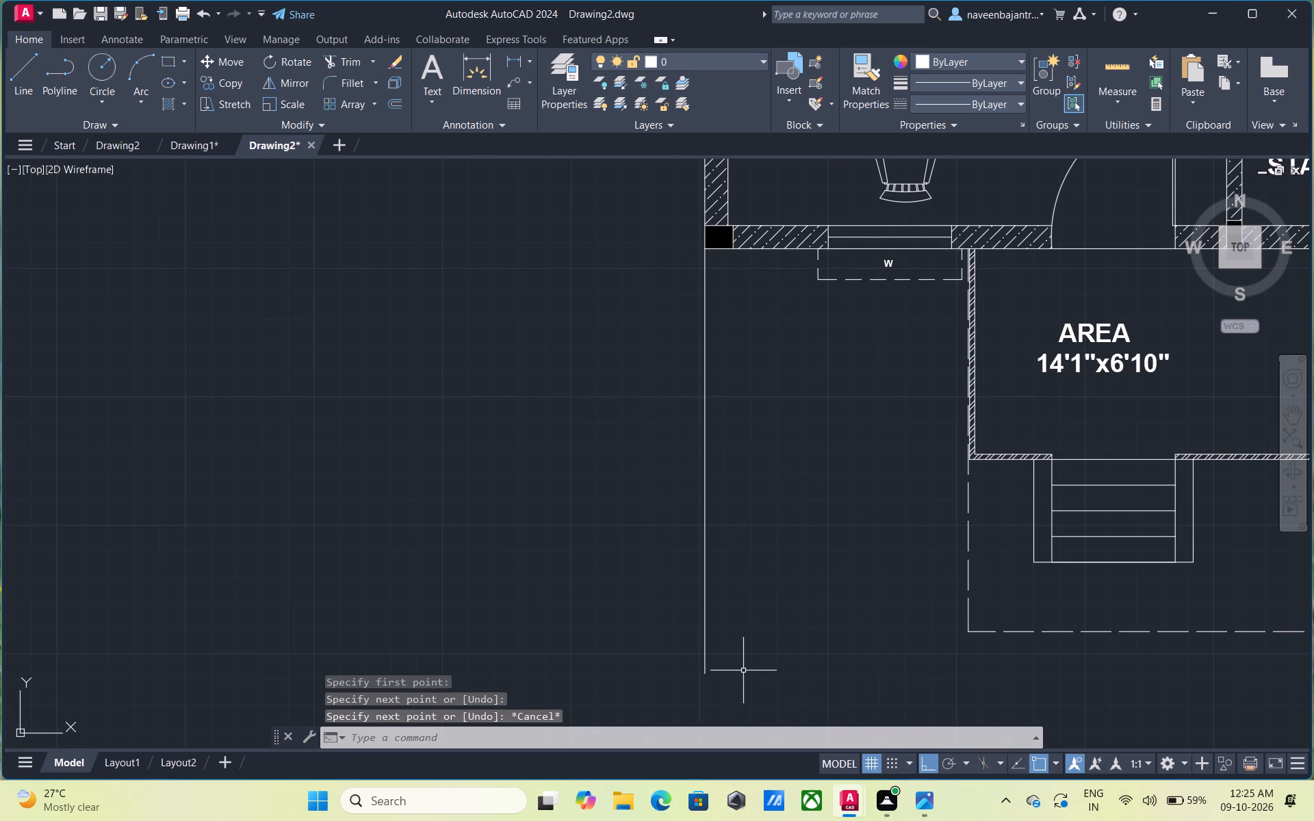
Draw a line about 9'-4" west from the dashed outline's southwest corner, crossing the new vertical line.
key(l)
key(space)
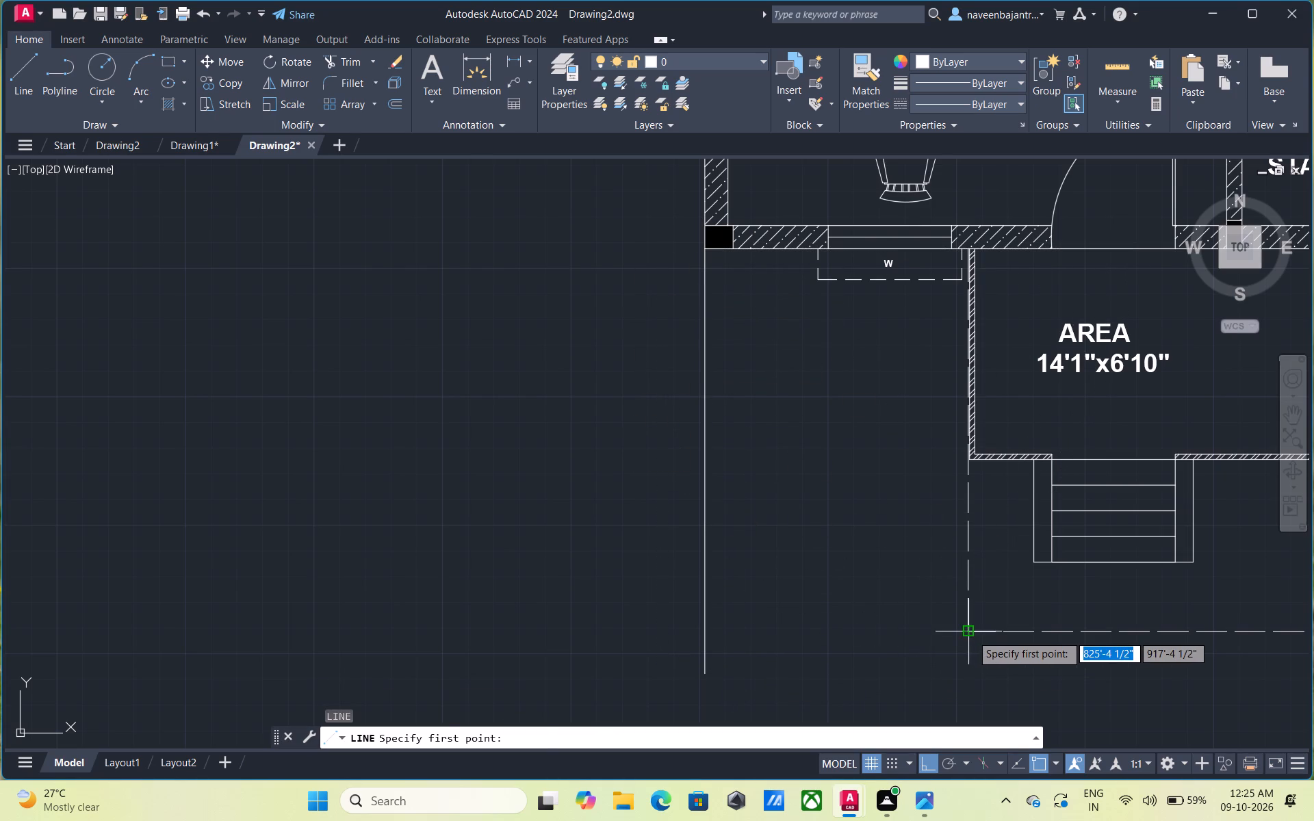
click(971, 634)
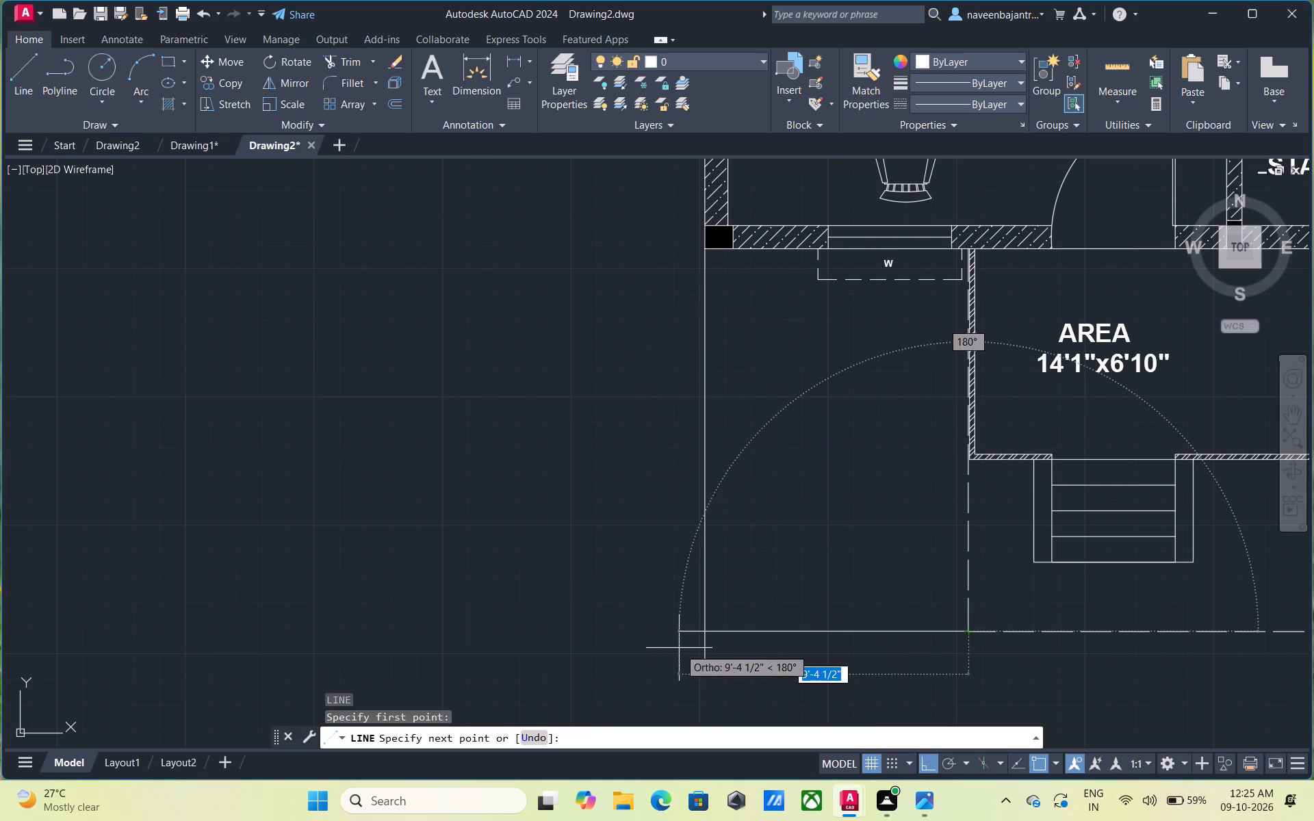
click(679, 648)
key(Escape)
Trim the overhanging ends of both new lines where they cross at the plot's southwest corner.
key(t)
key(r)
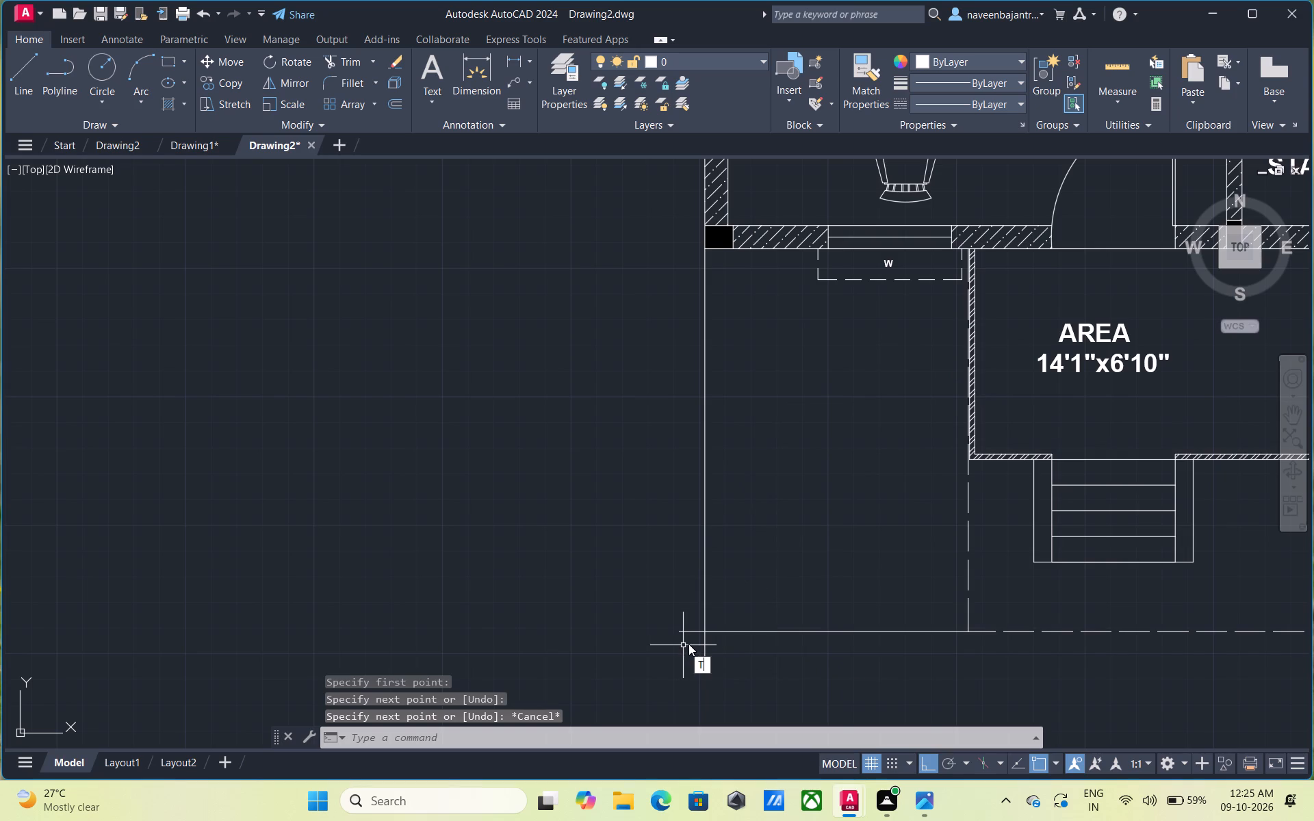
key(space)
click(690, 634)
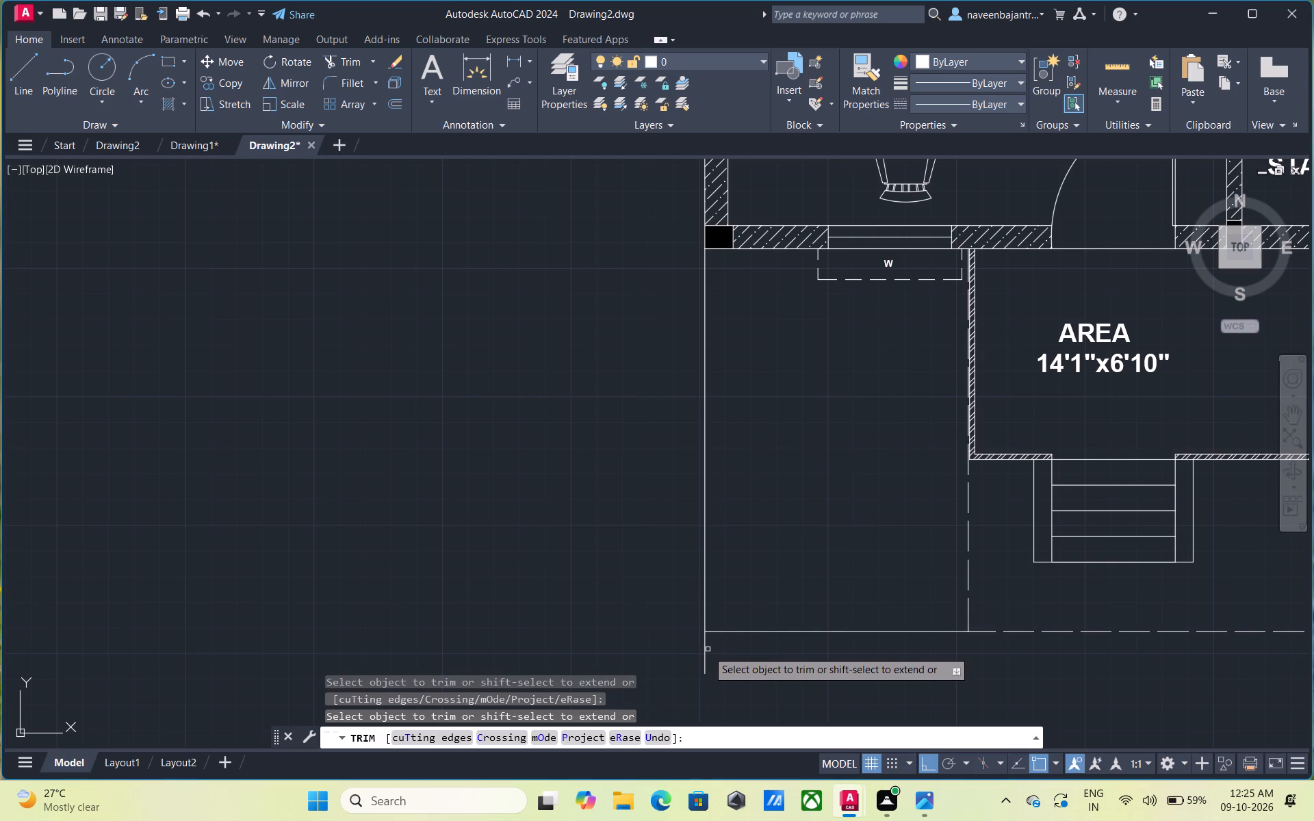
click(707, 651)
scroll(710, 645, down, 3)
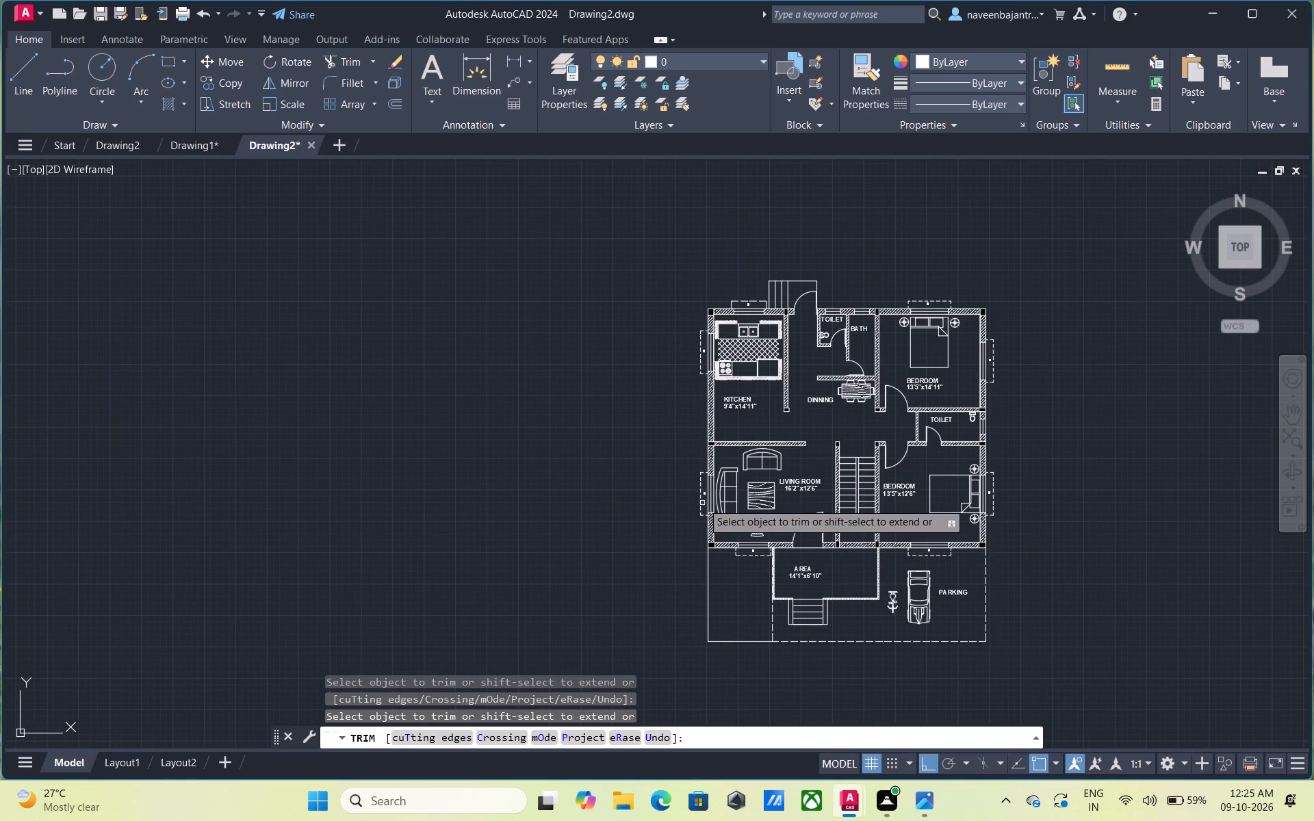
key(Escape)
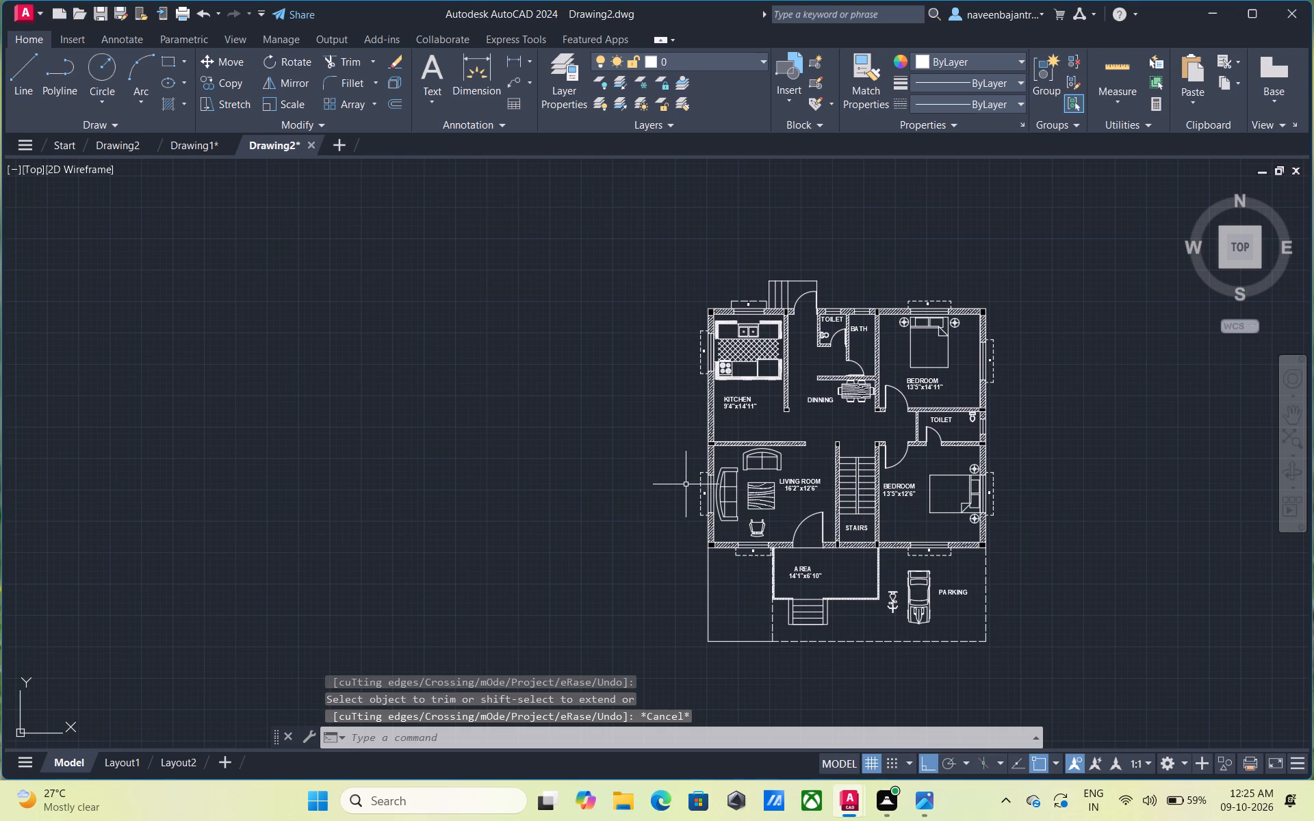
Dimension the full west side from the house's northwest corner to the plot's southwest corner, placing the dimension line outside the west windows.
click(478, 78)
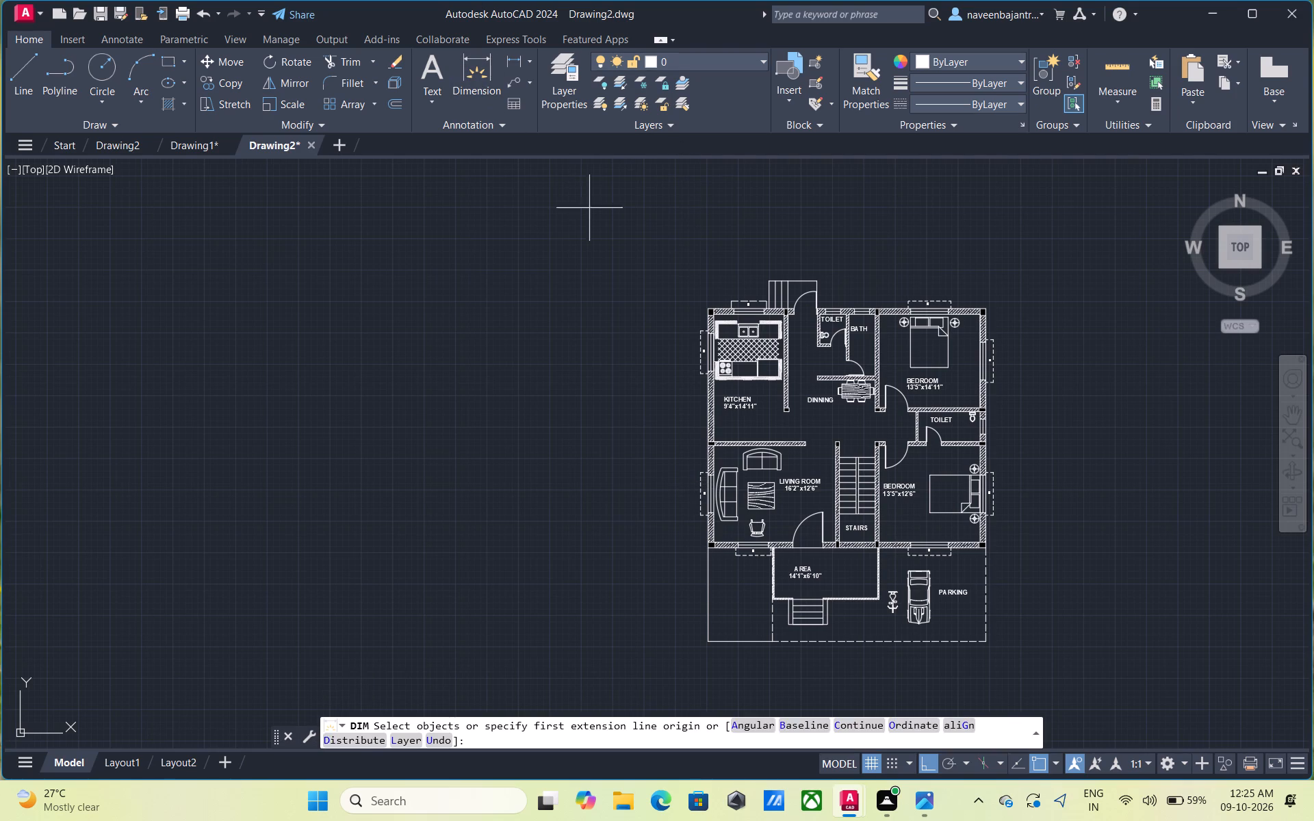
scroll(711, 311, up, 3)
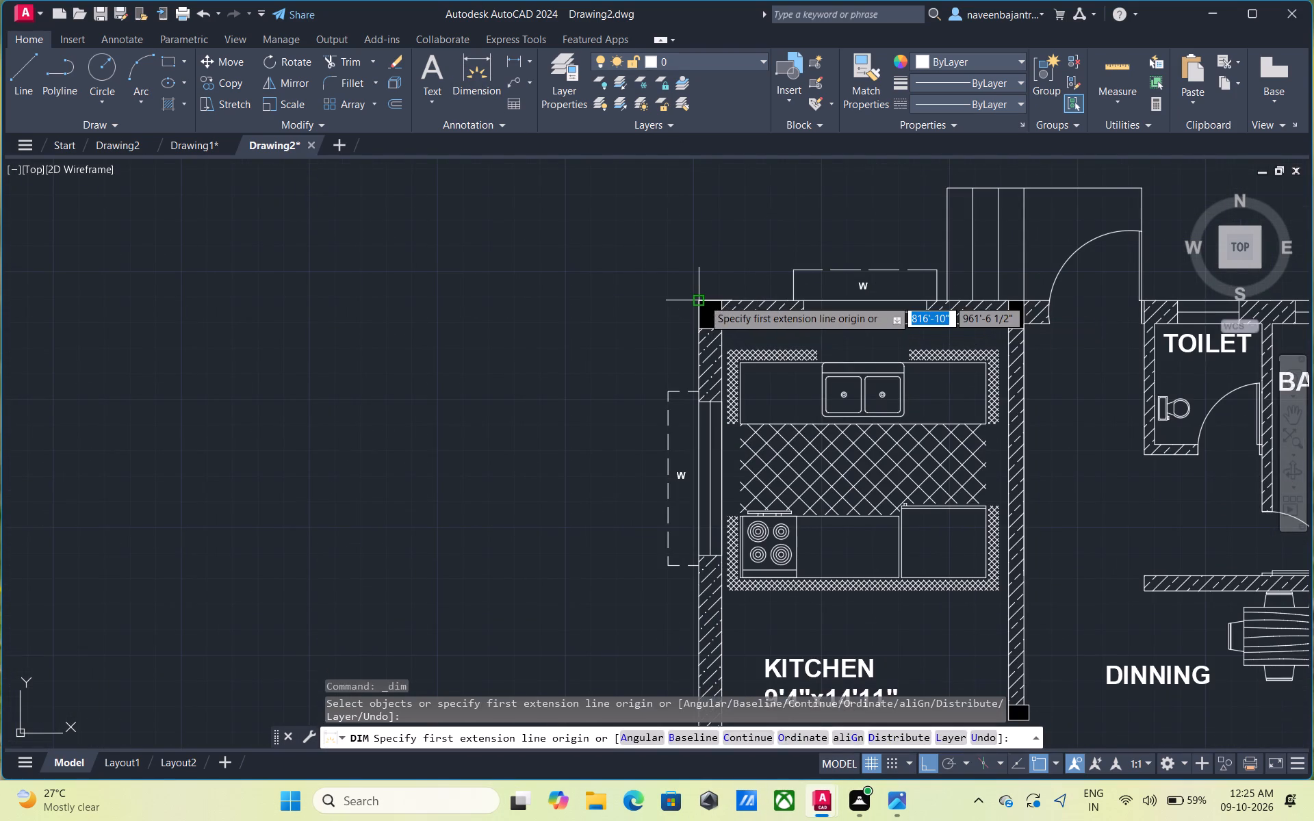
click(703, 299)
scroll(703, 307, down, 3)
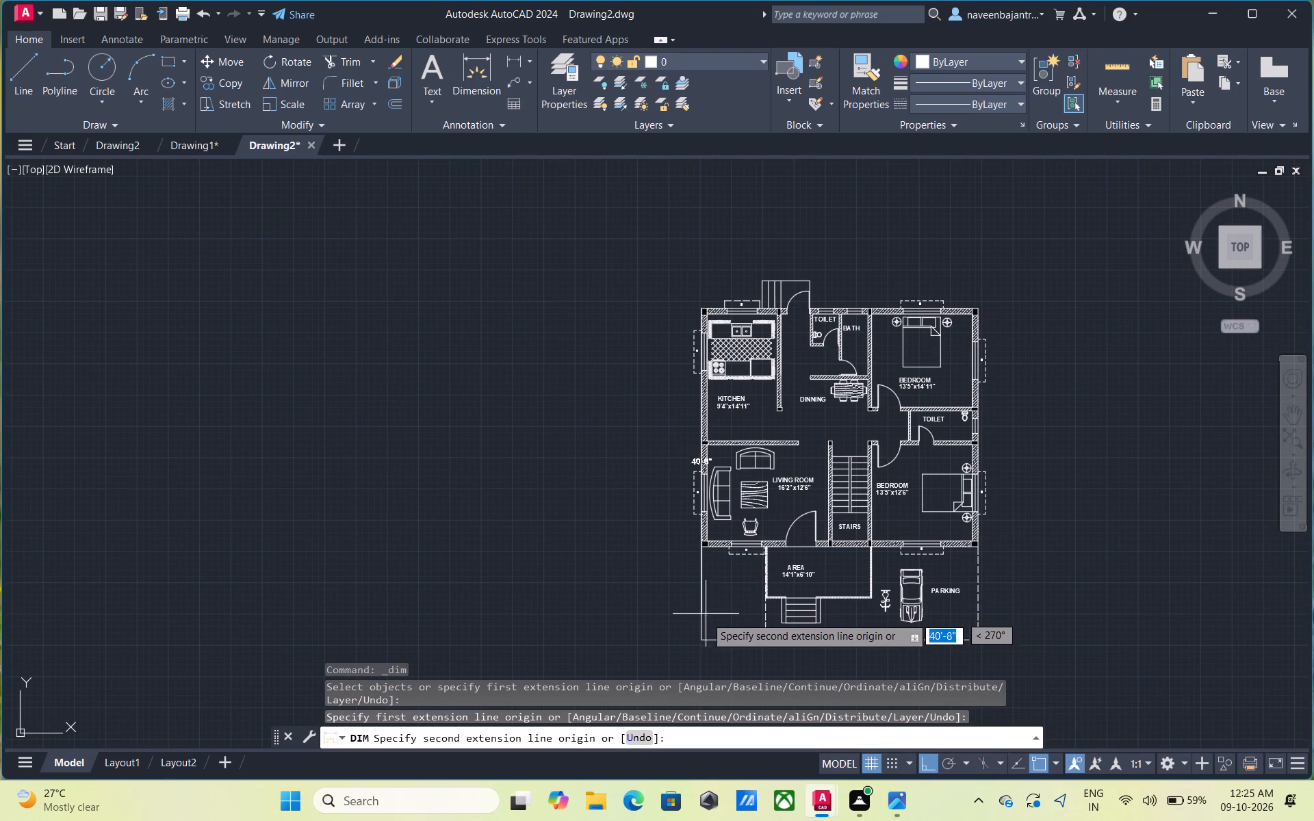
click(704, 638)
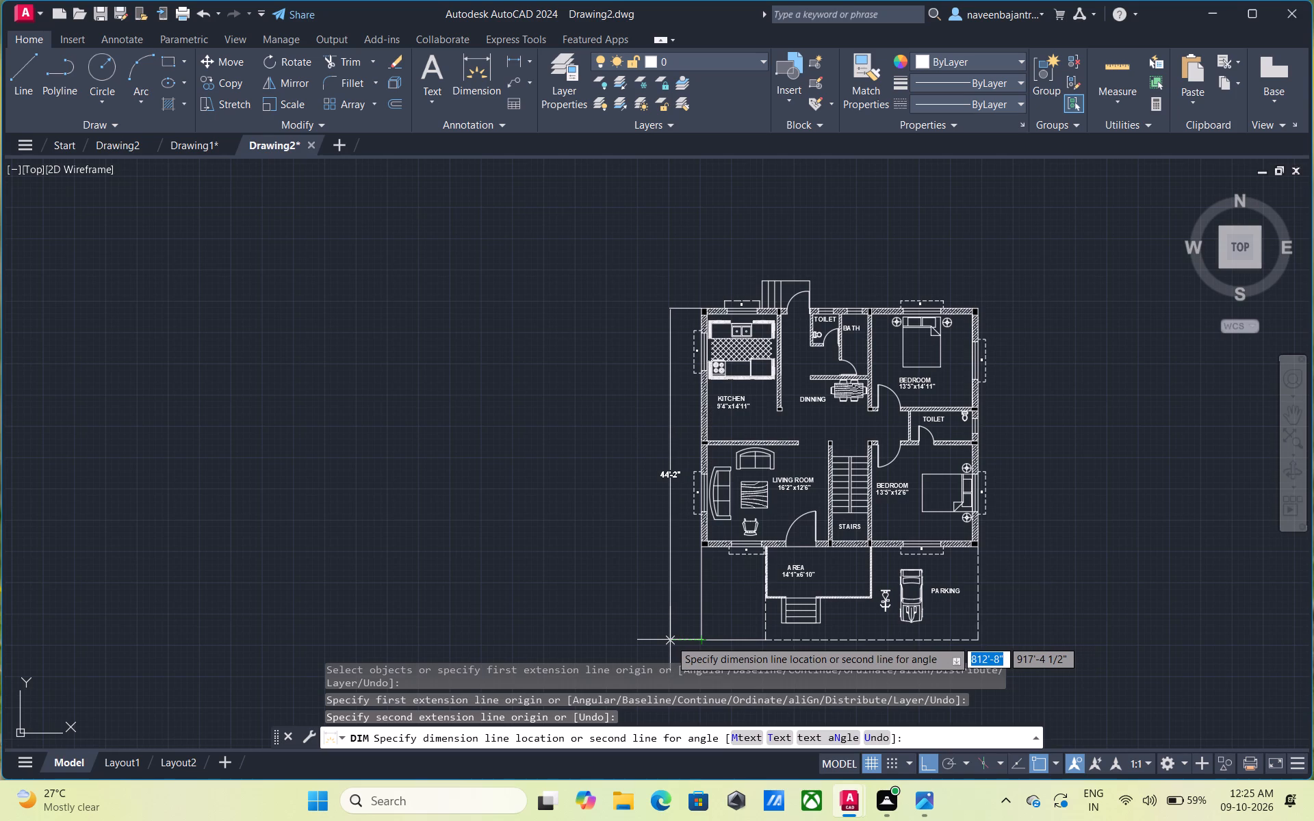
click(670, 640)
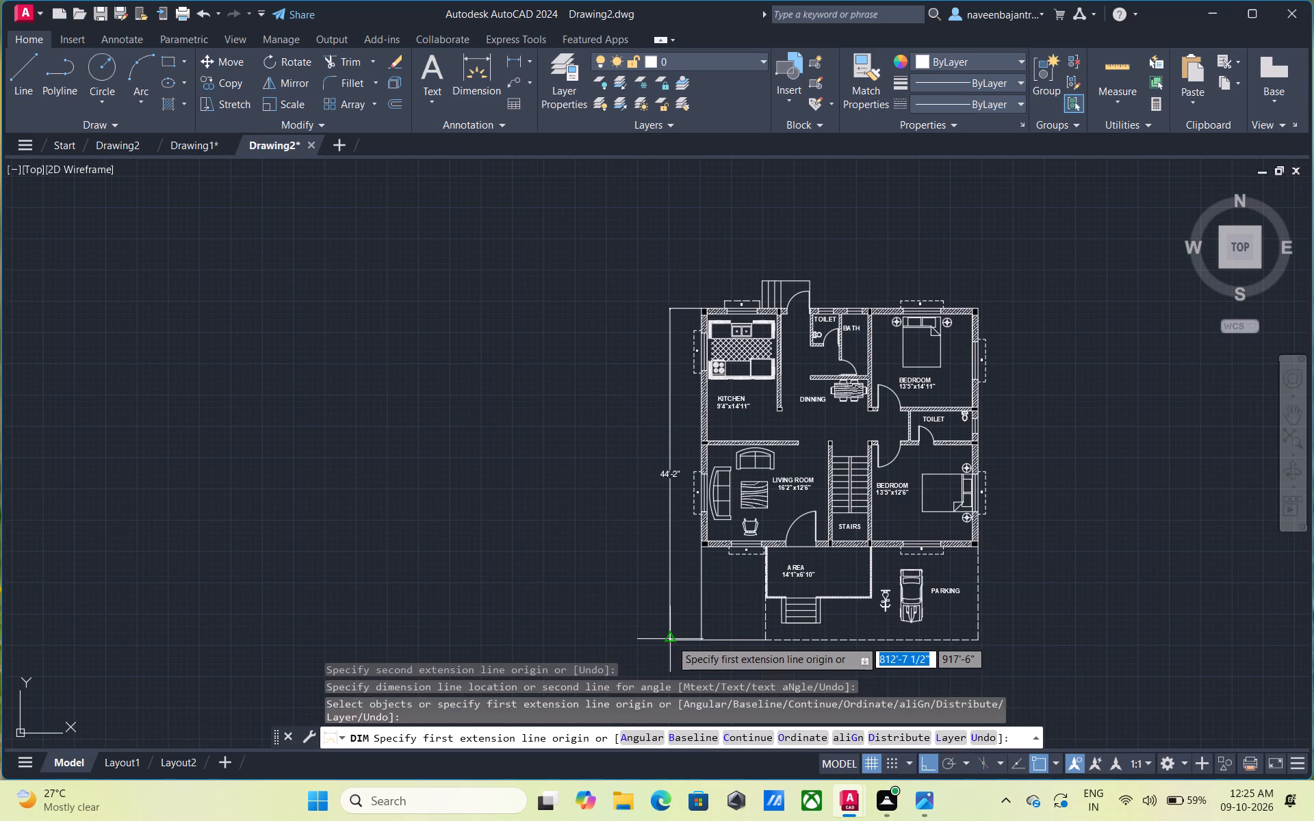
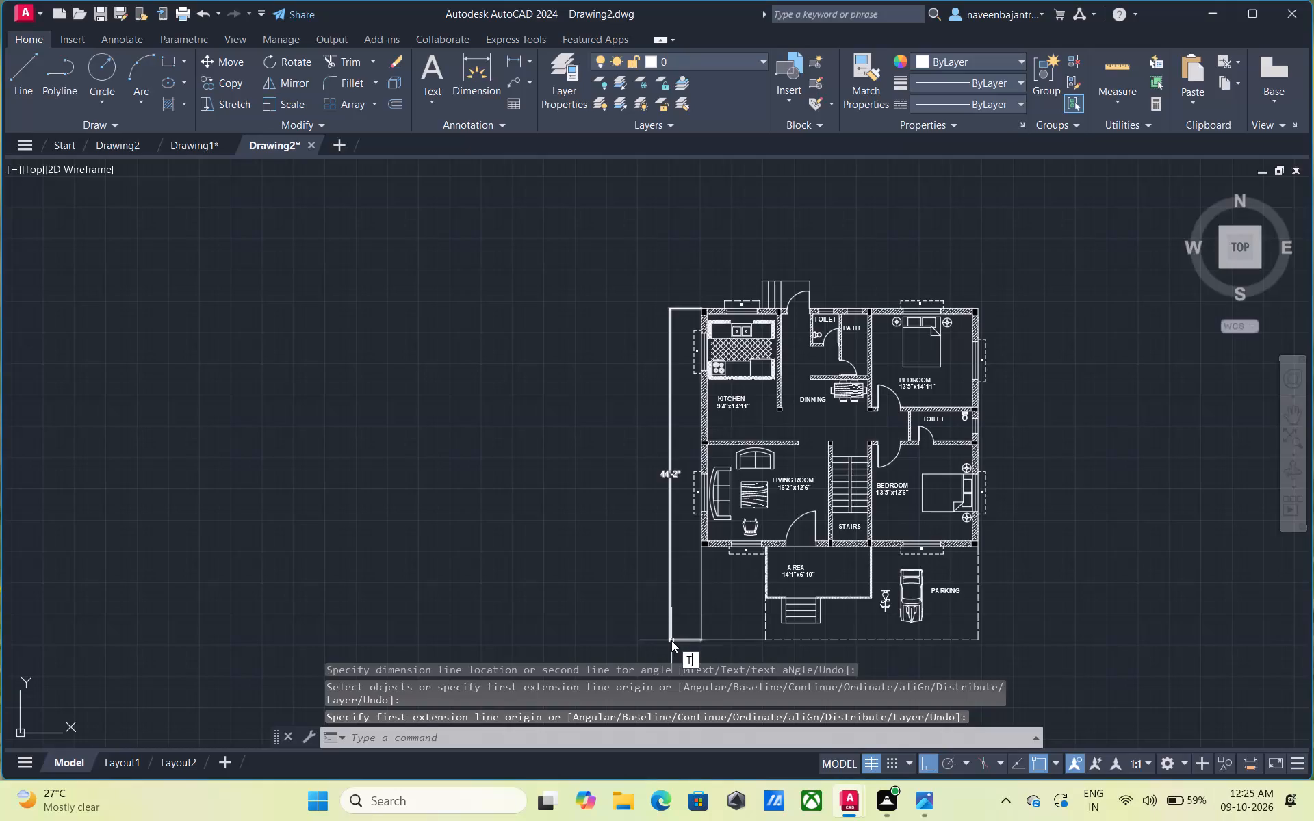
Trim away the vertical line running south from the house's southwest outer corner to the plot's south edge.
click(704, 617)
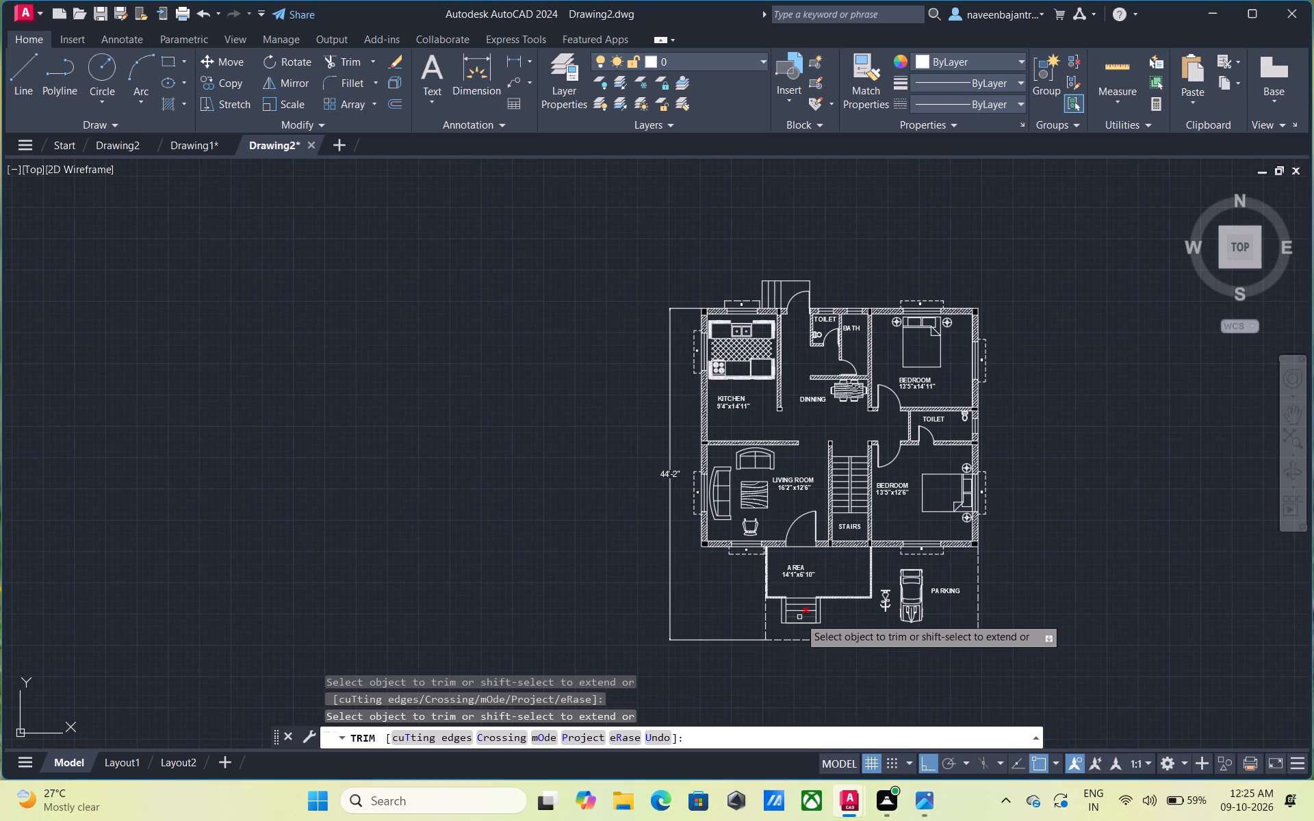
scroll(799, 617, up, 2)
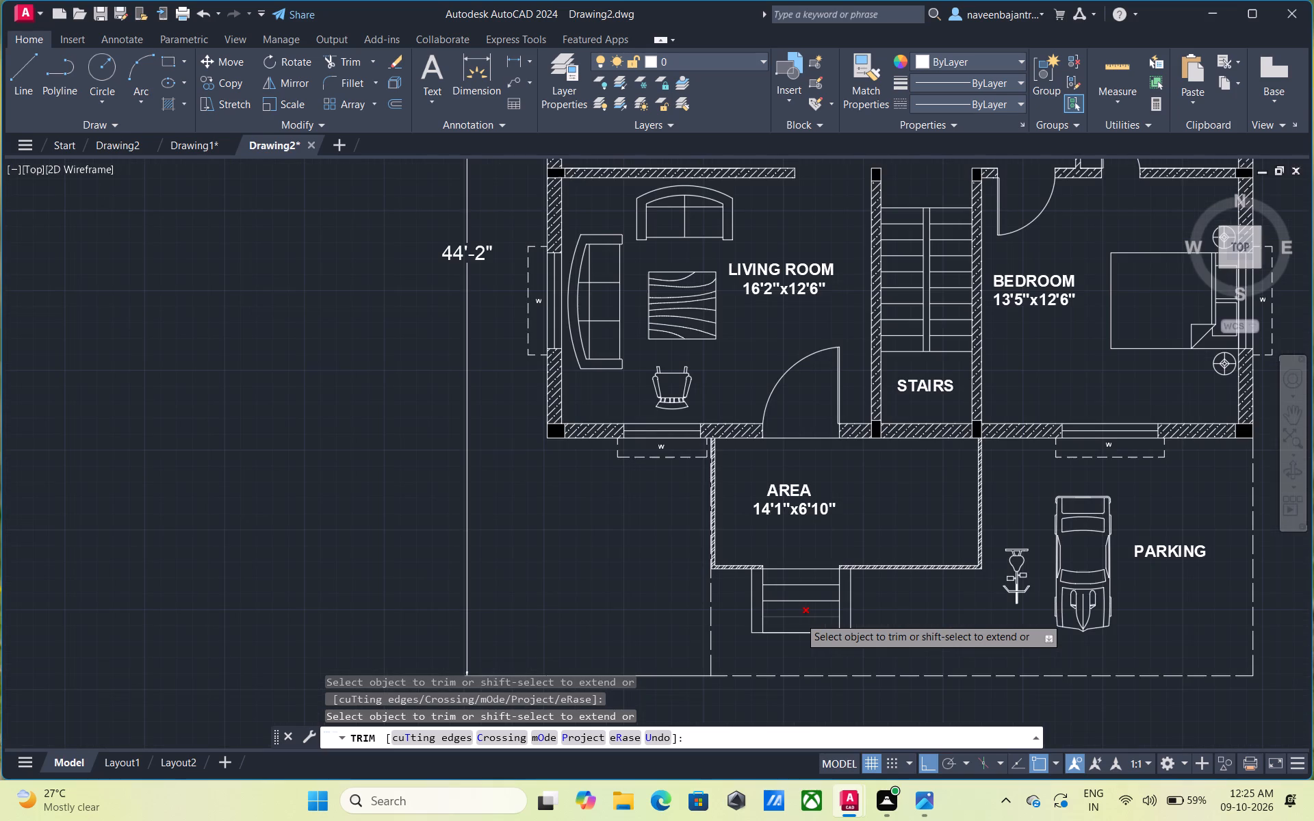
key(Escape)
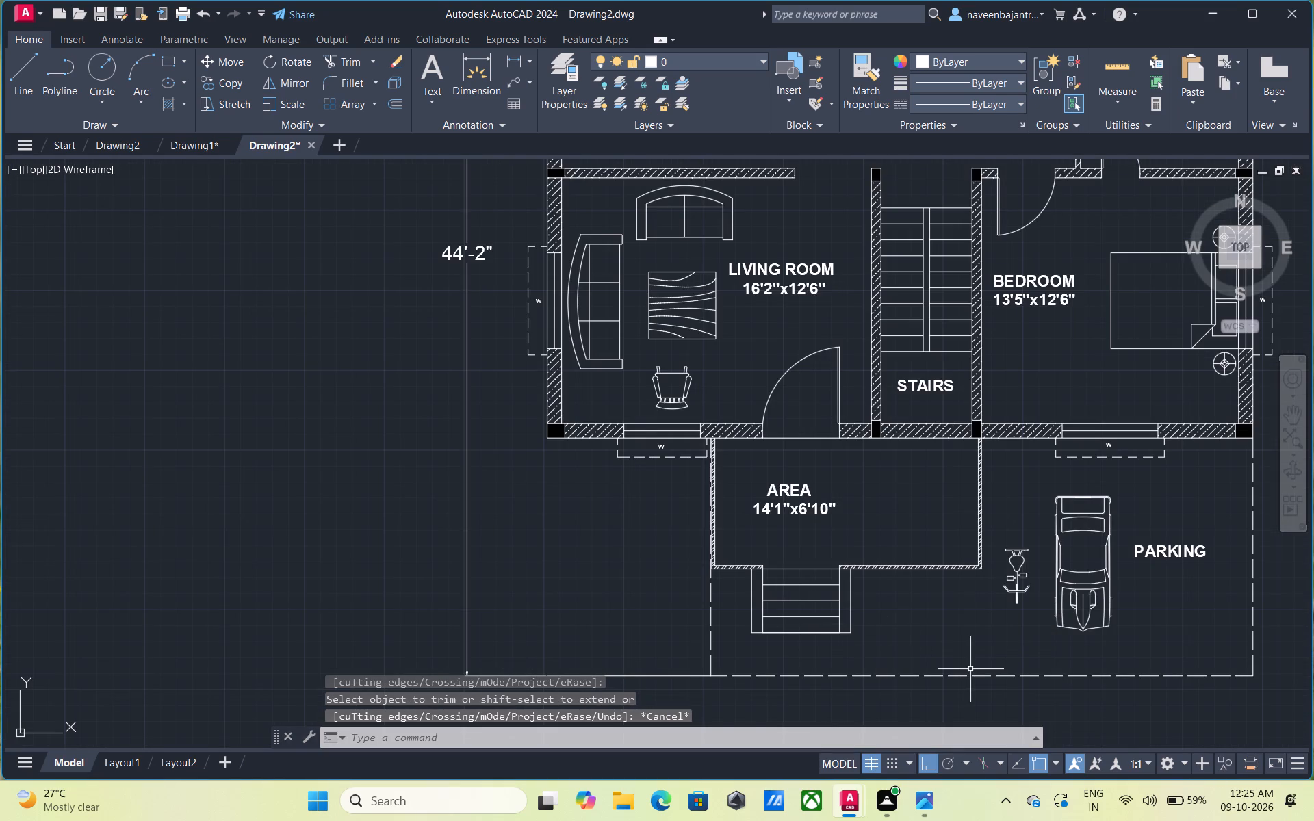
Examine the south side of the plan around the entrance area, stairs and parking.
scroll(970, 669, down, 1)
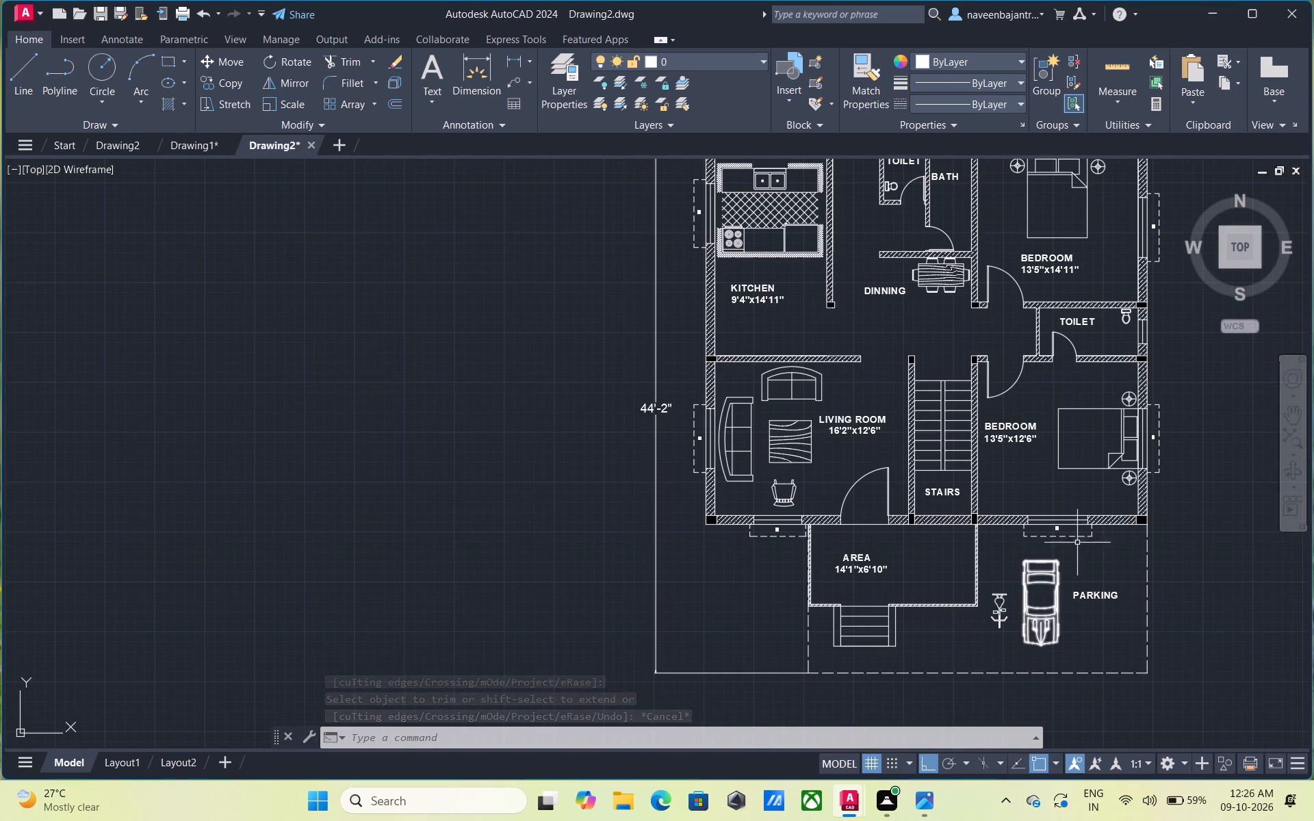
scroll(1077, 534, up, 3)
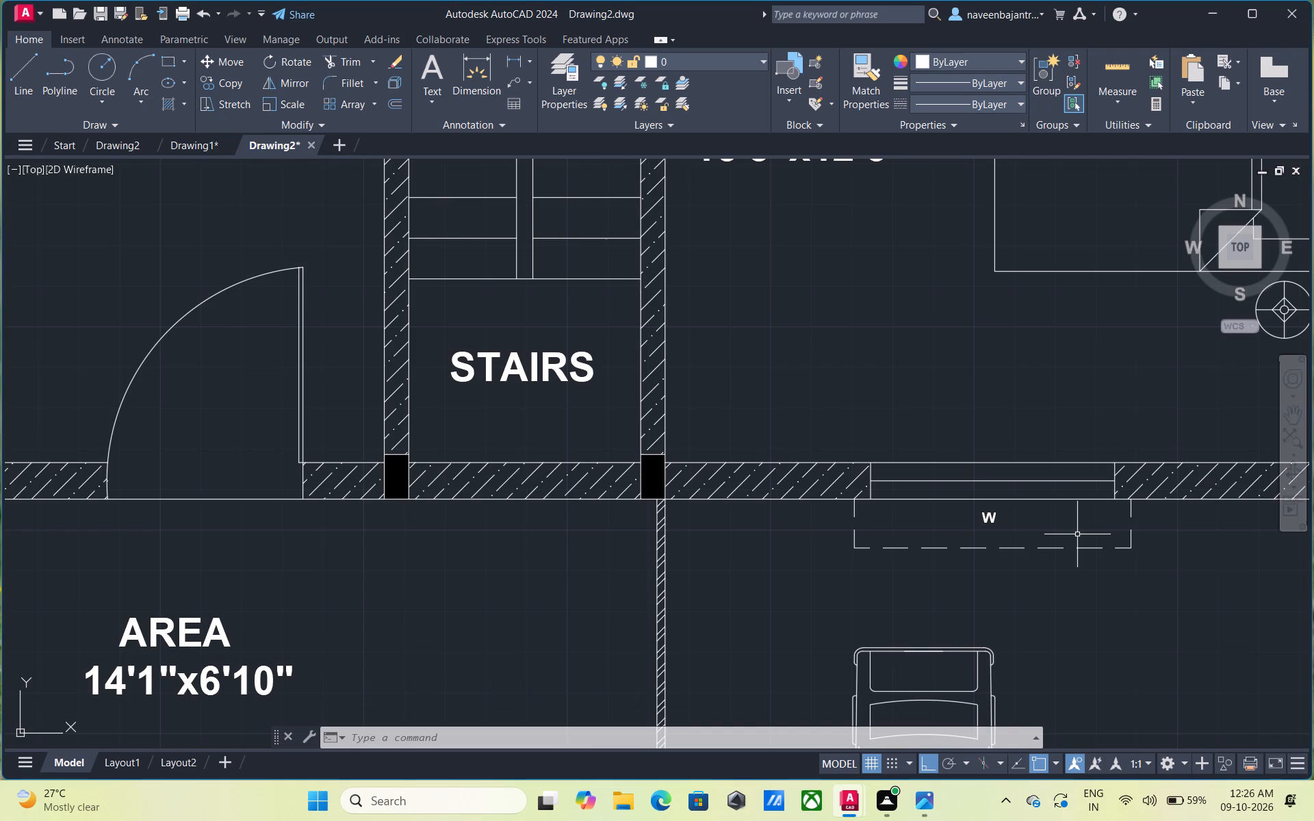
scroll(1077, 534, down, 2)
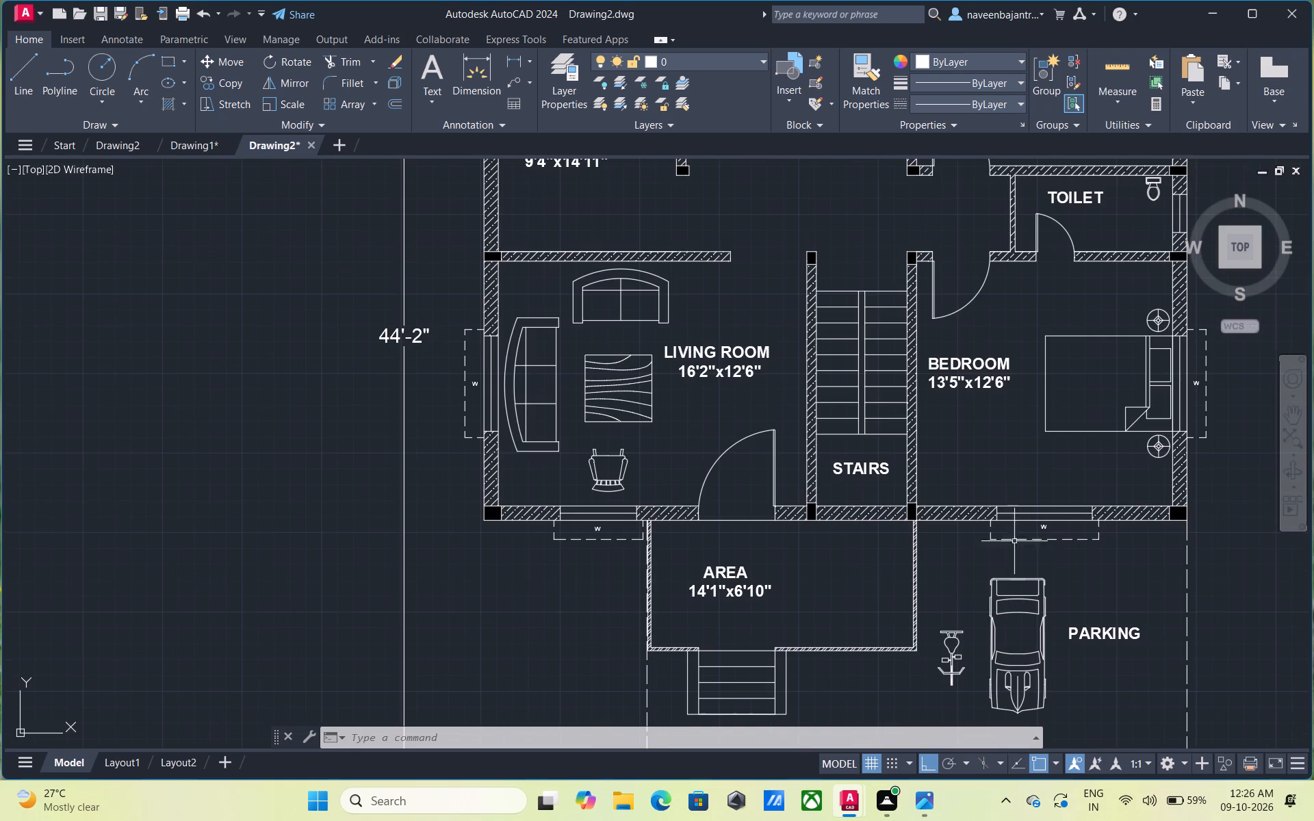
scroll(918, 591, up, 2)
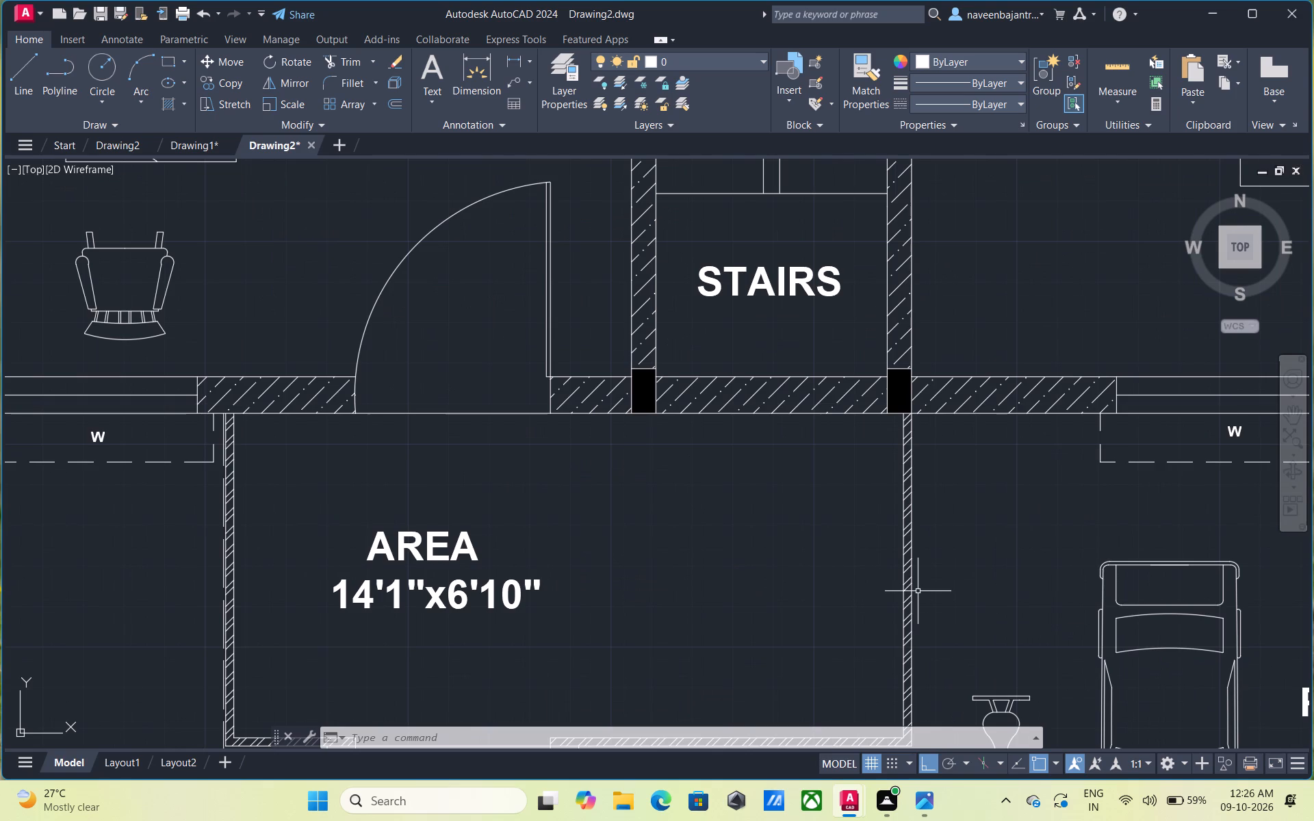
scroll(918, 591, down, 4)
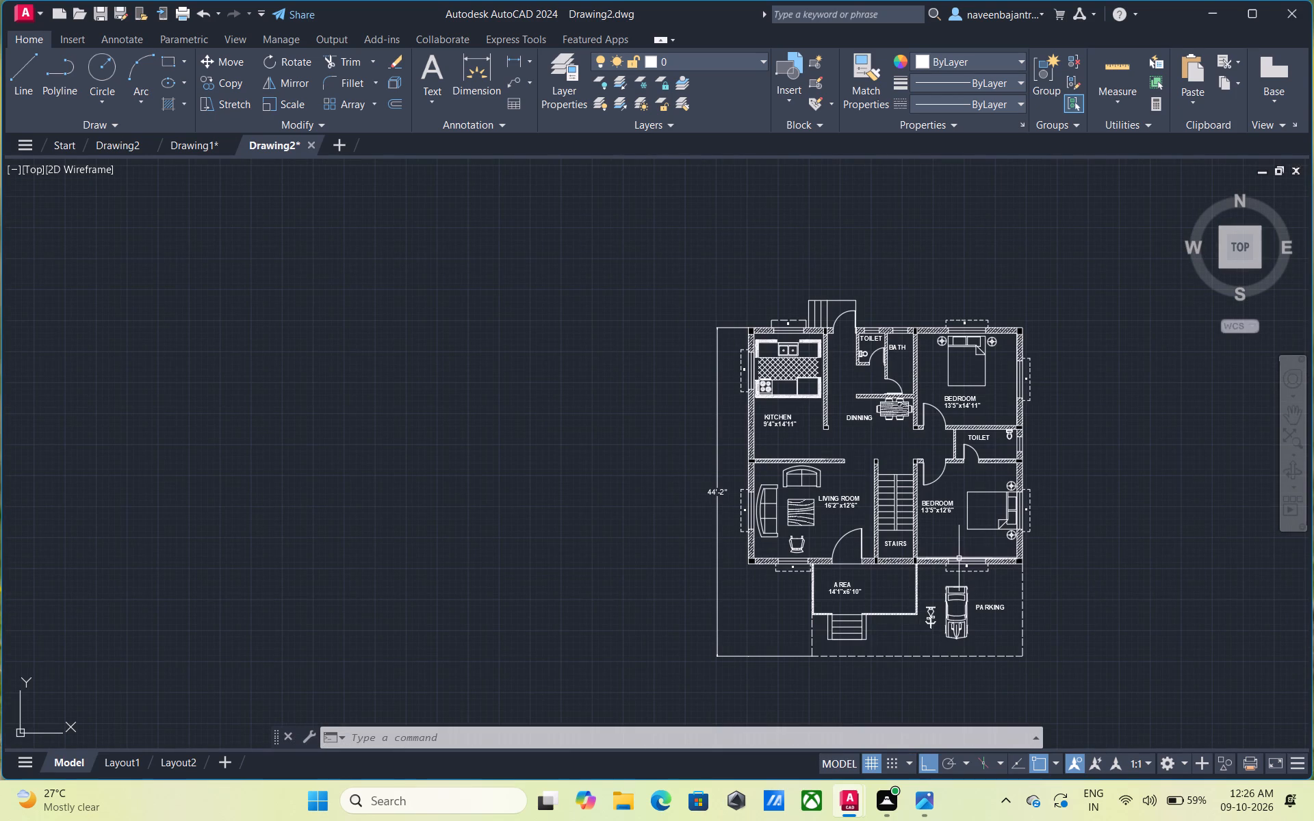
middle_drag(946, 540, 876, 489)
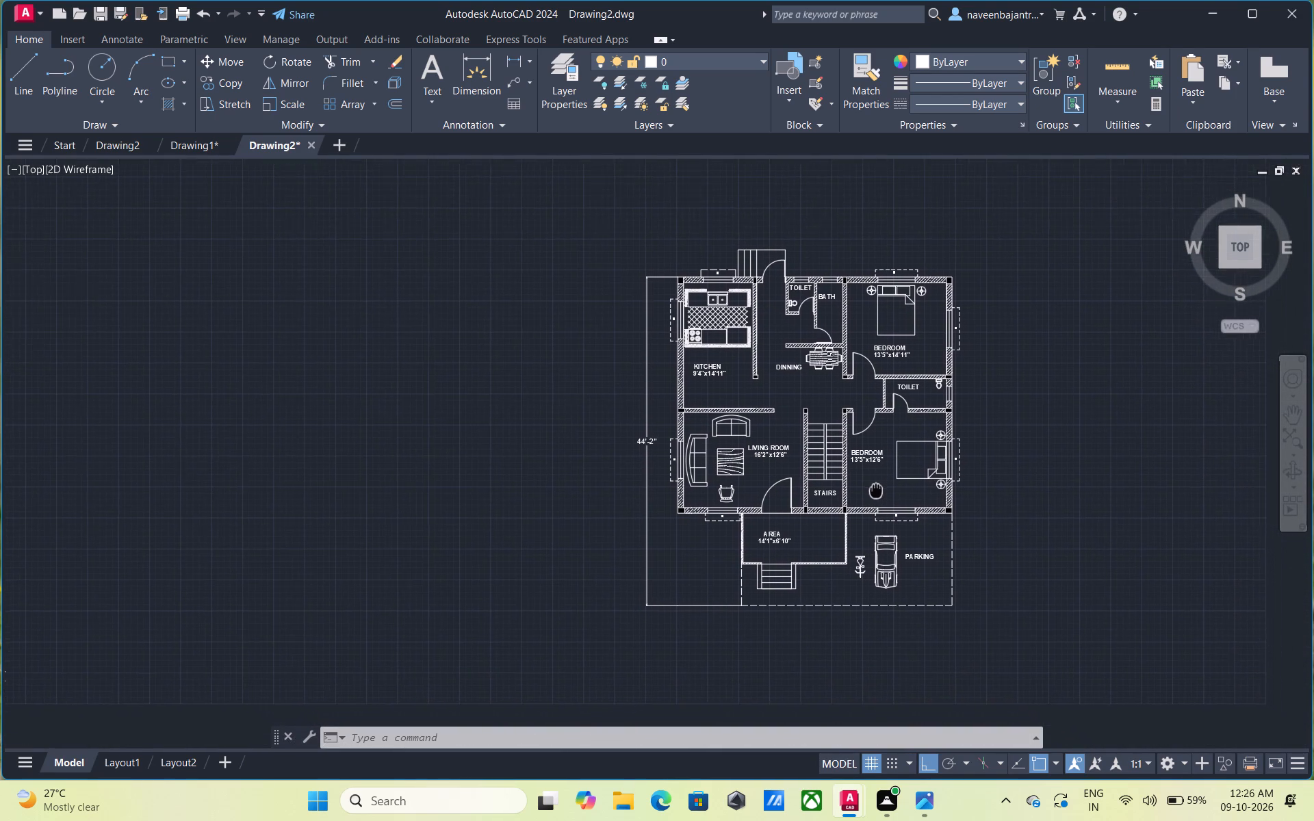
middle_drag(876, 489, 868, 487)
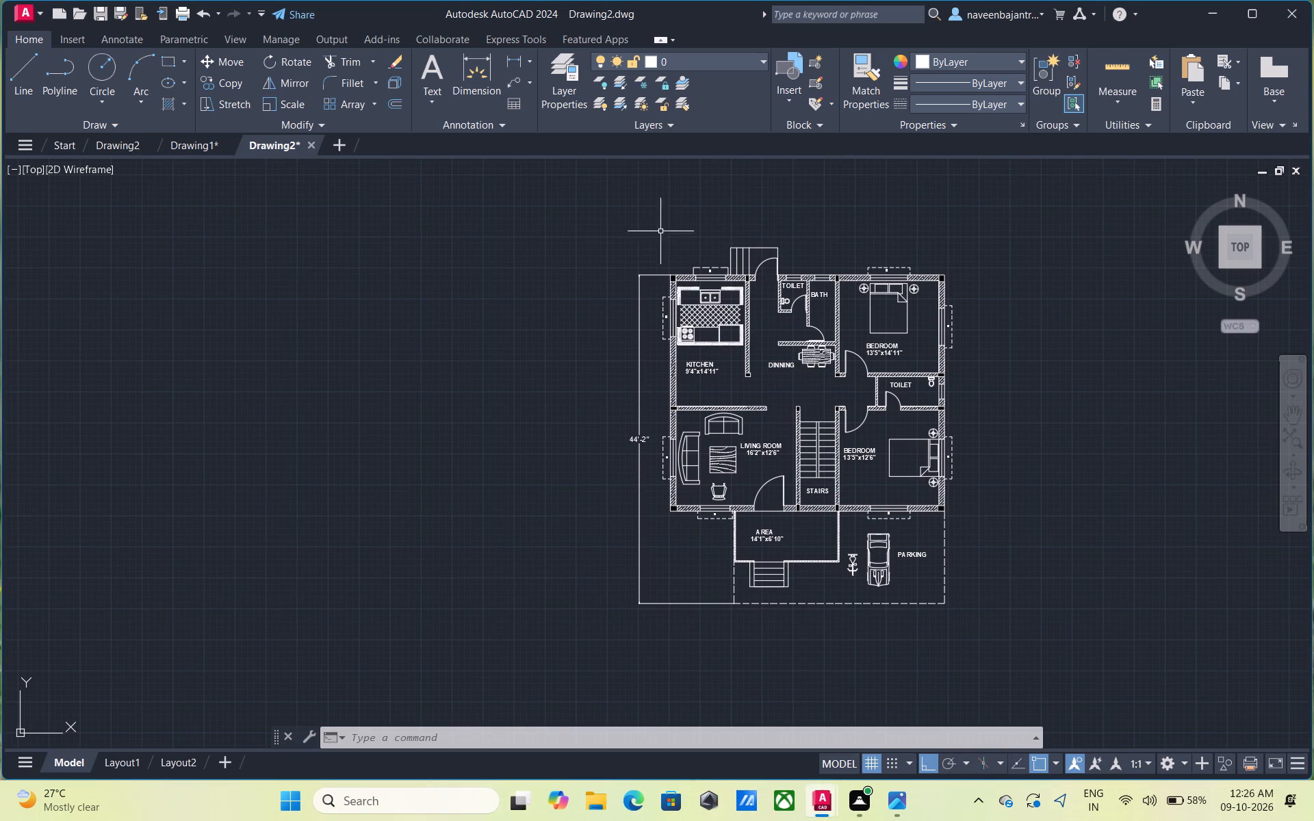
Dimension the house's full north side between its outer corners, placing the dimension line beyond the north entry steps.
click(461, 72)
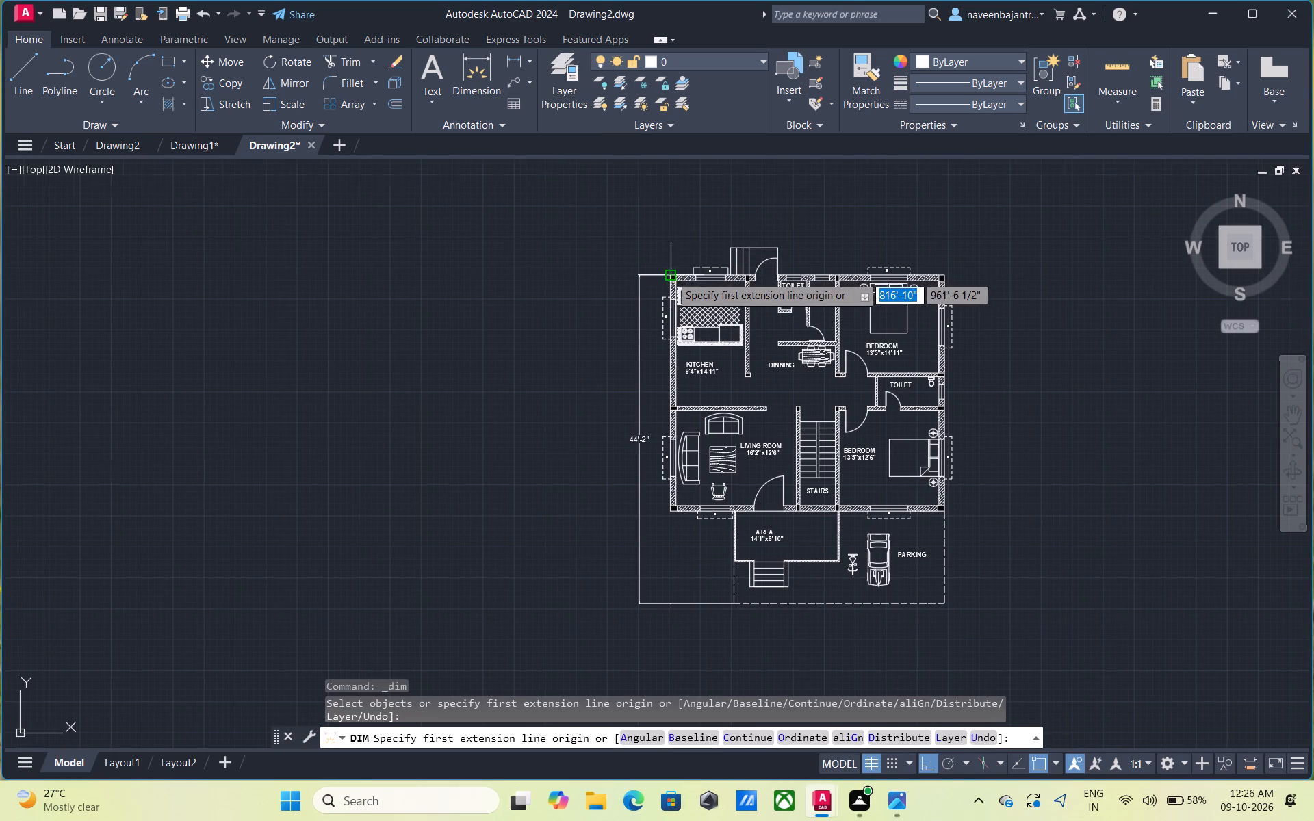
scroll(671, 276, up, 4)
click(667, 270)
scroll(829, 278, down, 2)
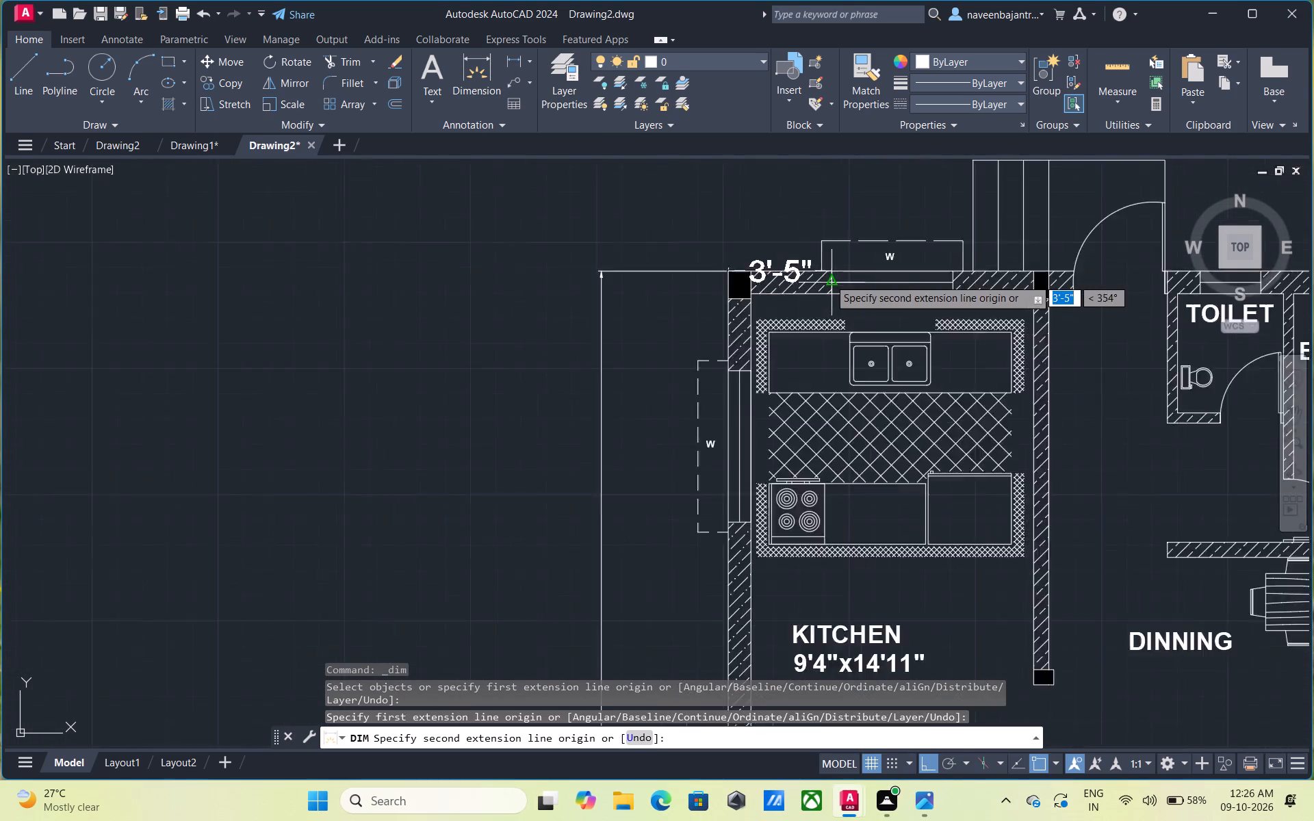
scroll(829, 278, down, 1)
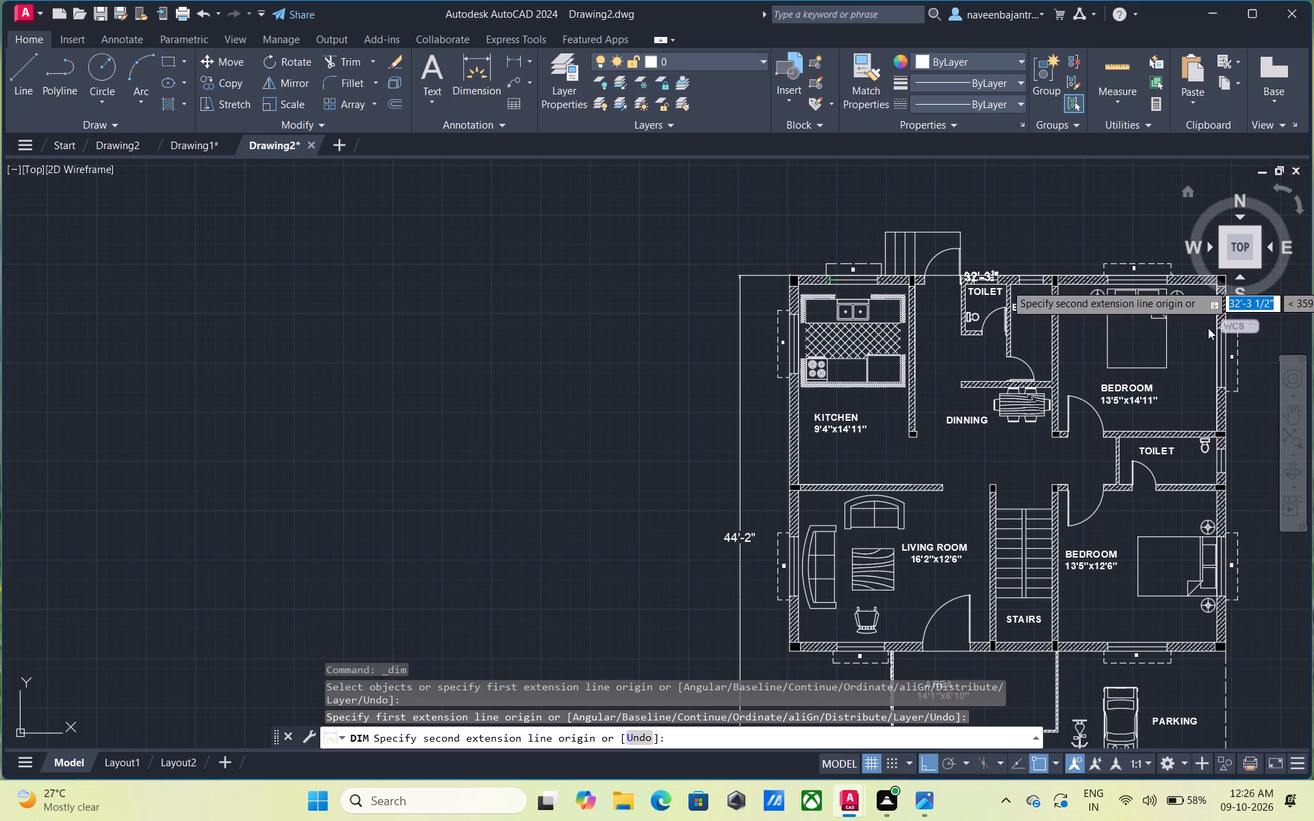
middle_drag(1208, 328, 887, 390)
scroll(898, 347, up, 2)
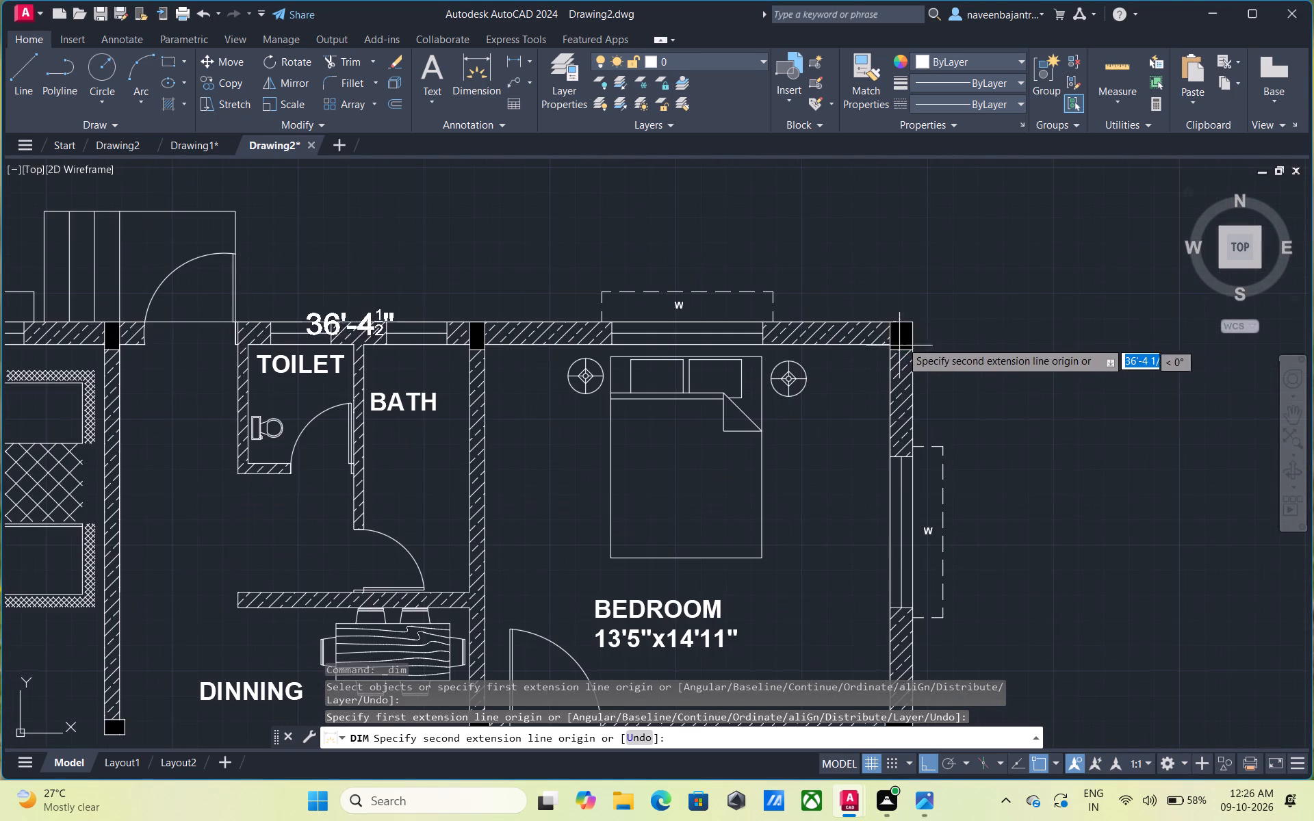
click(910, 325)
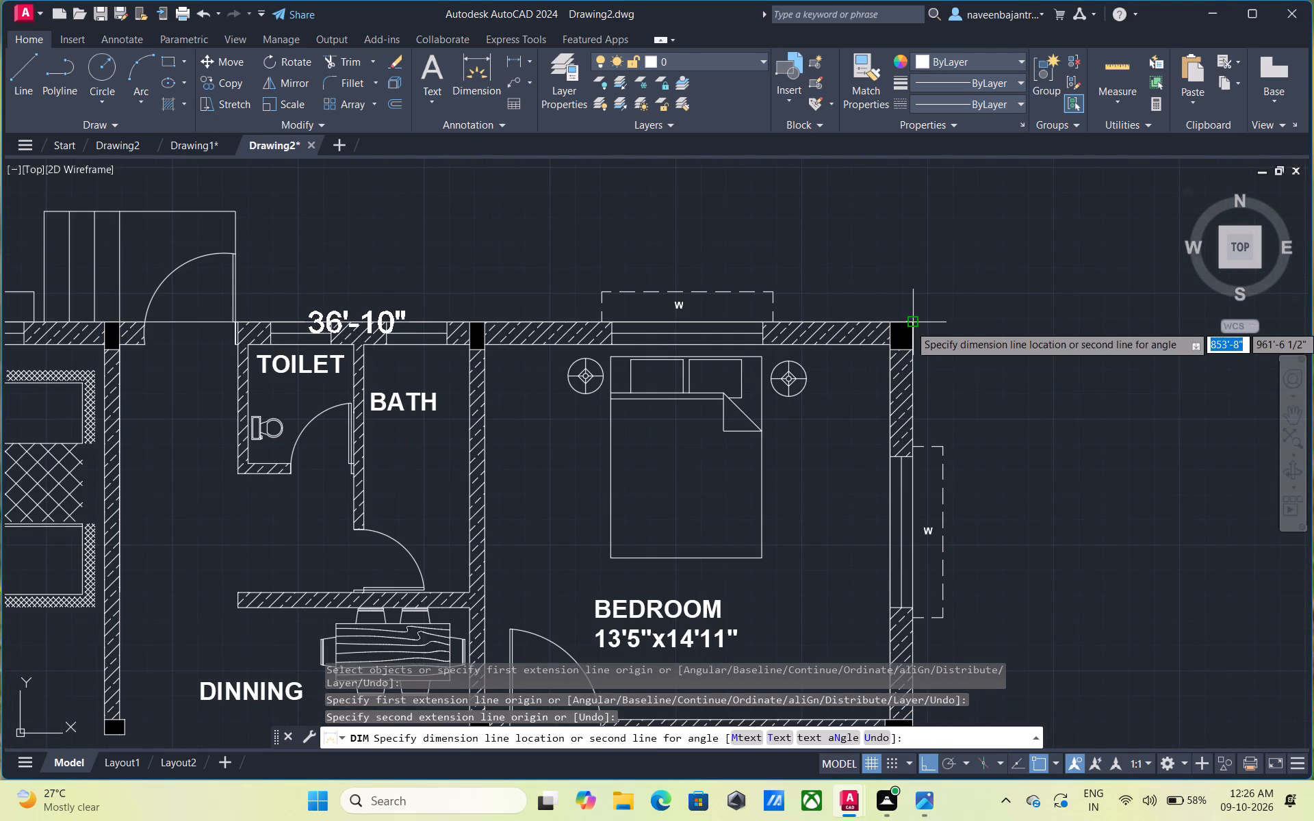
scroll(910, 308, down, 2)
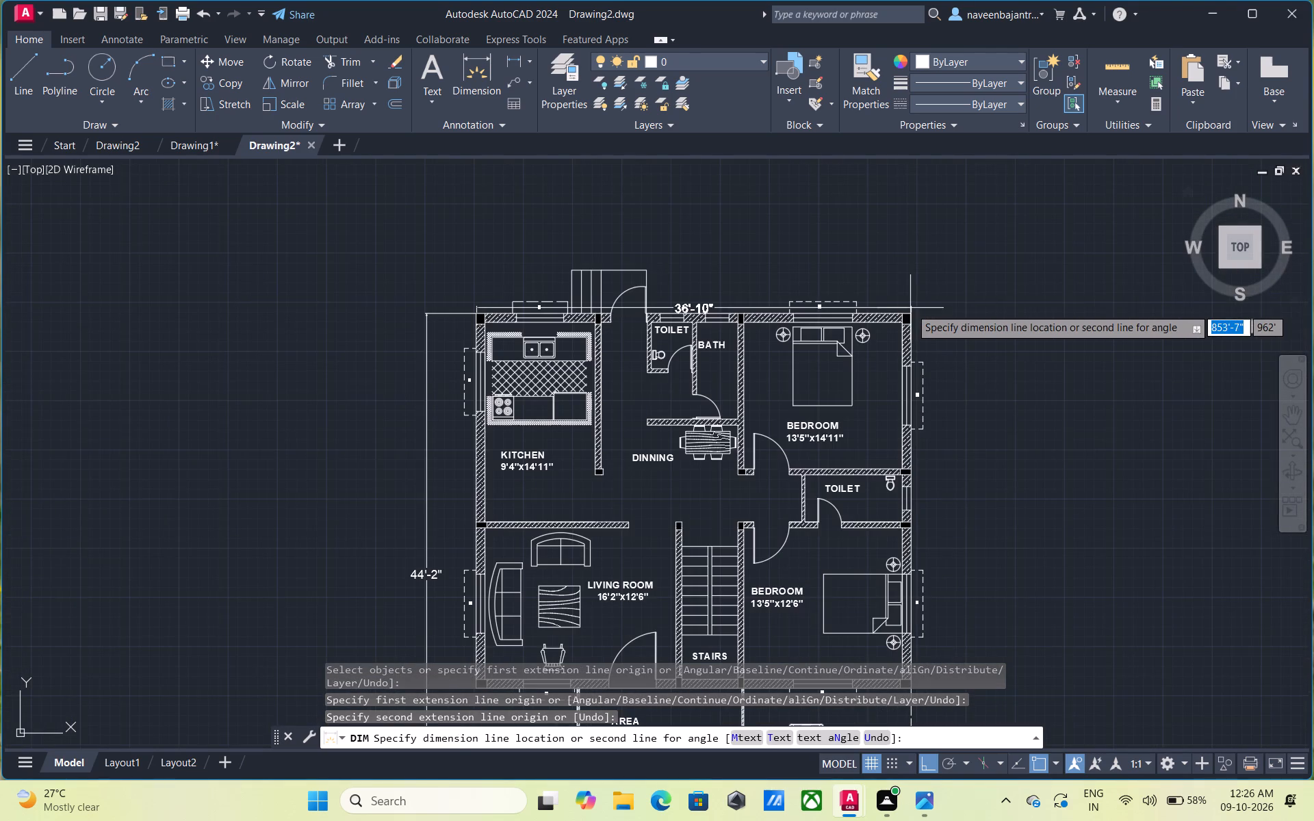
click(902, 253)
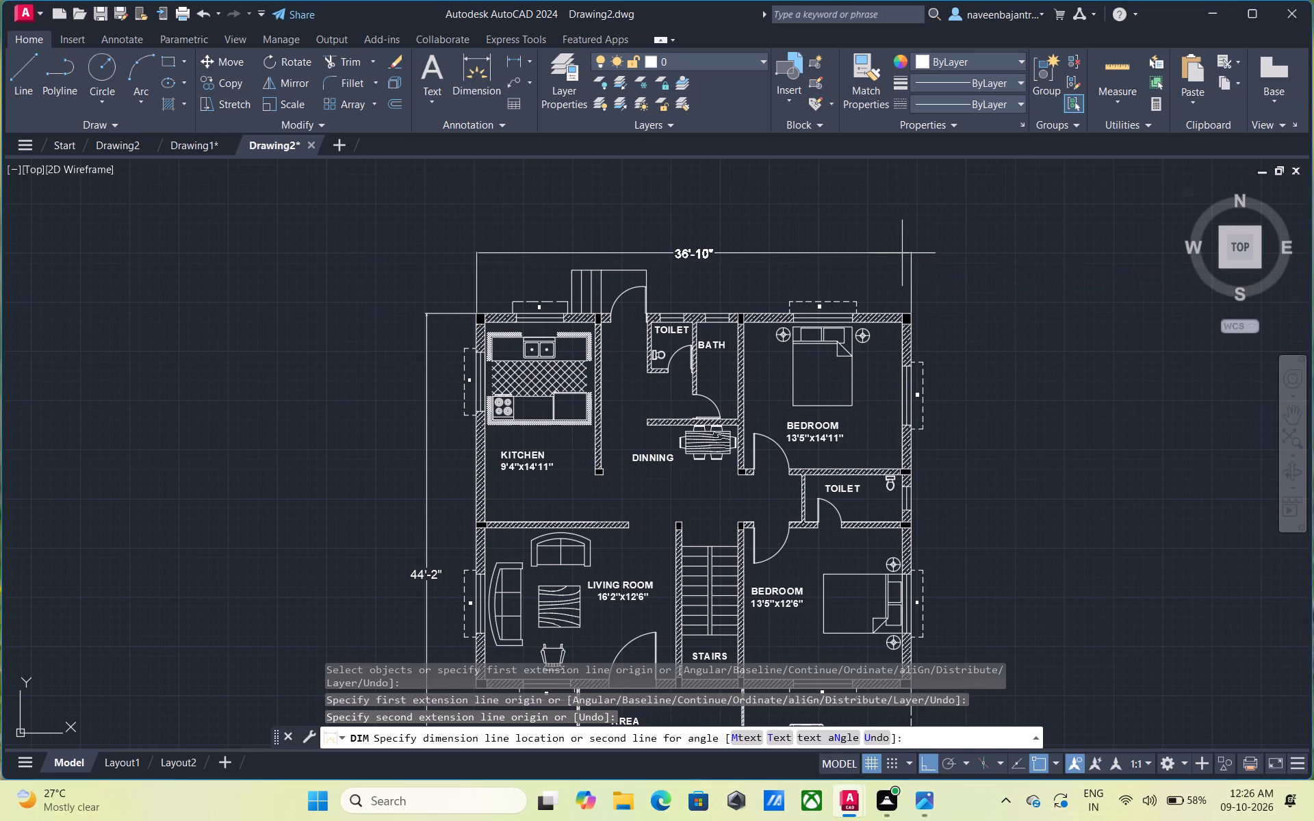
key(Escape)
Dimension the house's east side from the northeast to the southeast outer corner, placing the dimension line outside the east windows.
scroll(1020, 376, down, 2)
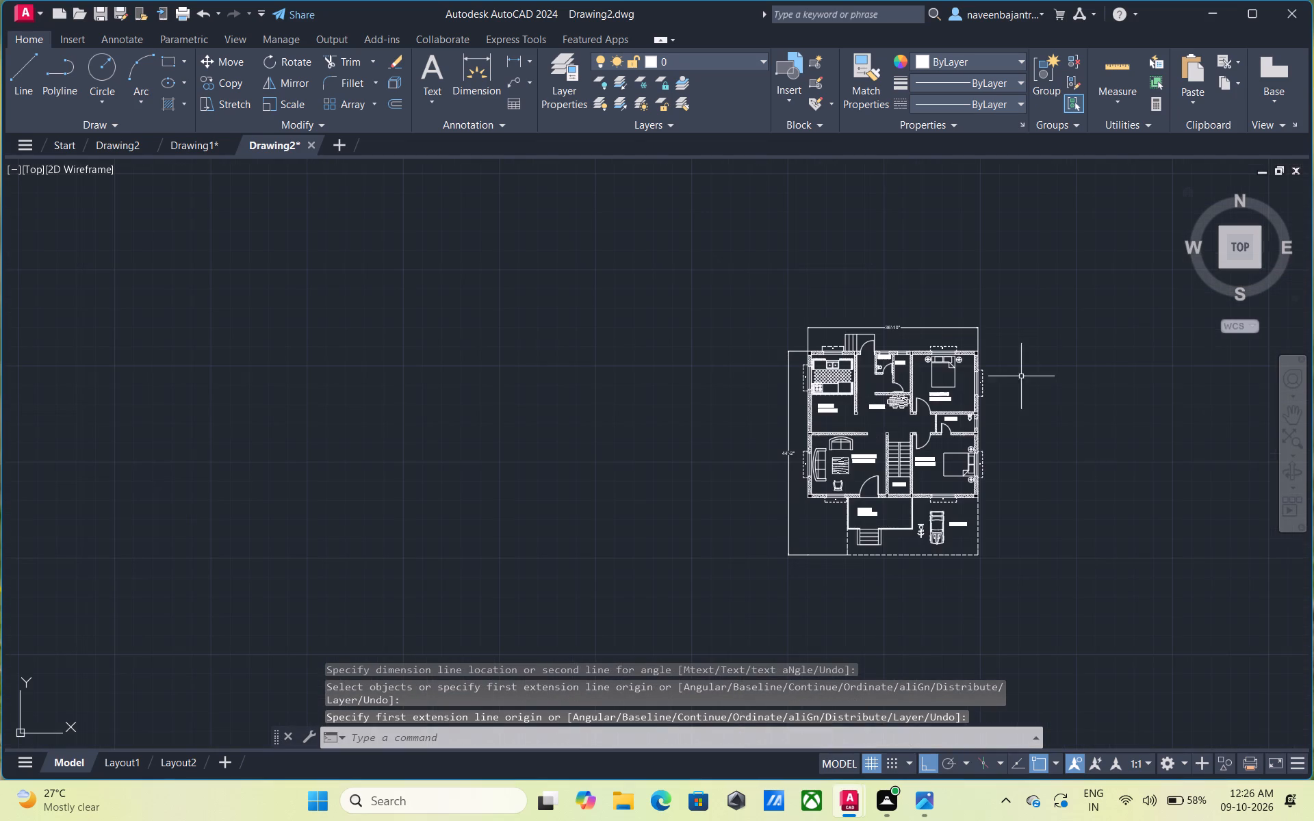
middle_drag(1033, 413, 904, 356)
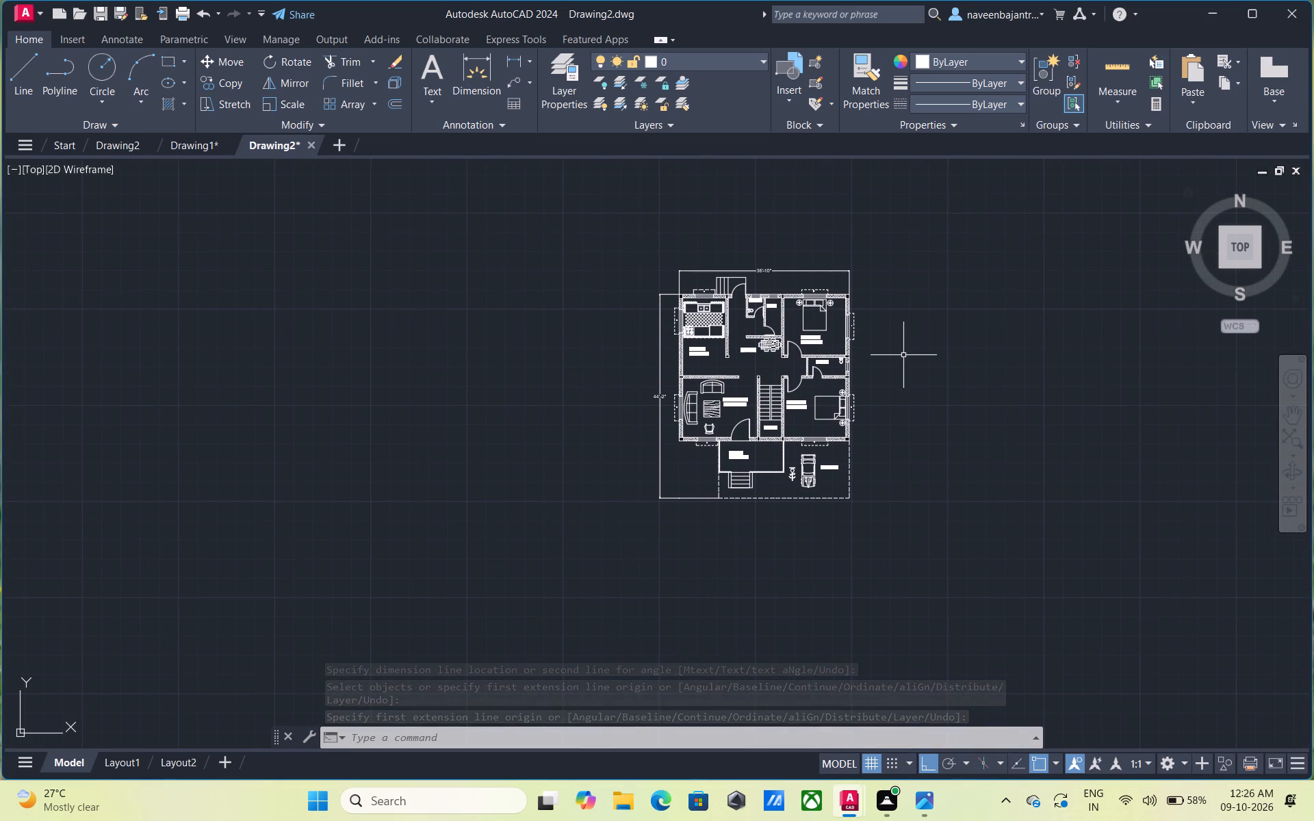
scroll(902, 355, up, 2)
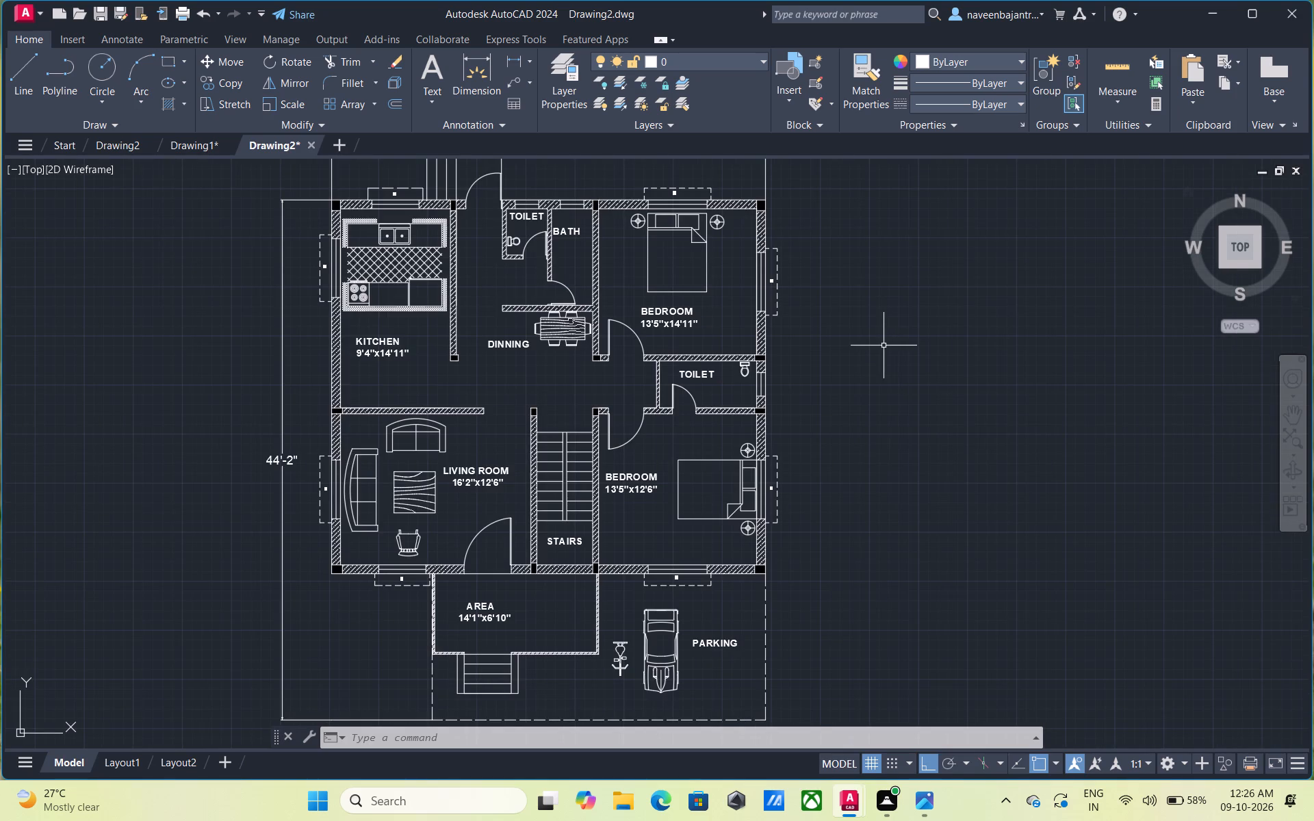
key(Escape)
click(468, 80)
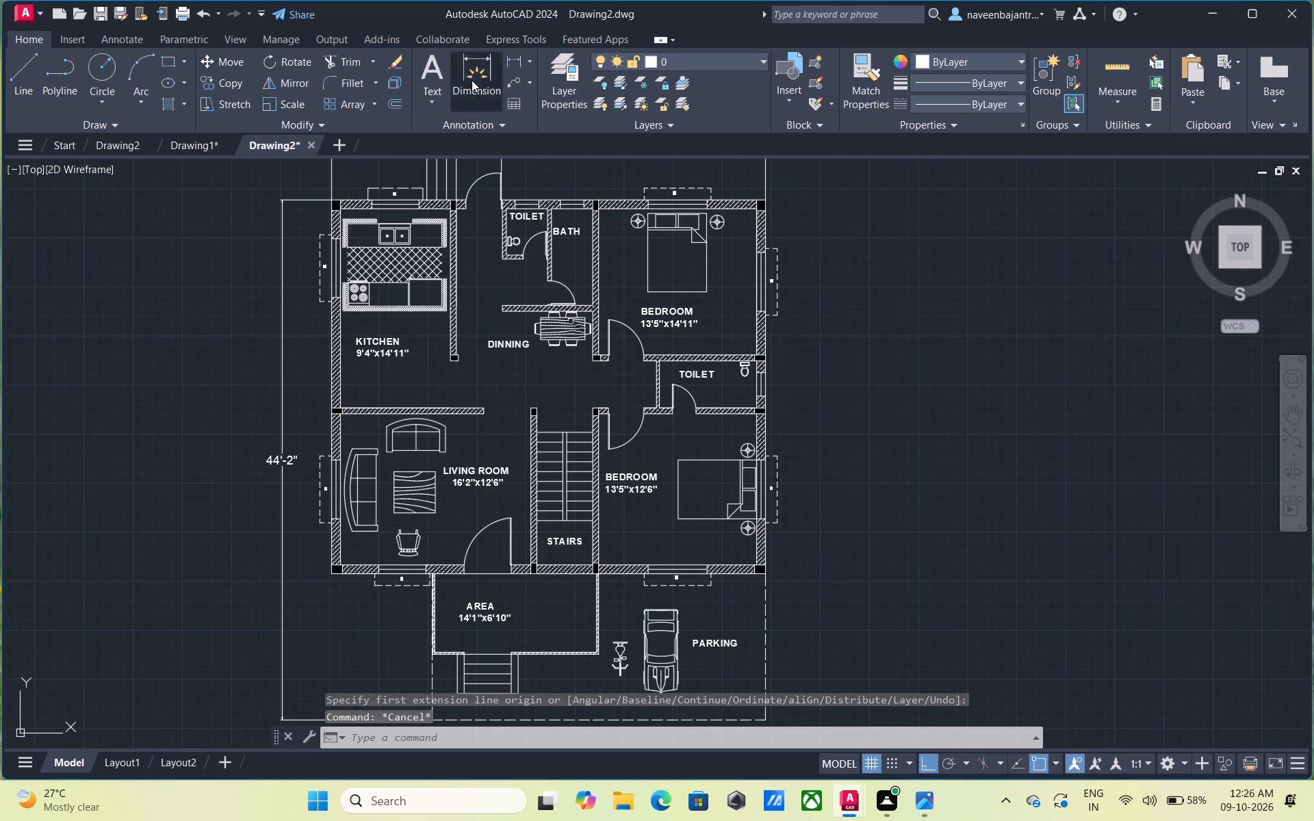
click(763, 200)
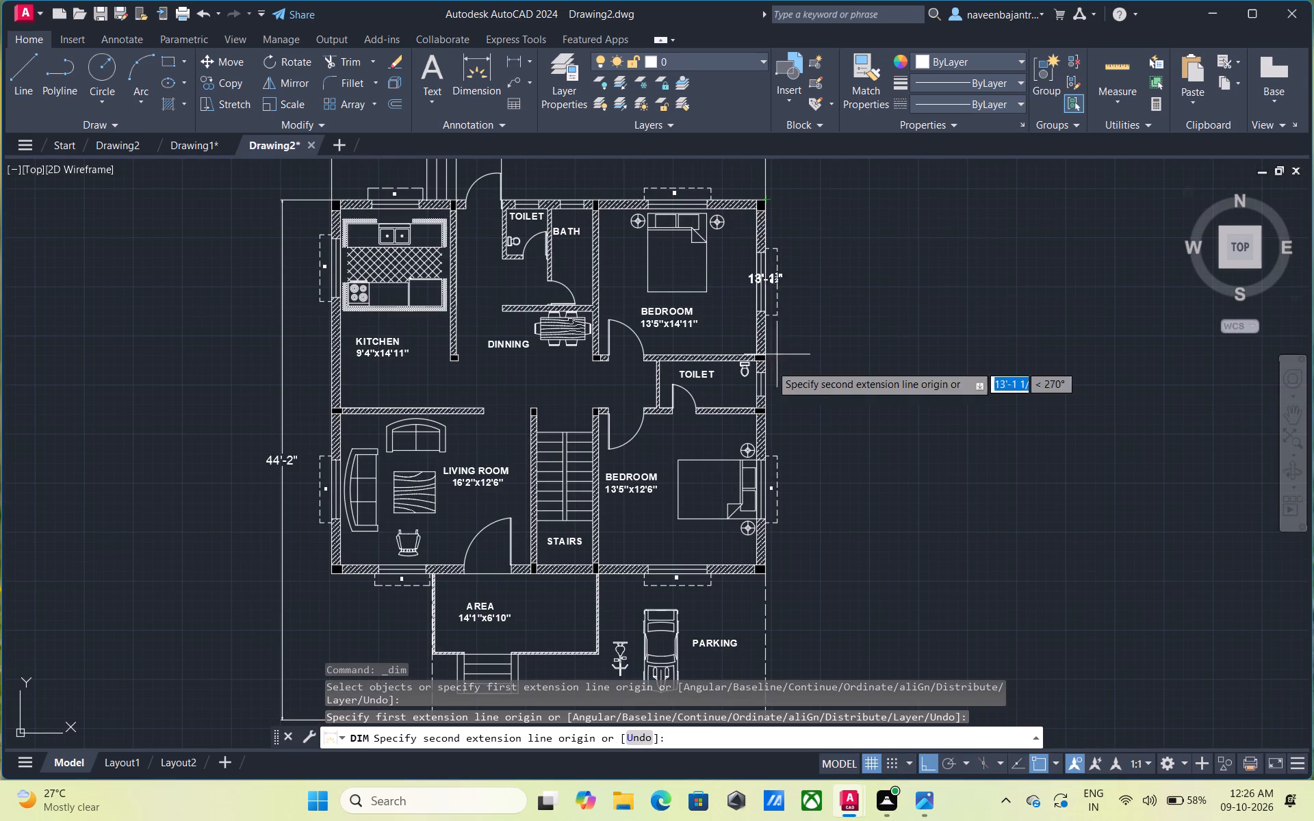
click(763, 577)
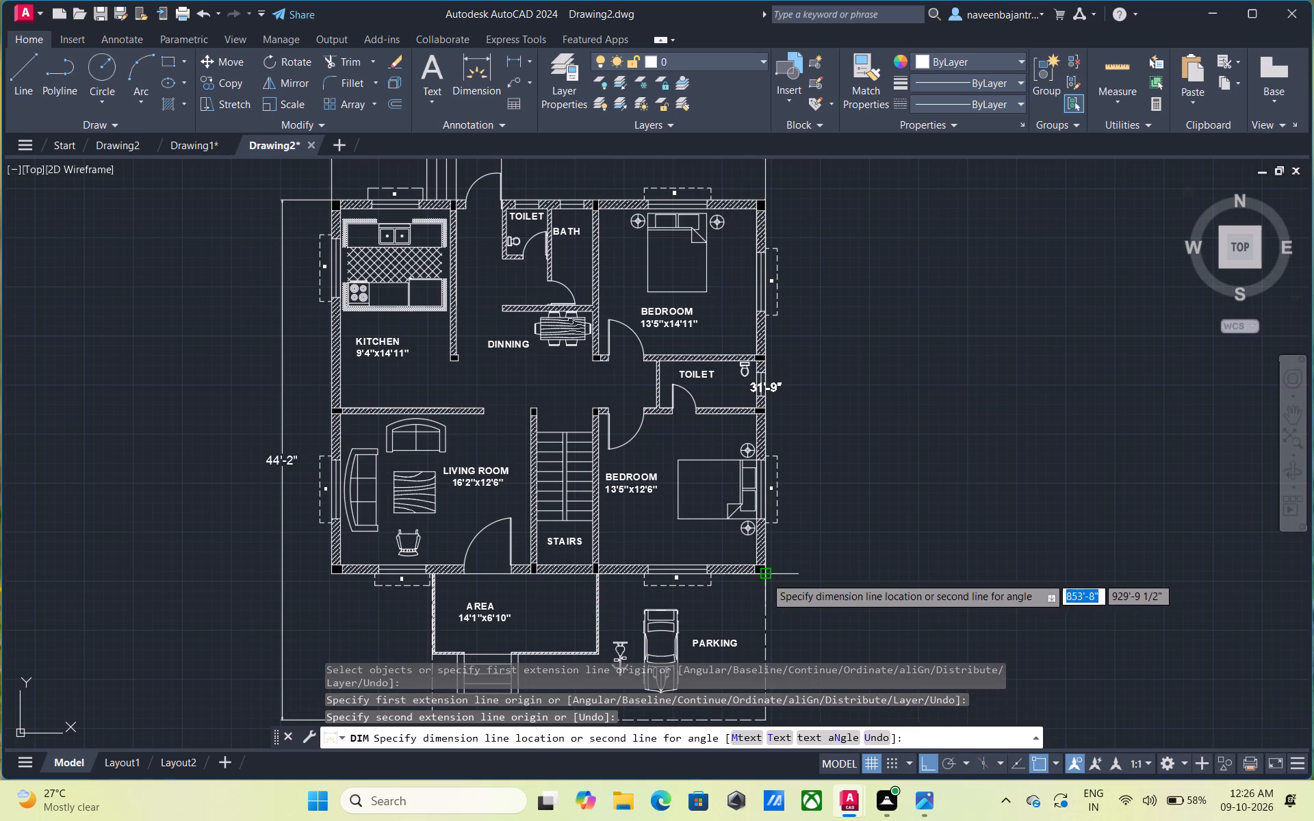
click(820, 576)
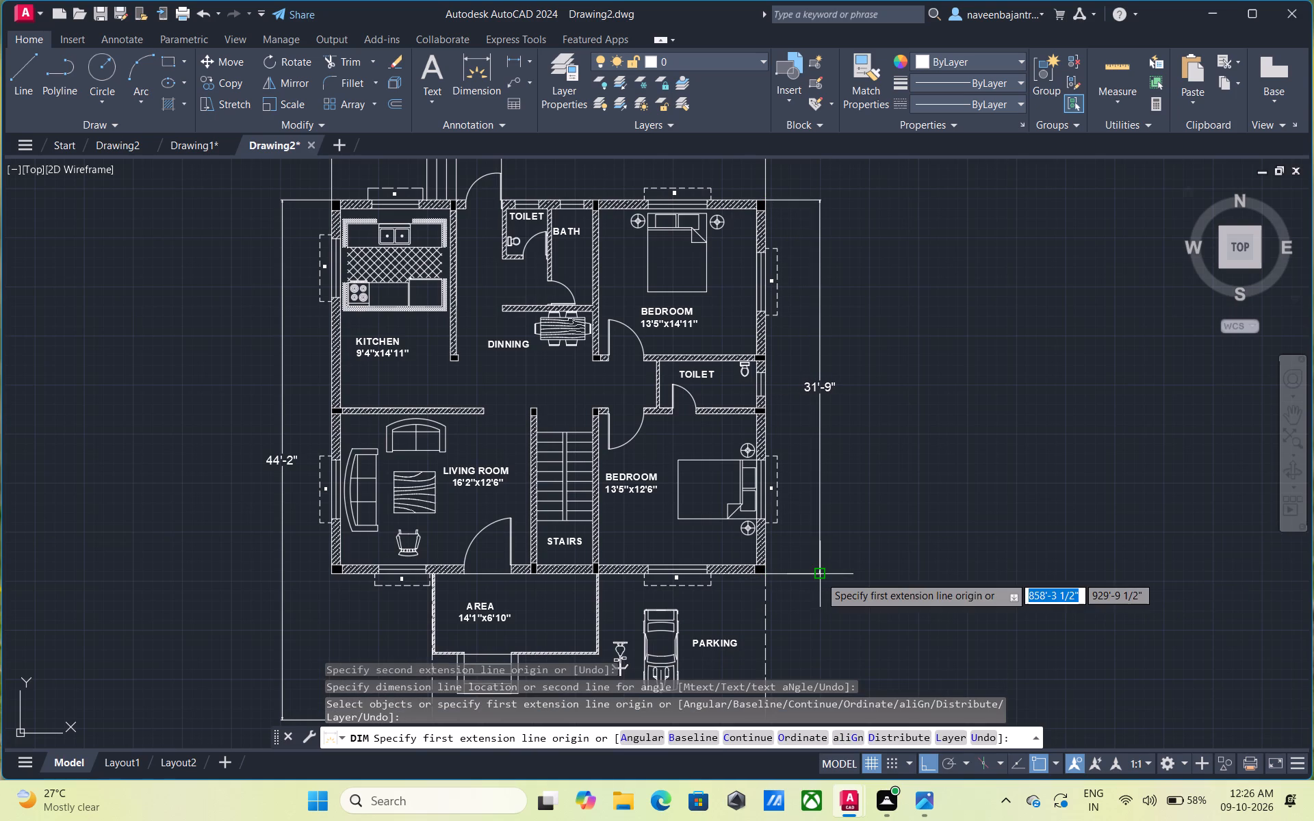
key(Escape)
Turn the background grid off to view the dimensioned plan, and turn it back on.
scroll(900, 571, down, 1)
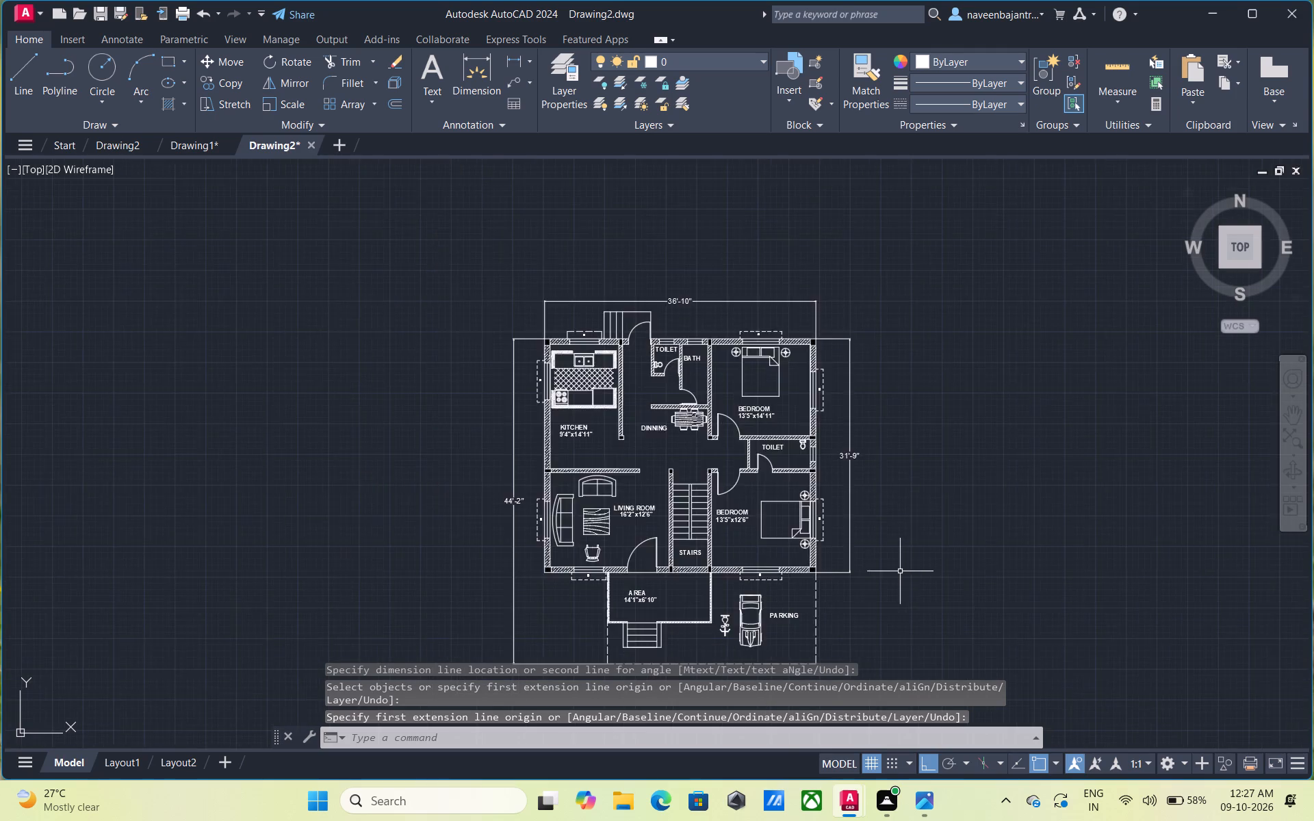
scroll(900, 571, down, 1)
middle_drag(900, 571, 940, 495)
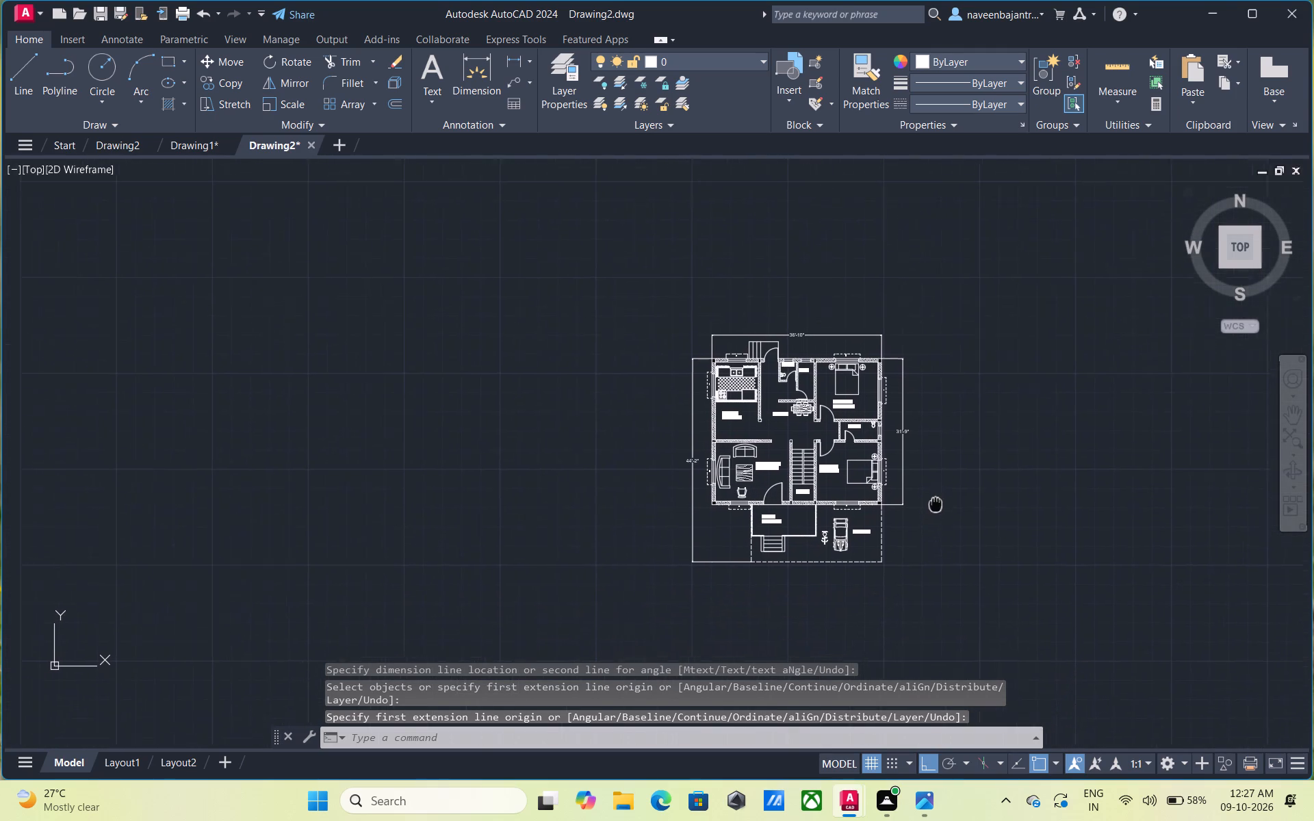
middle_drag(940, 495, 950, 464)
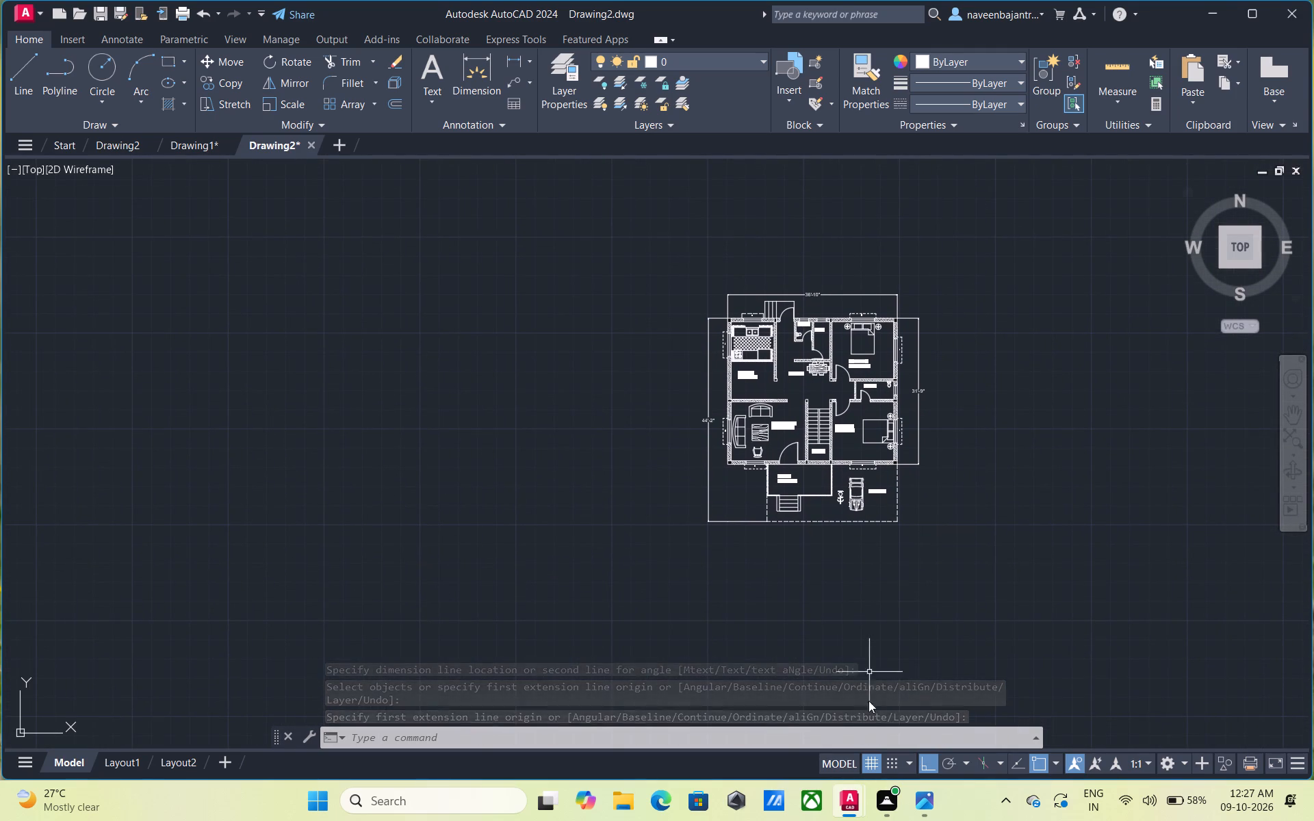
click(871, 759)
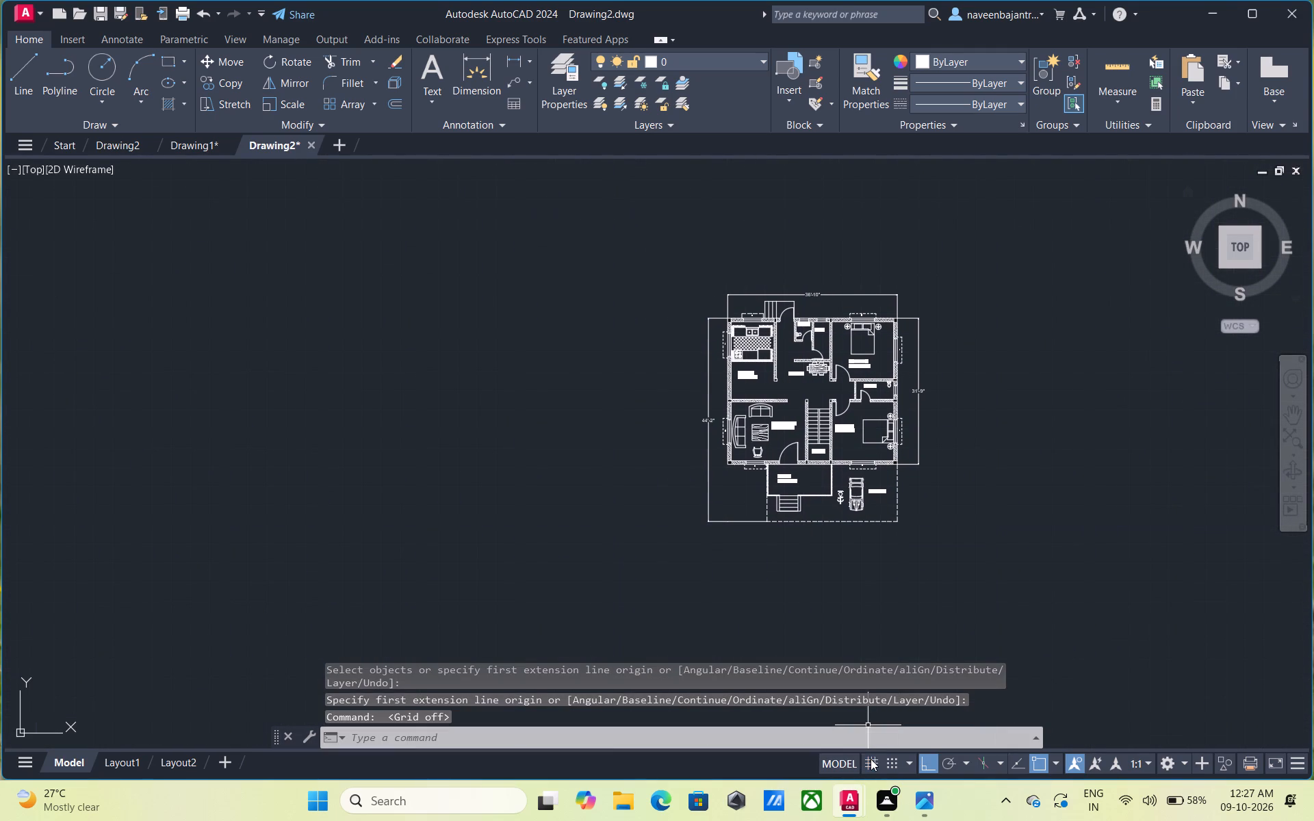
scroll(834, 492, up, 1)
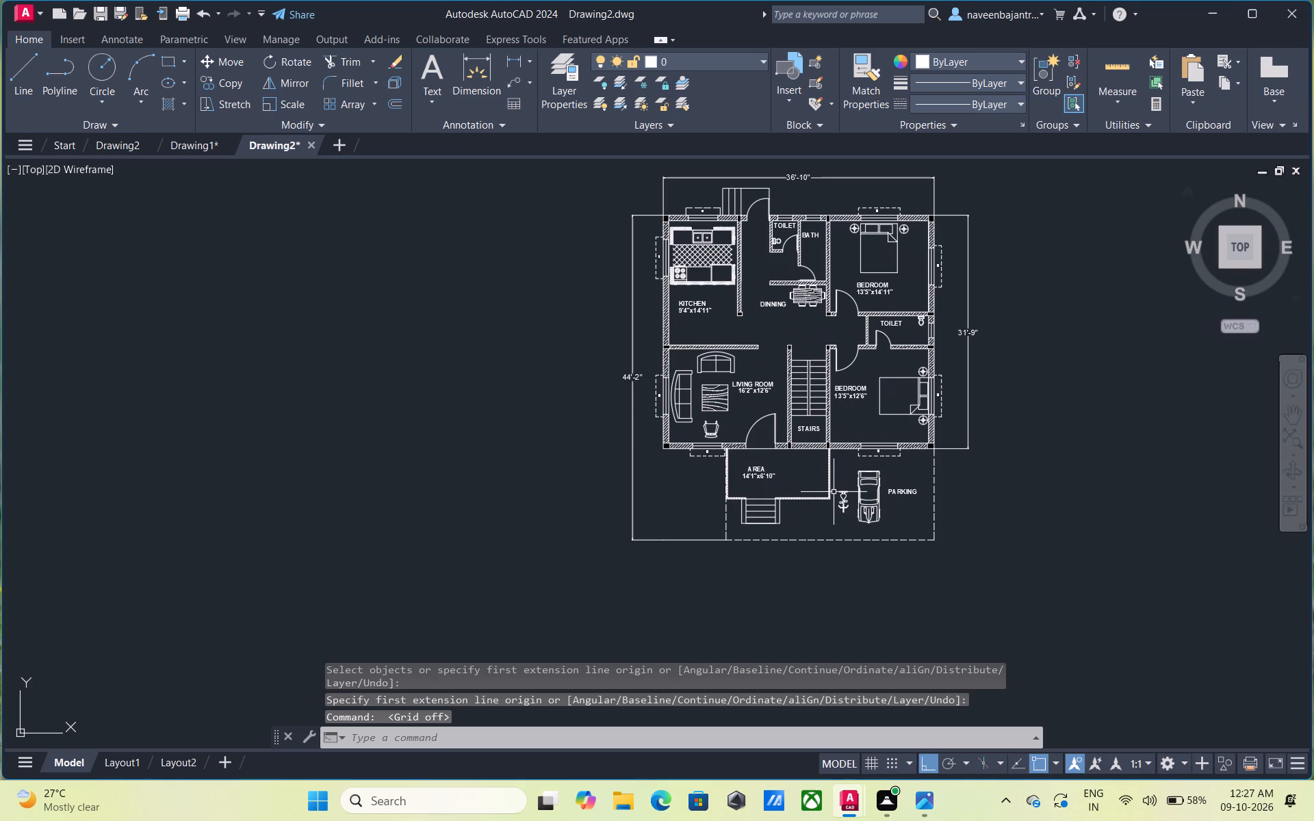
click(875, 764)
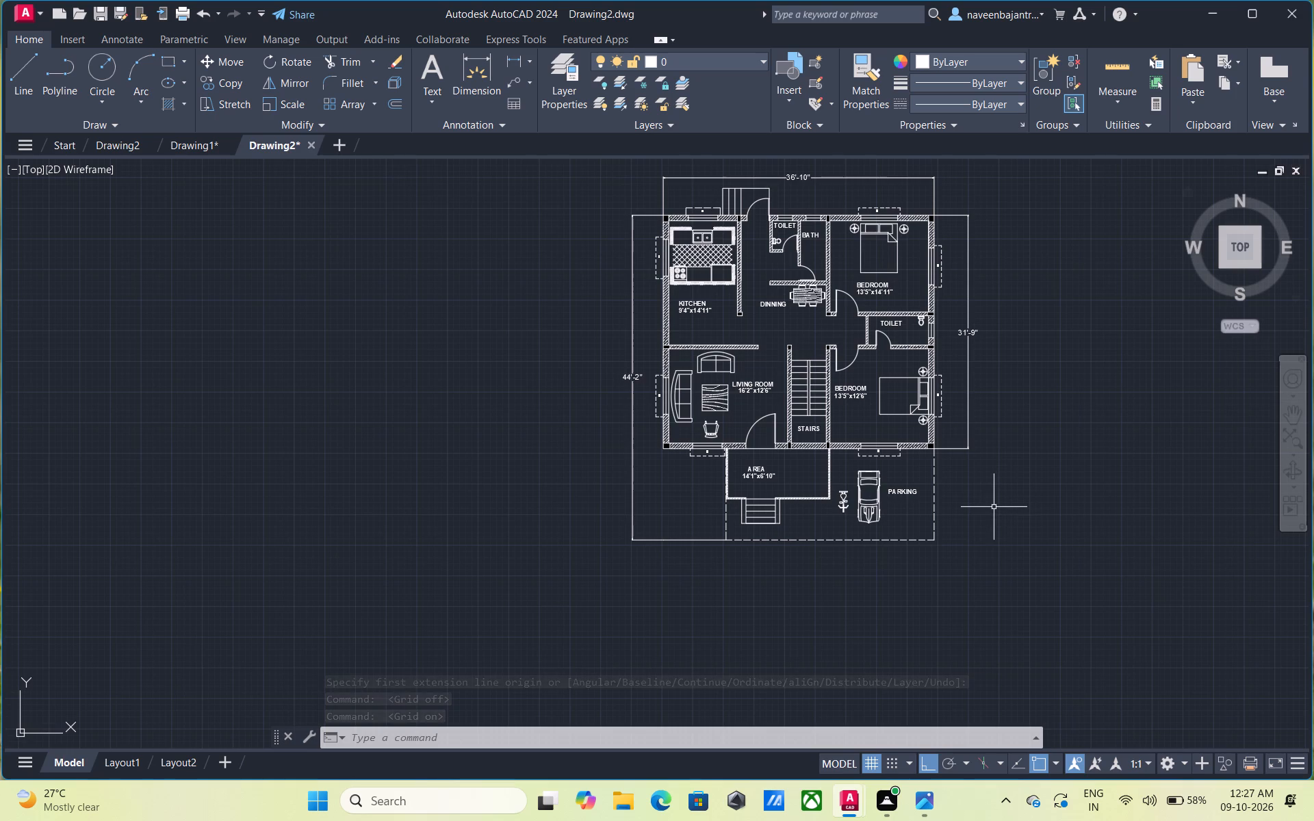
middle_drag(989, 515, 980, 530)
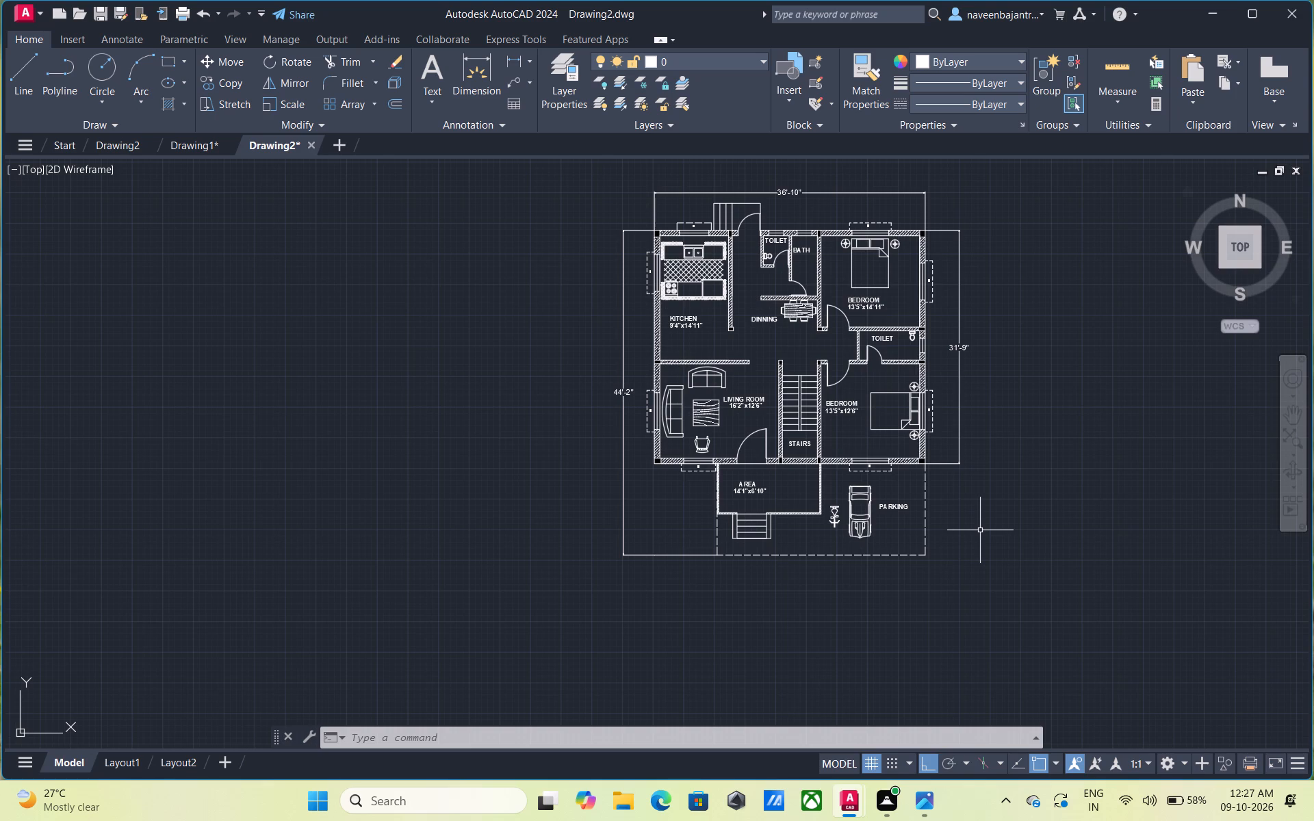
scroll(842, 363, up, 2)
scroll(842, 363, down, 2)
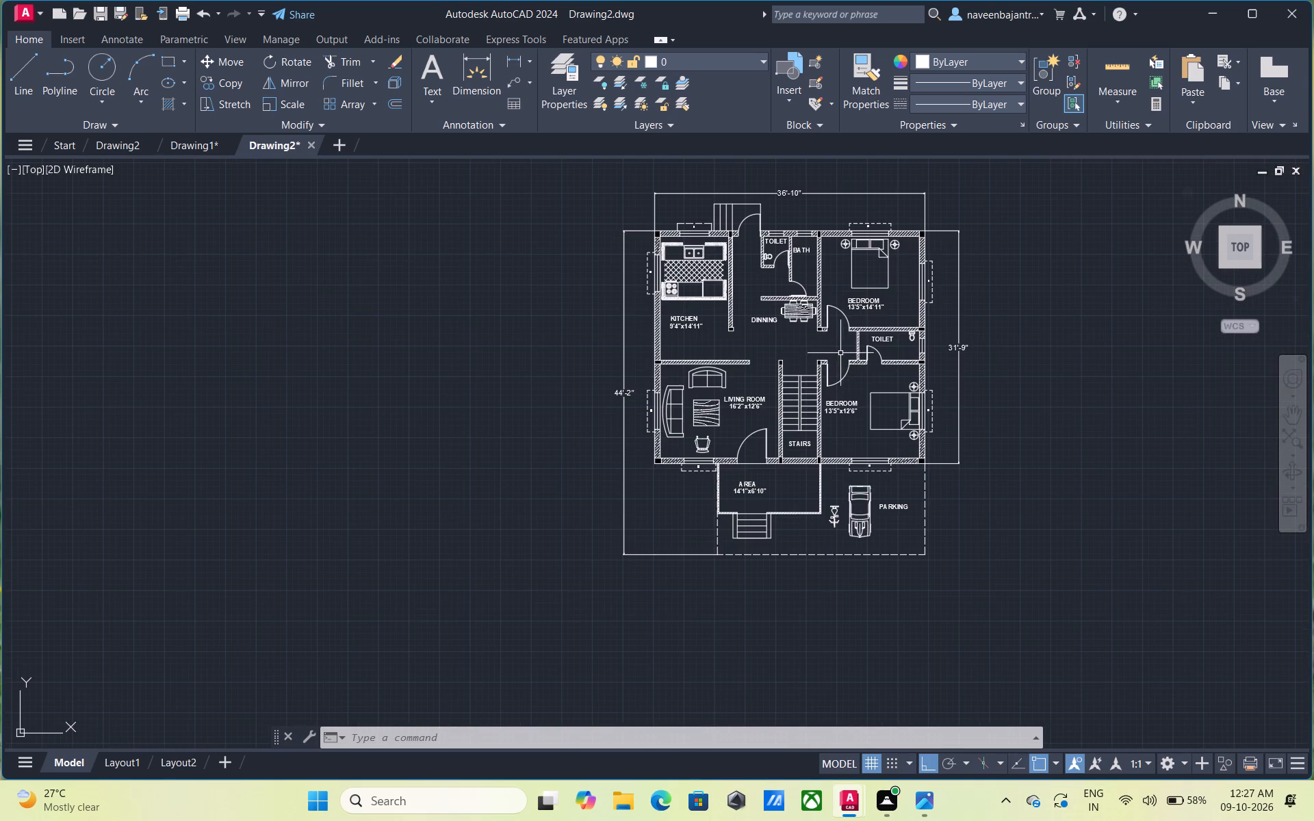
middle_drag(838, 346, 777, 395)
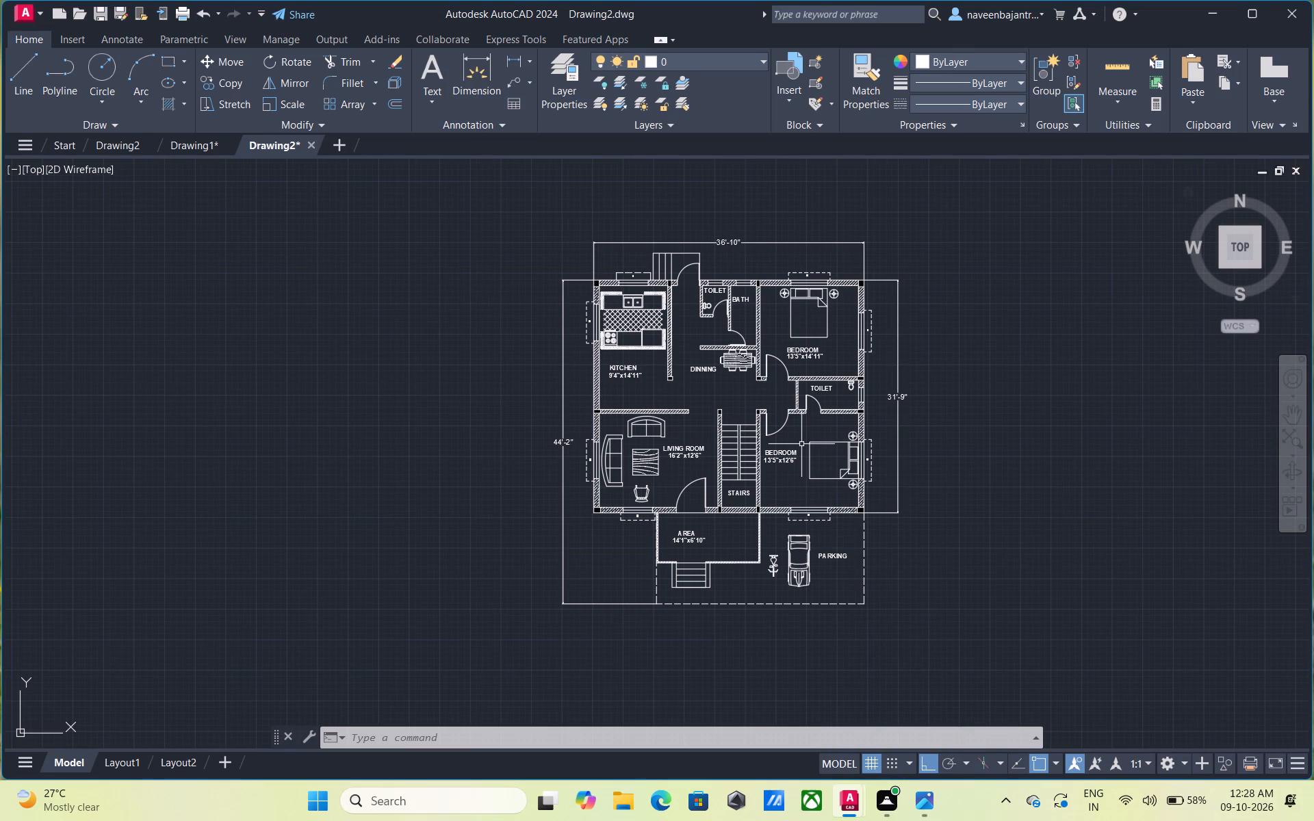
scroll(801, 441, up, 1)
Hatch the seats of all six chairs around the dining table with the SOLID pattern in colour 0,0,0.
scroll(686, 299, up, 5)
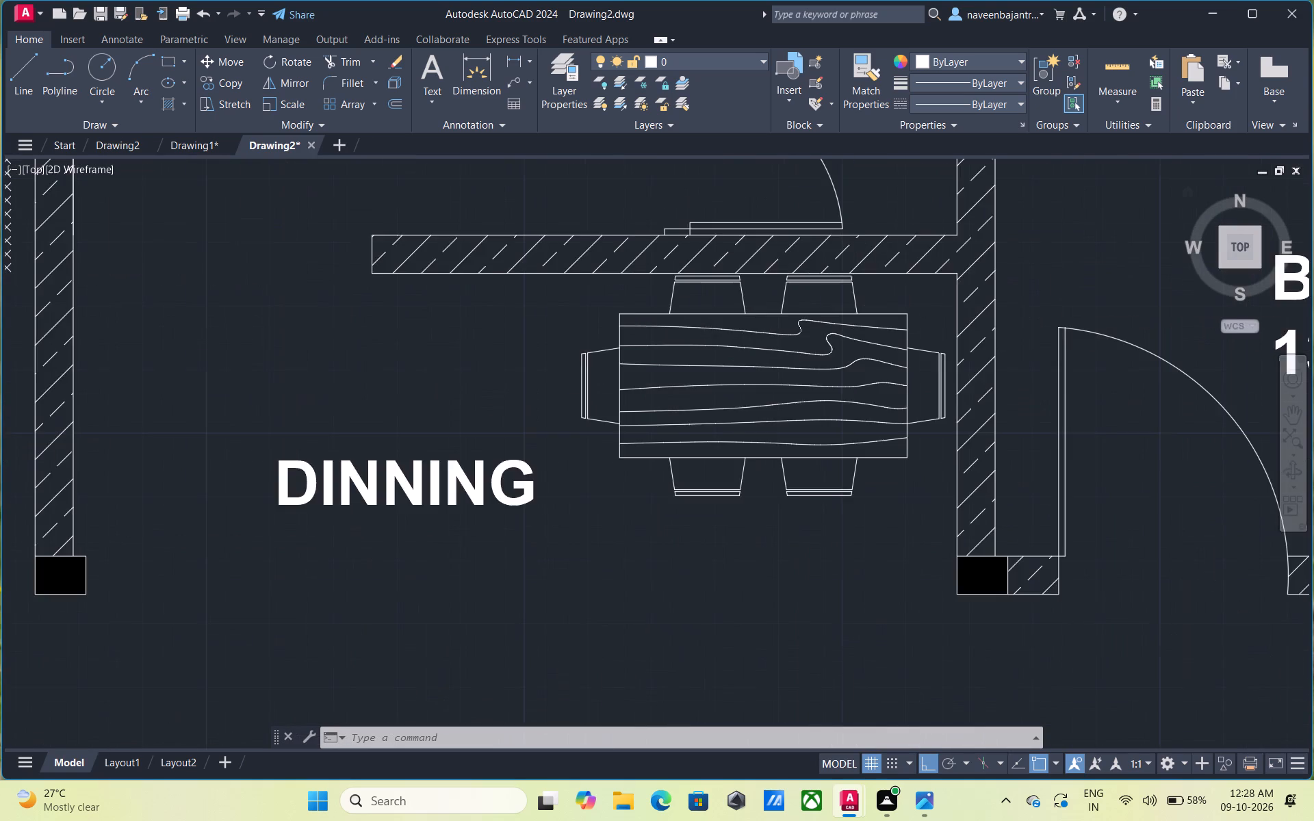
scroll(686, 299, up, 1)
scroll(688, 300, down, 3)
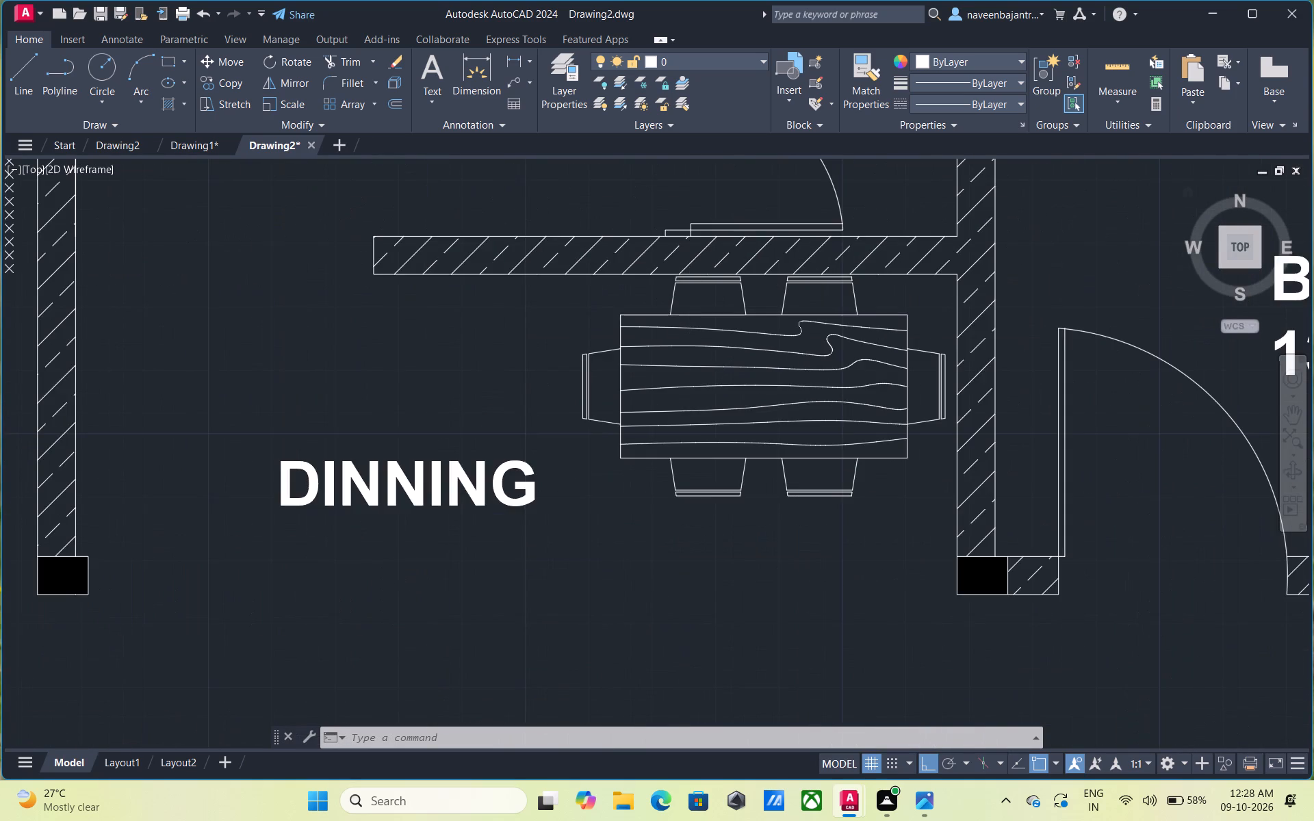
scroll(691, 302, down, 1)
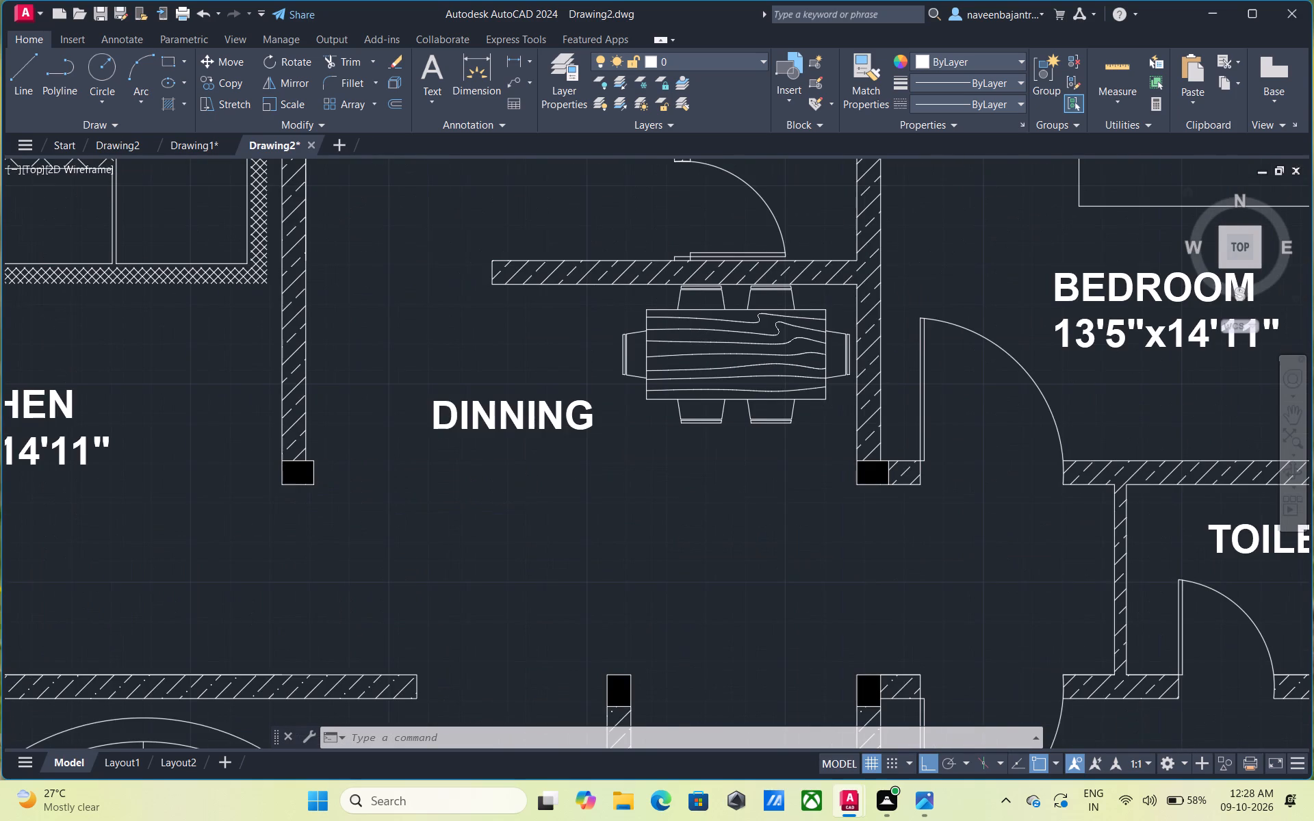
scroll(691, 302, up, 2)
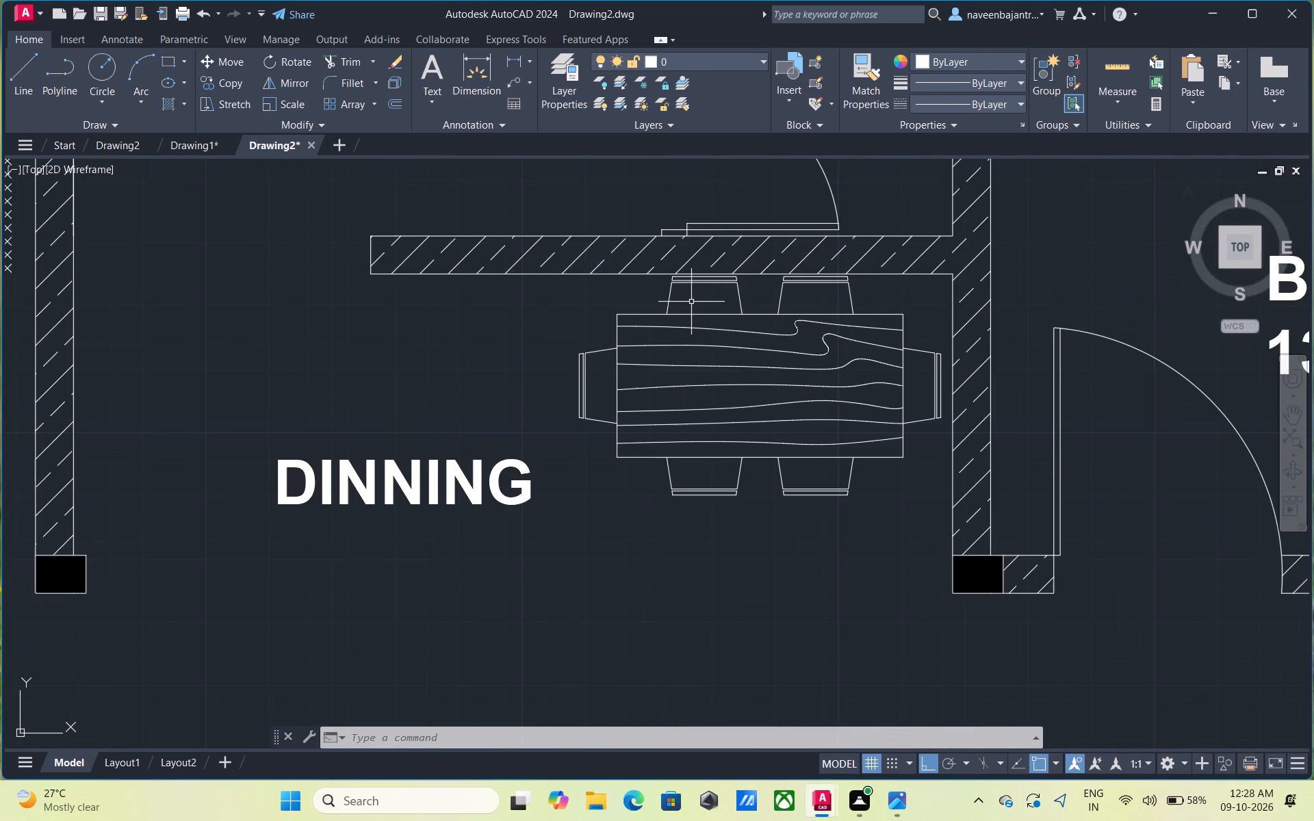
scroll(692, 301, up, 1)
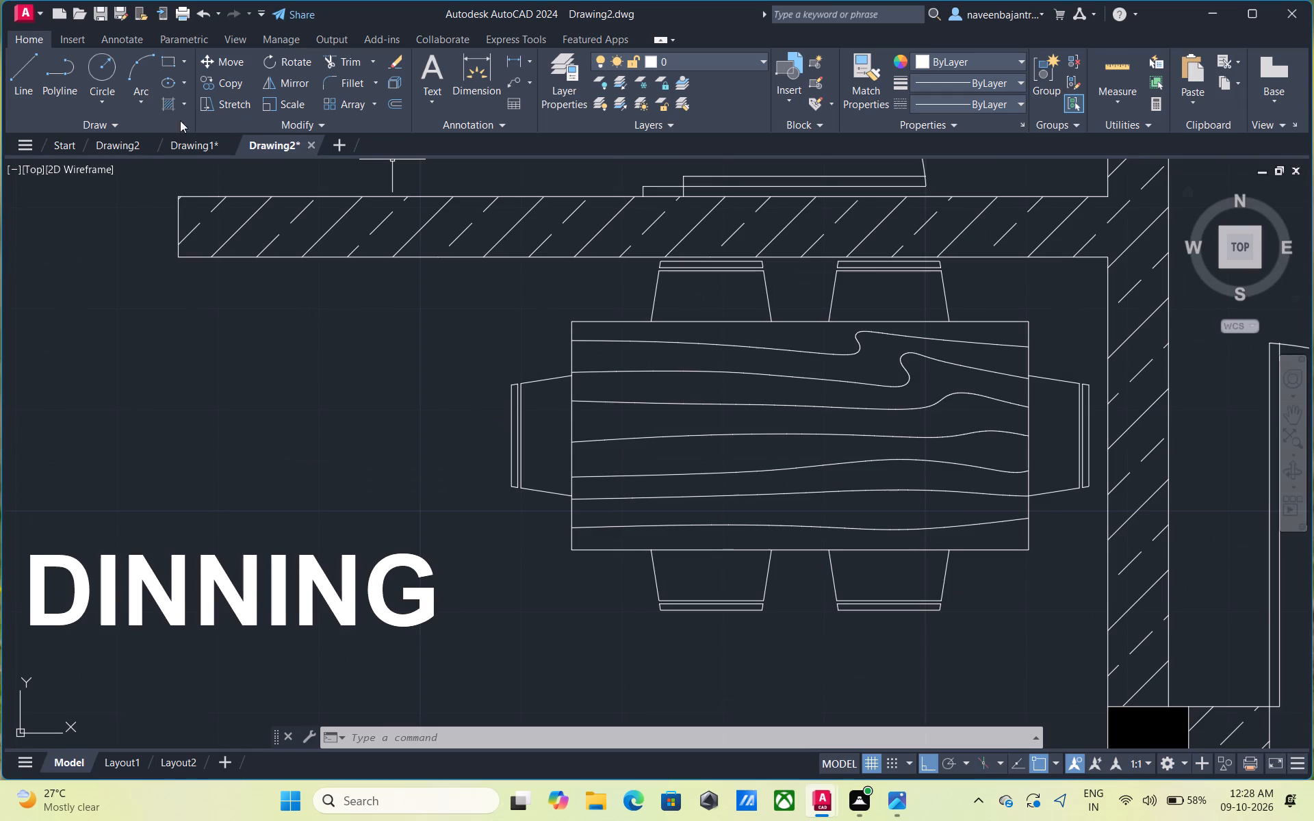
click(164, 103)
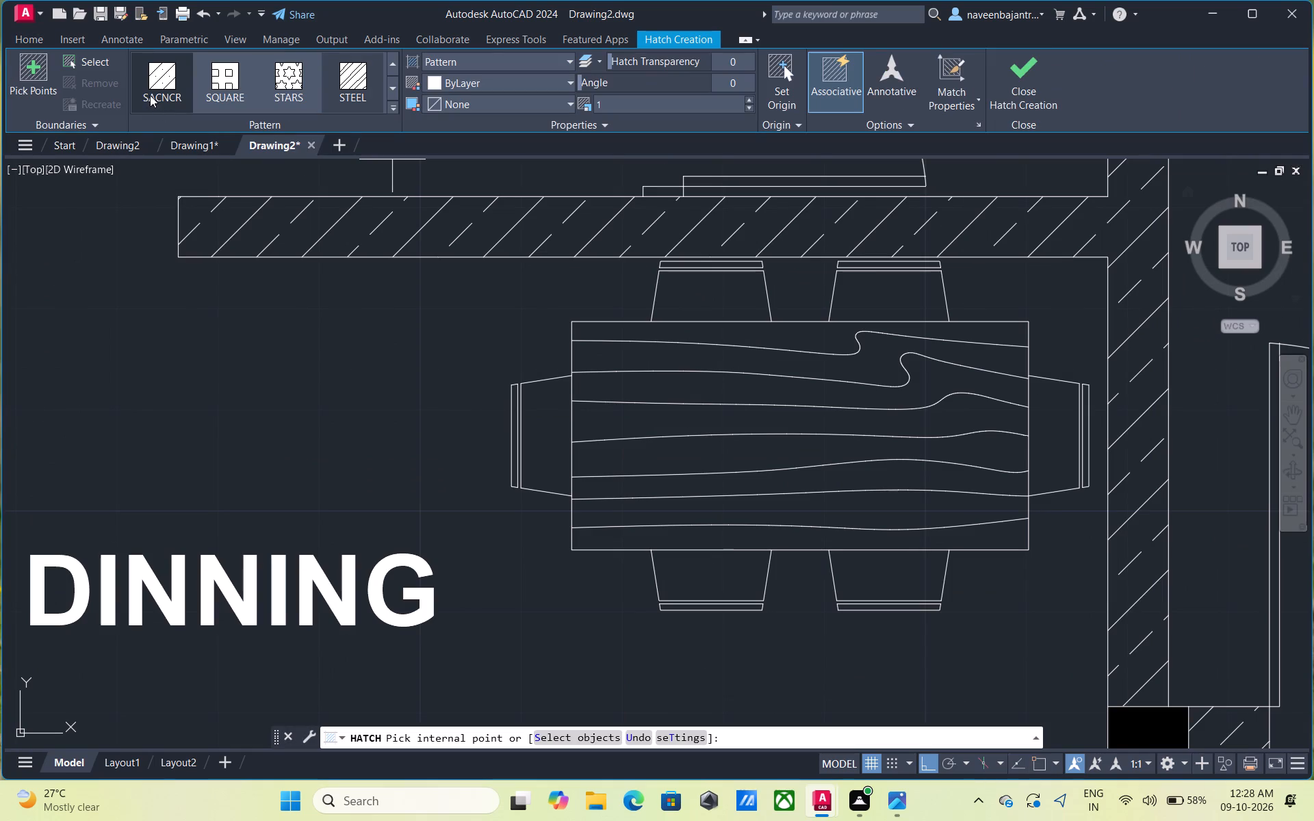
scroll(194, 90, up, 4)
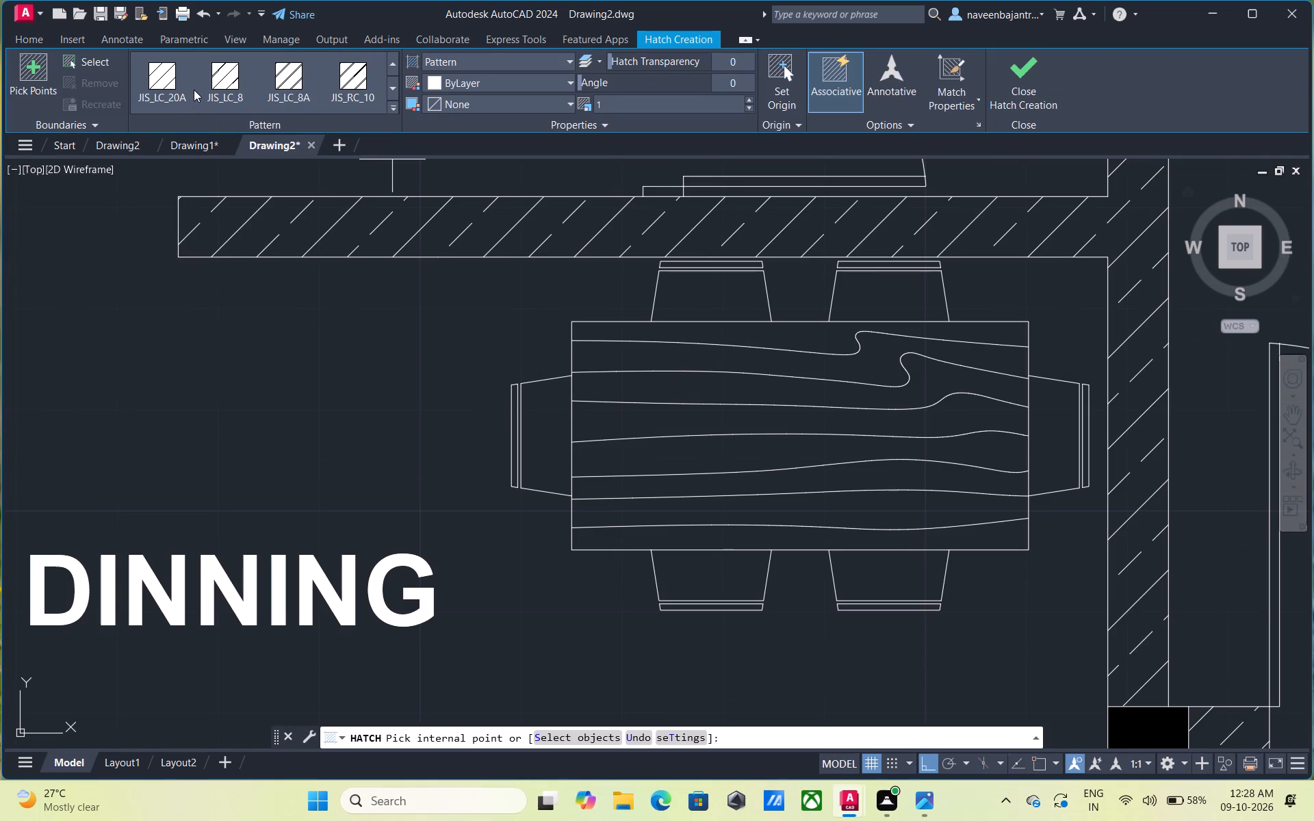
scroll(194, 90, up, 16)
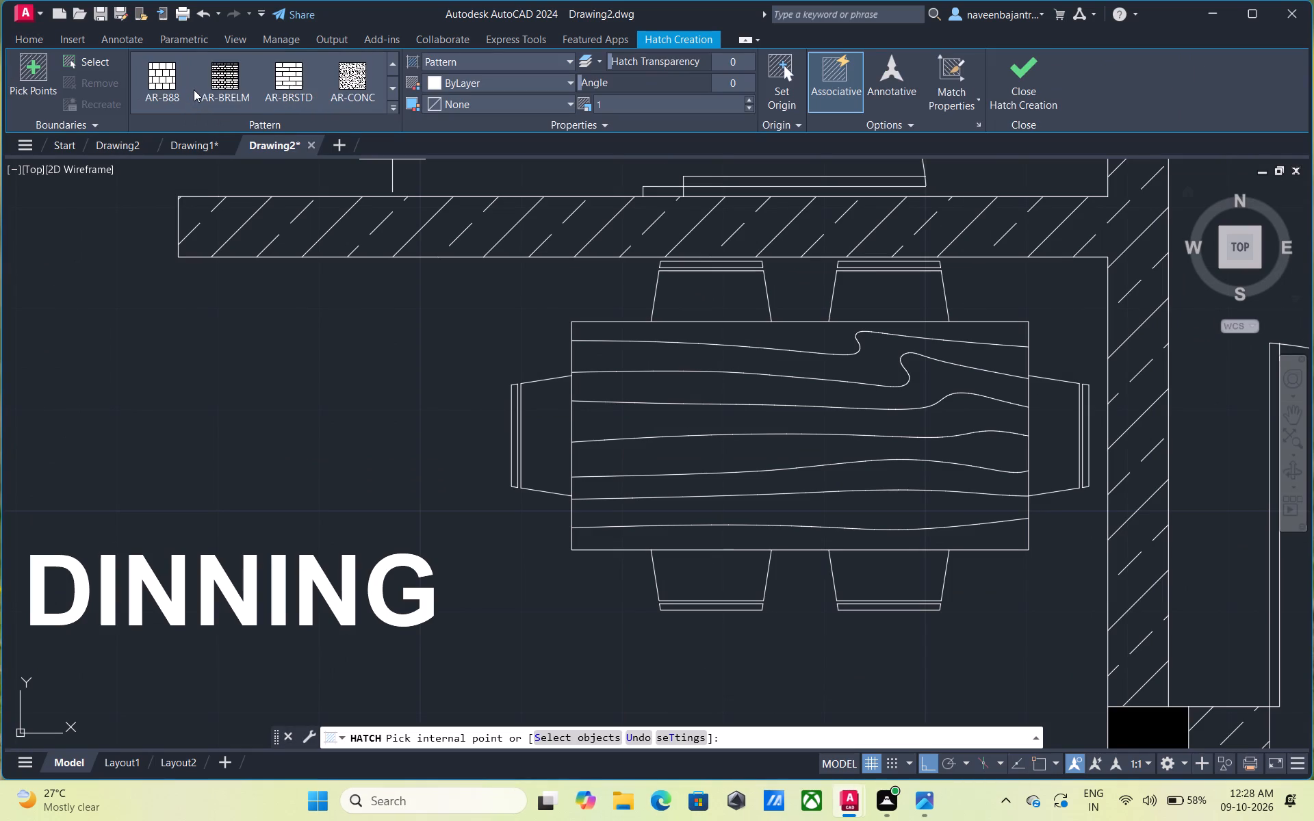
scroll(194, 90, up, 9)
click(166, 81)
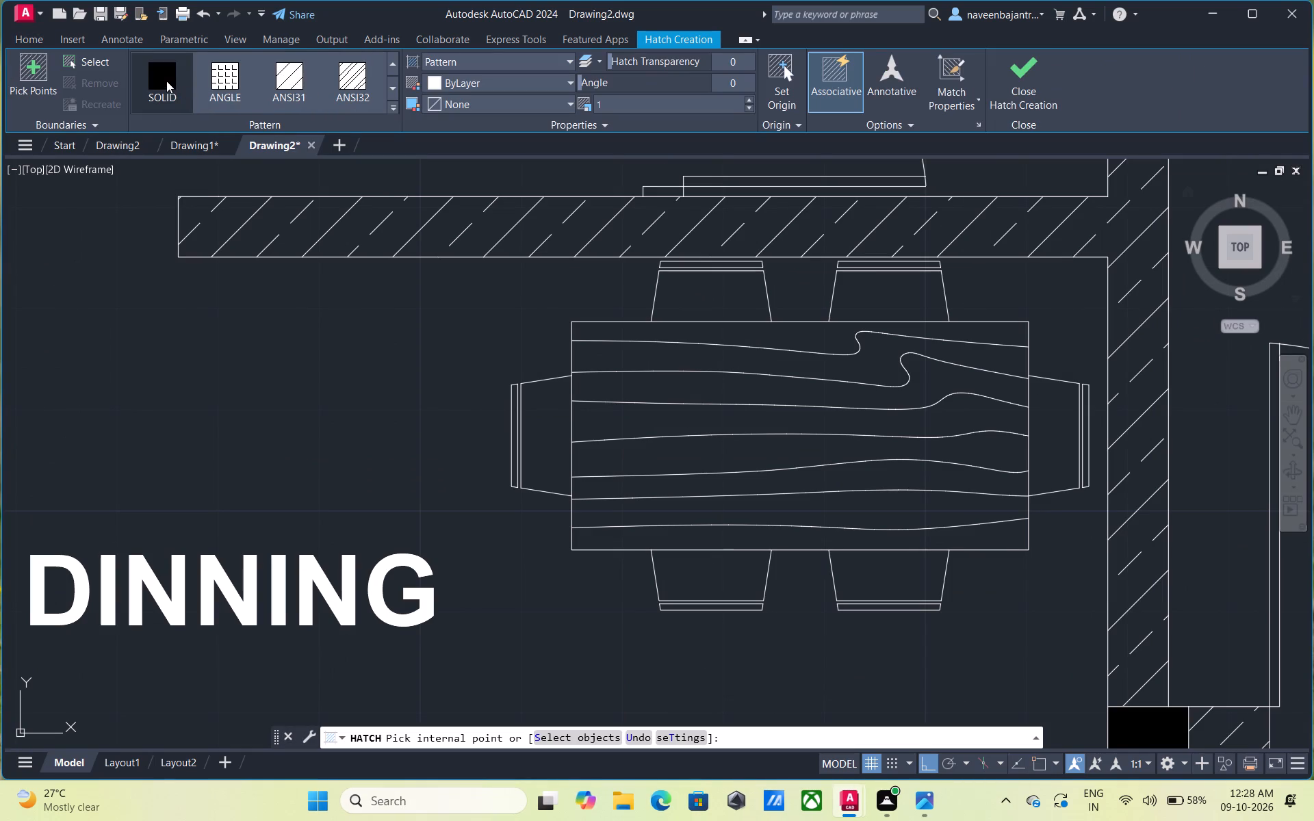
click(433, 79)
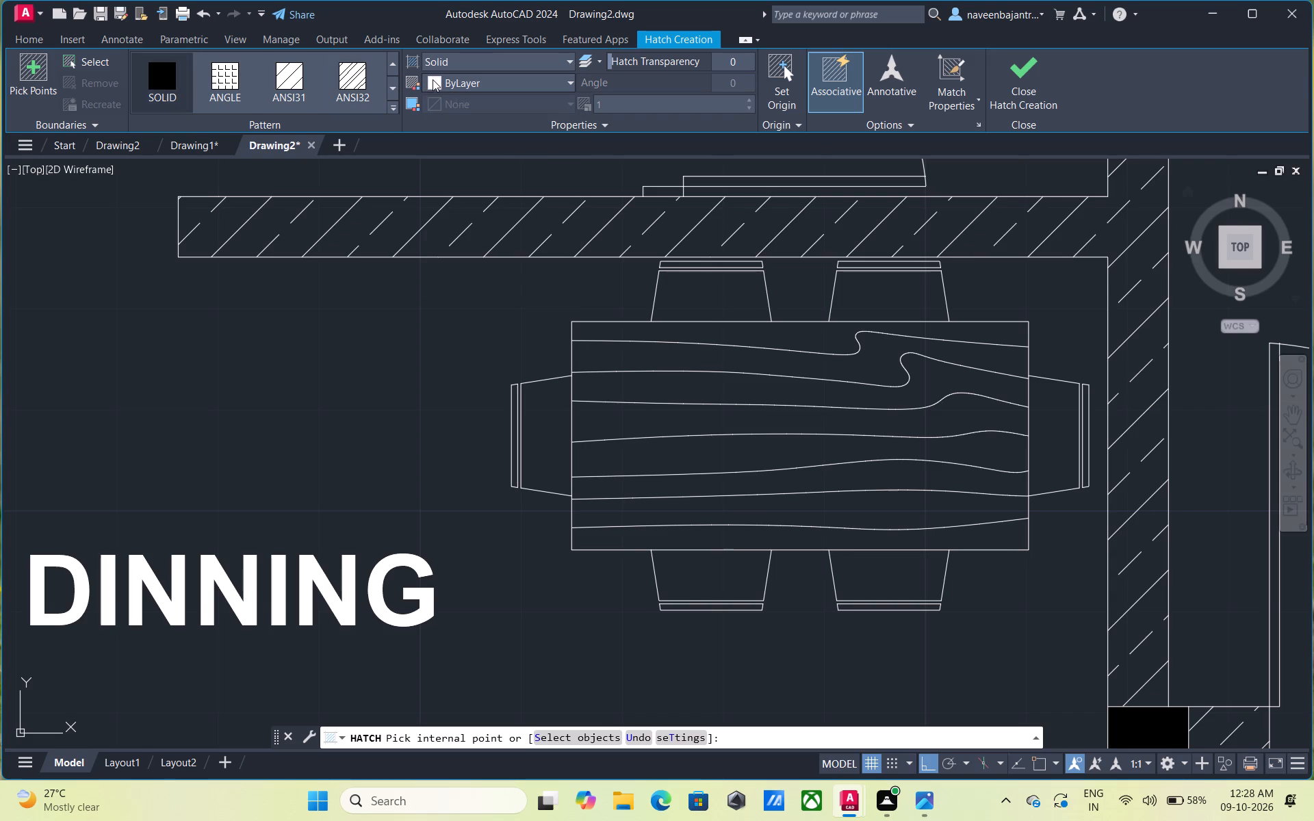
click(433, 153)
click(704, 300)
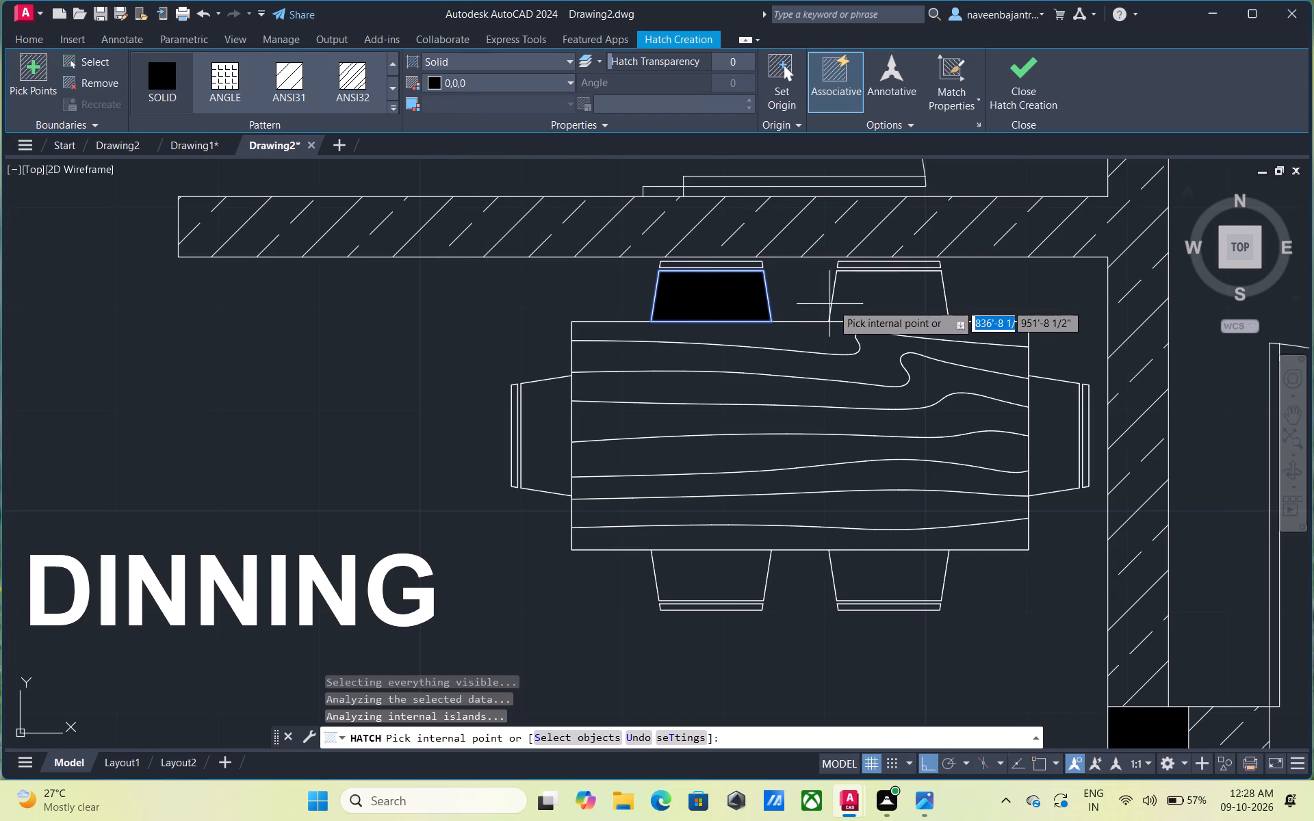
click(884, 303)
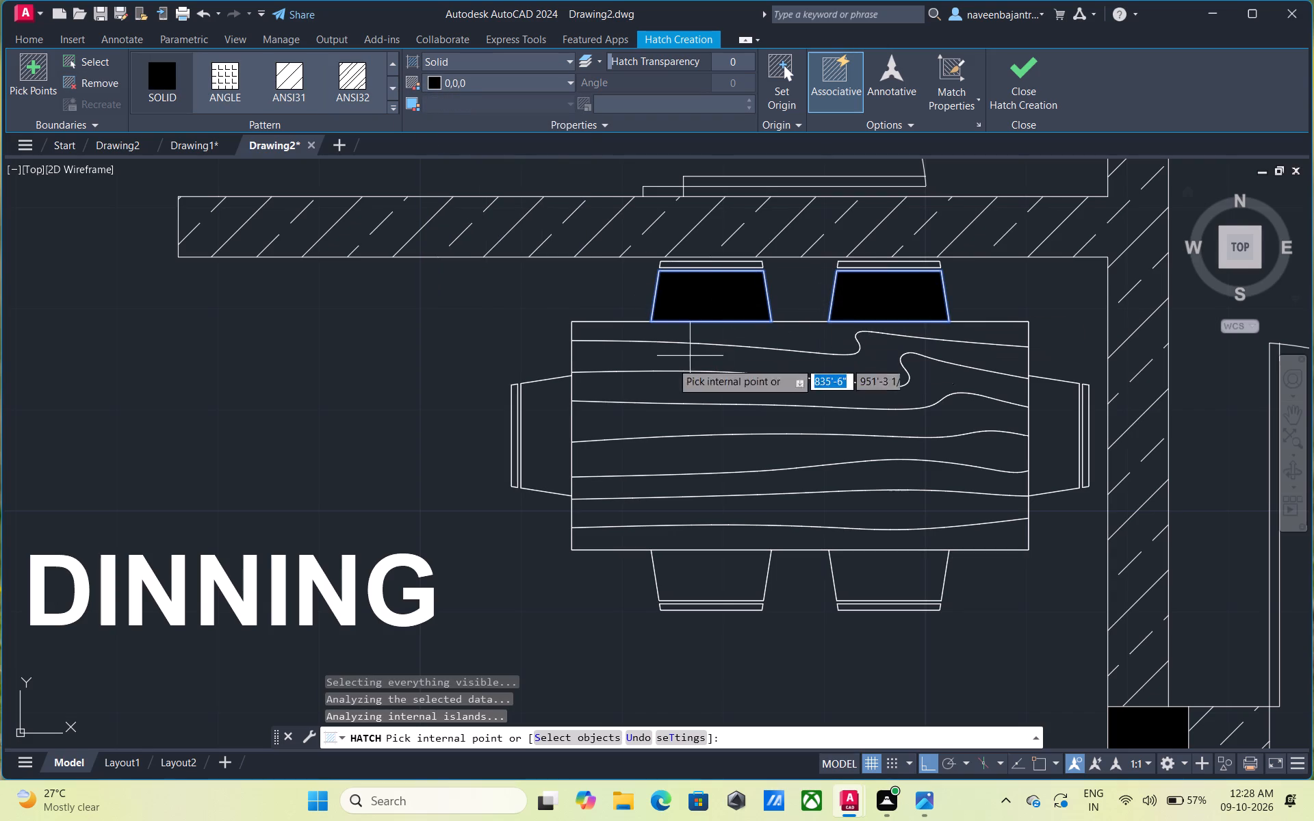
click(547, 436)
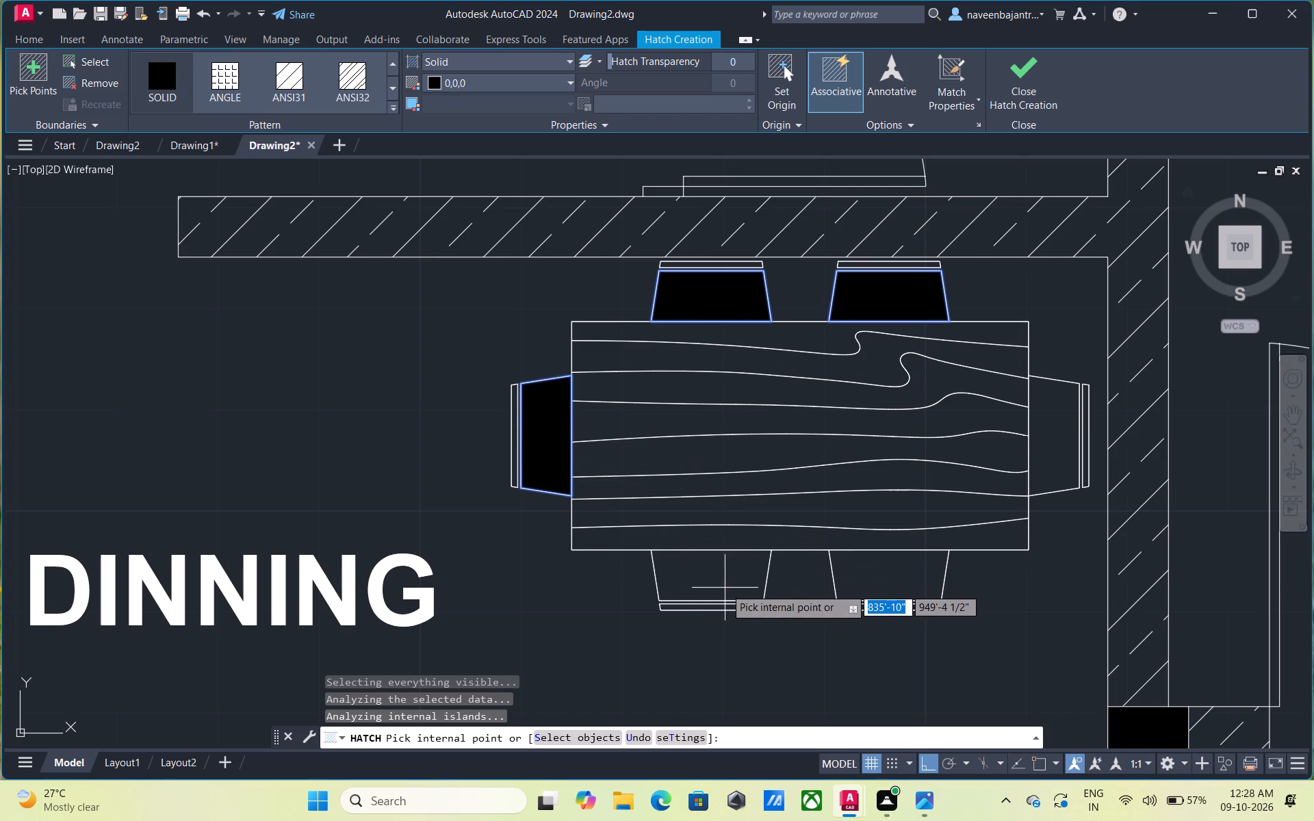
click(725, 588)
click(867, 587)
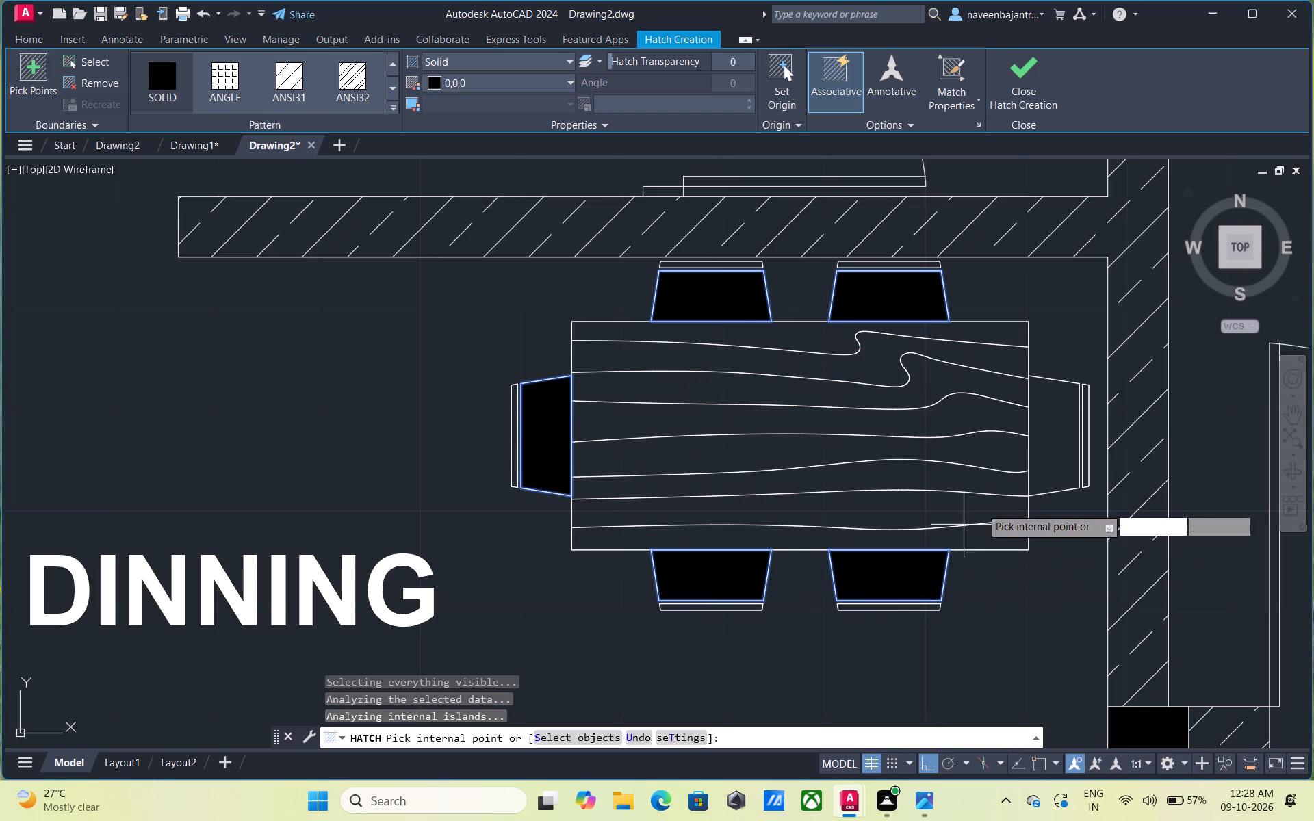
click(1048, 461)
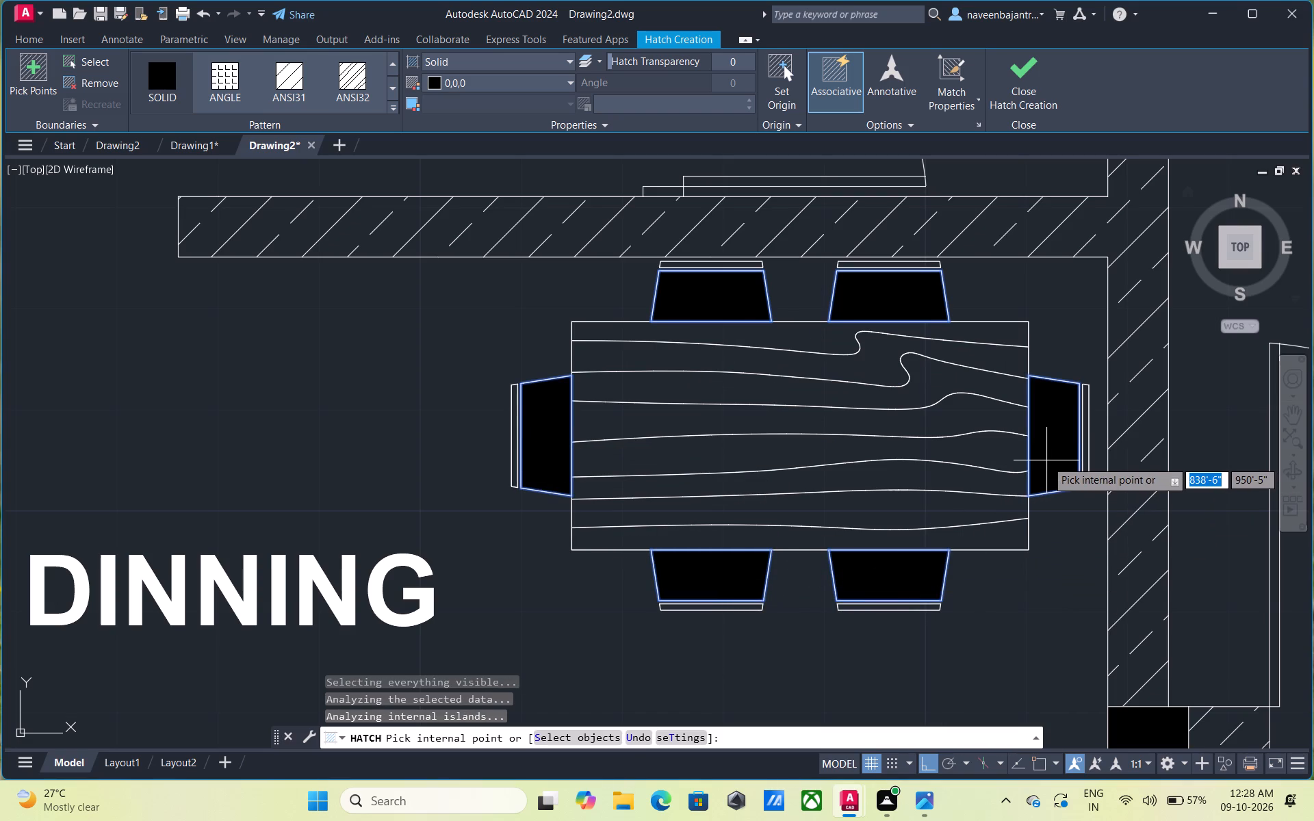
key(Escape)
Hatch the blanket areas of the beds in both bedrooms with the SOLID pattern in colour 0,0,0.
scroll(1046, 462, down, 2)
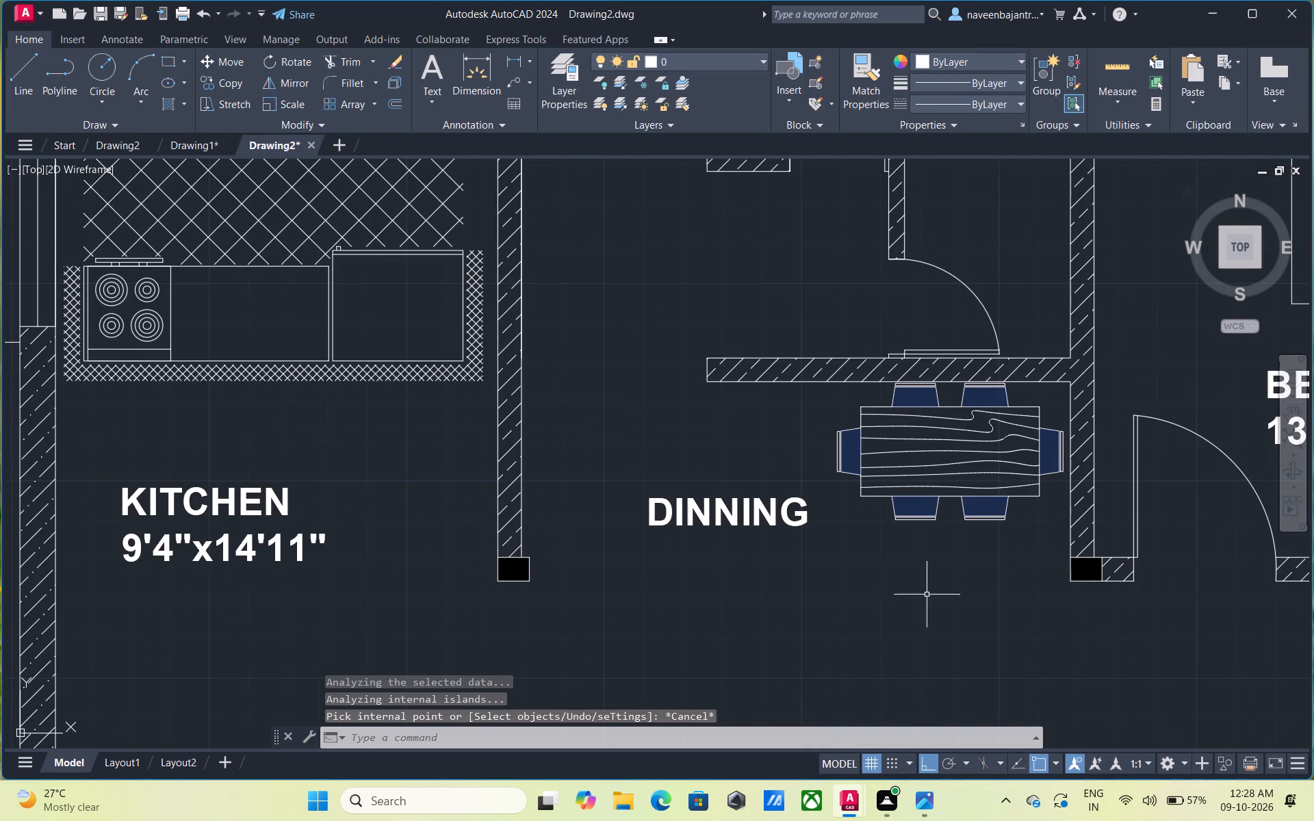
scroll(712, 599, down, 2)
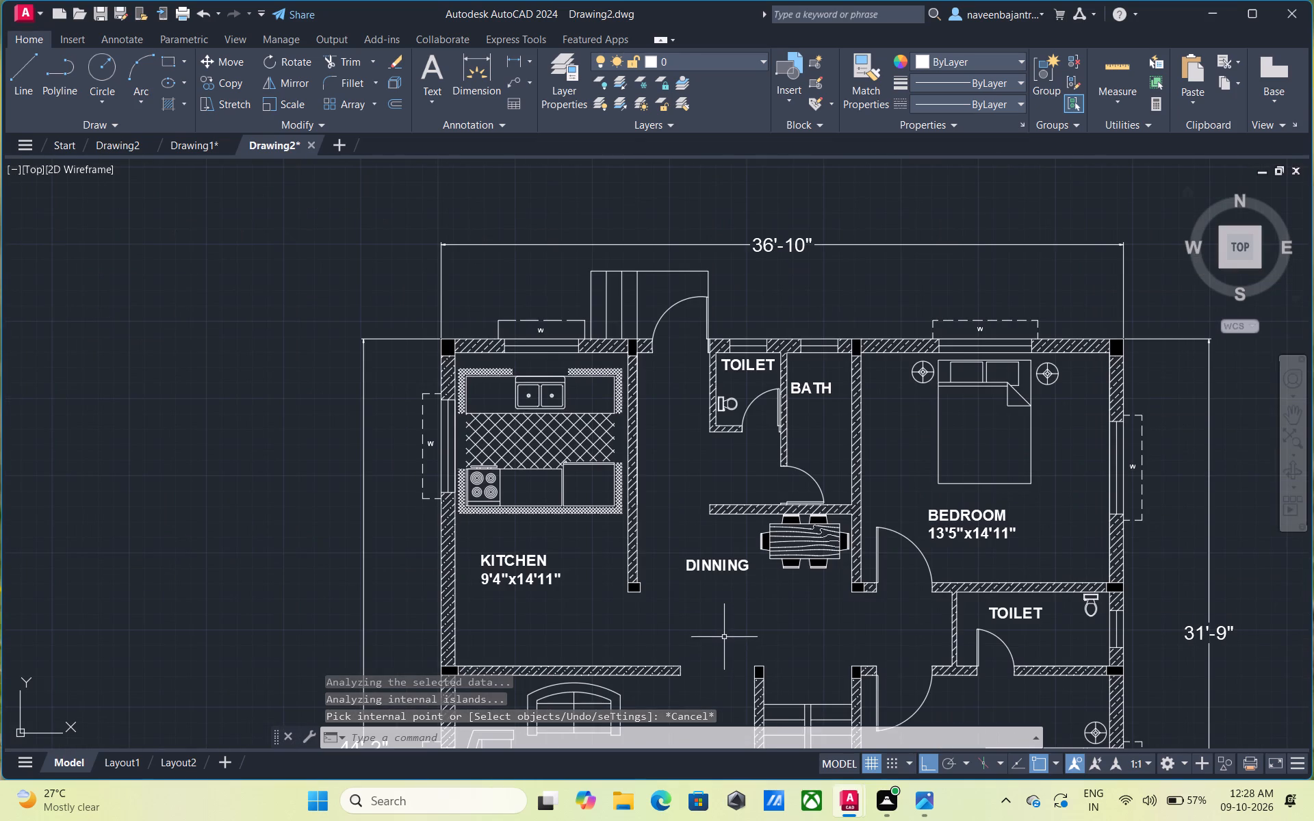
middle_drag(722, 629, 684, 575)
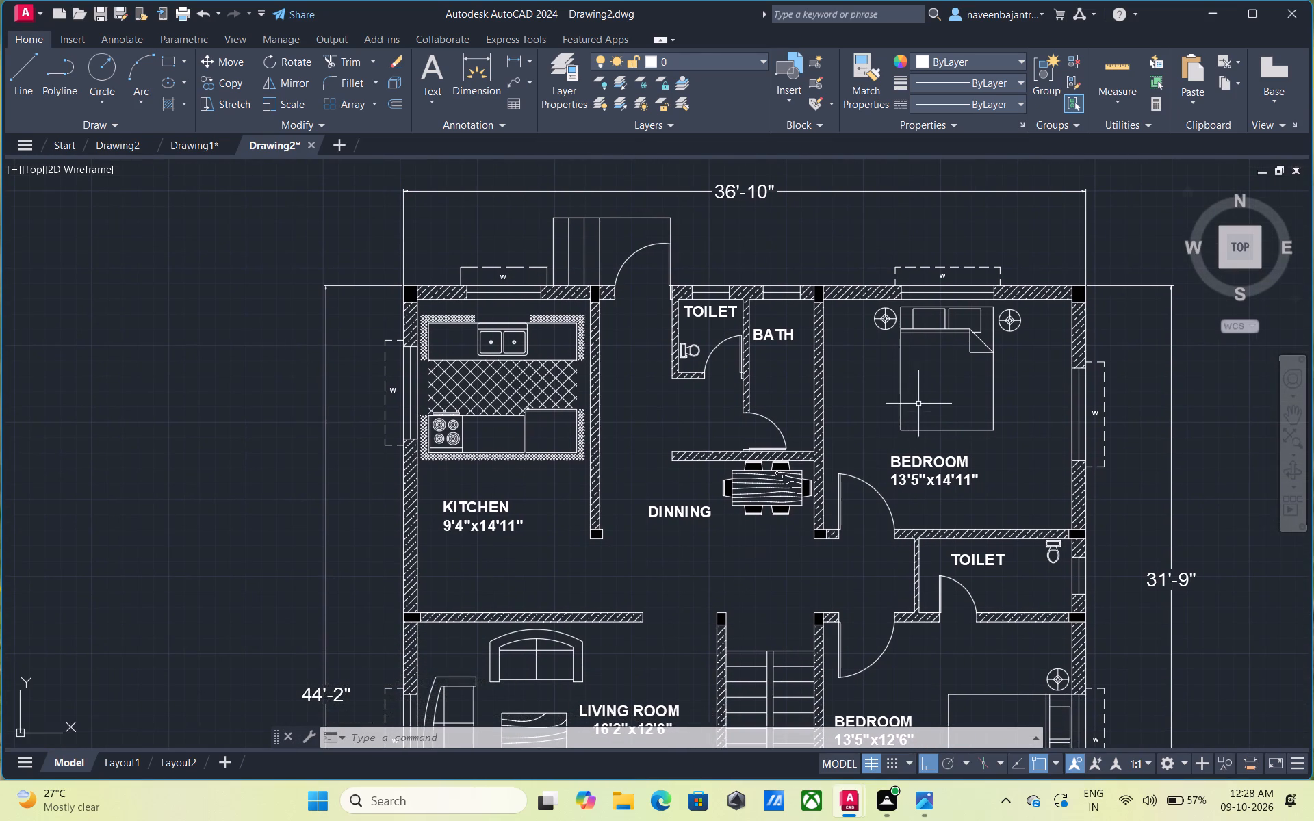
click(166, 107)
click(151, 81)
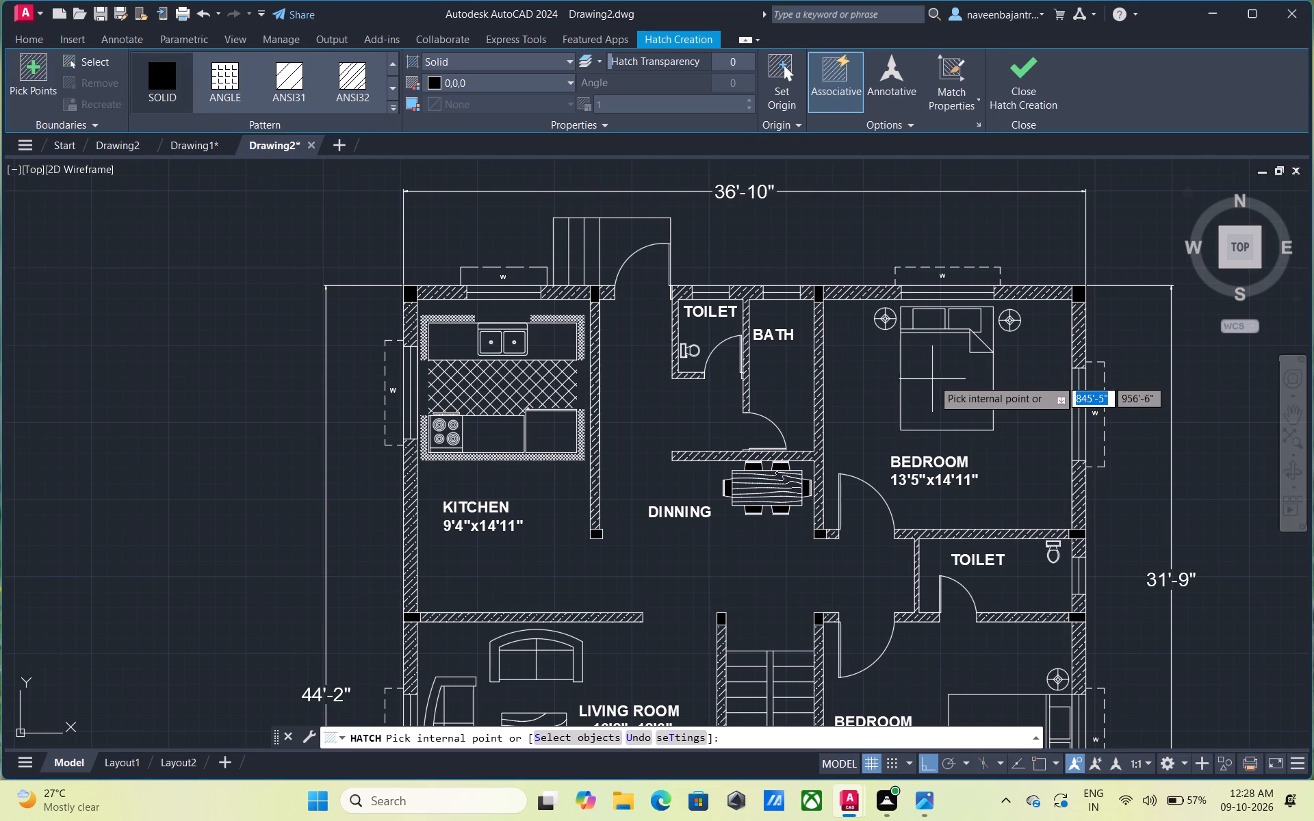
click(951, 382)
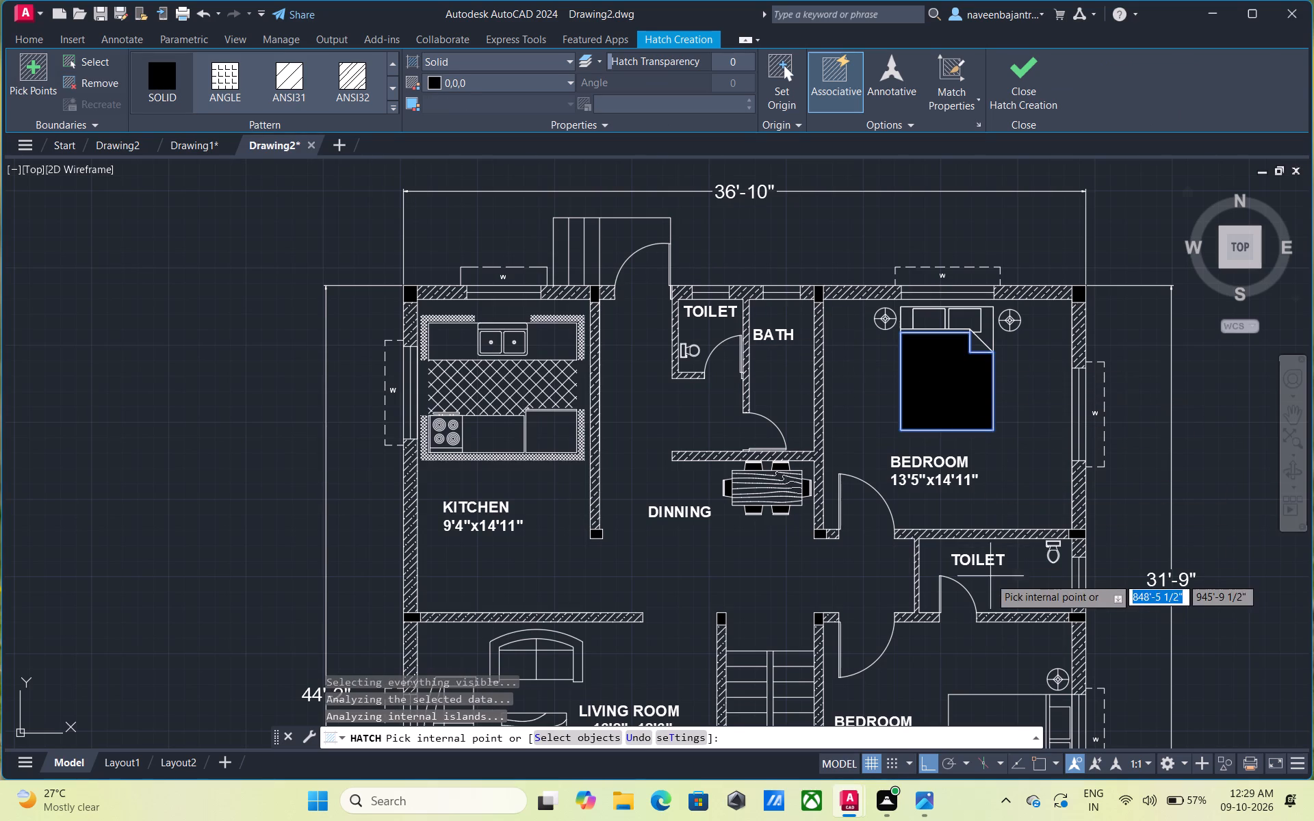
middle_drag(999, 581, 901, 362)
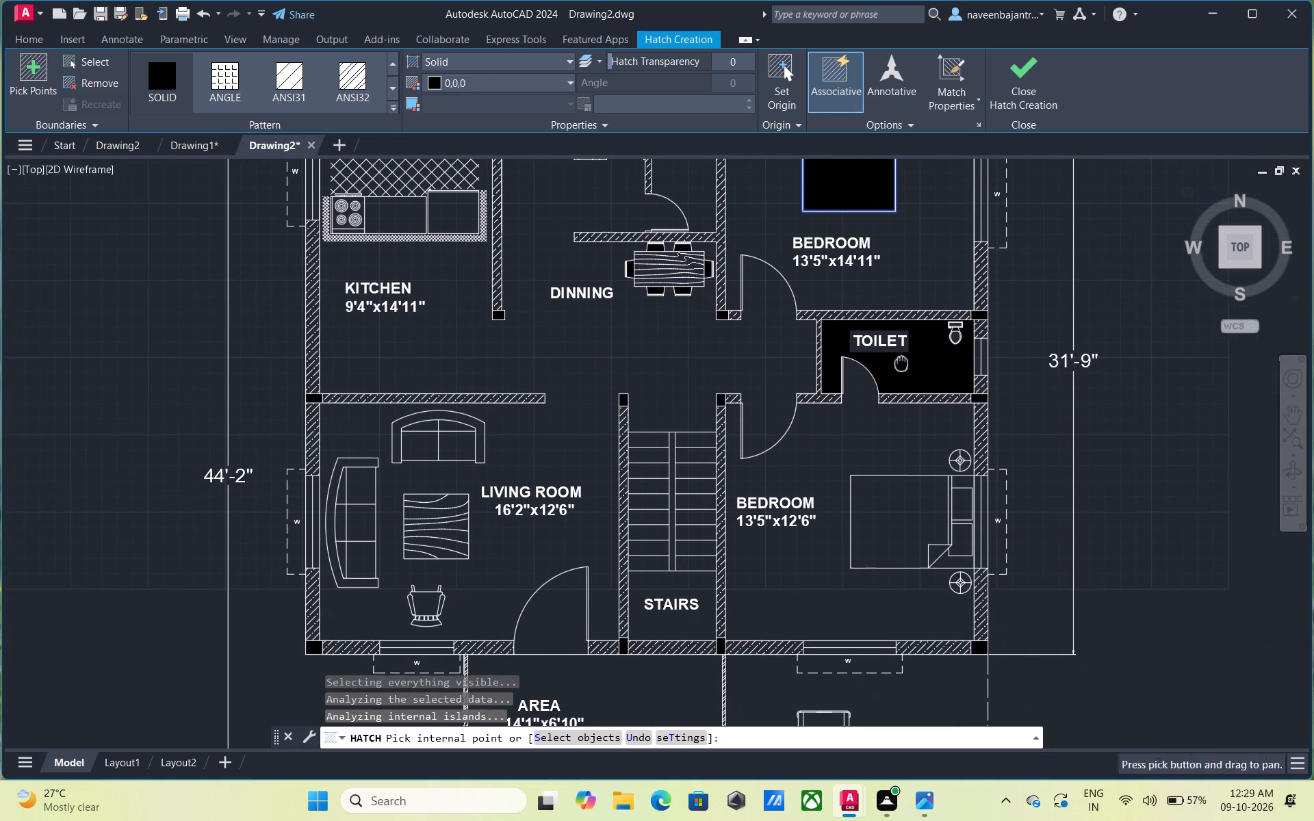
click(895, 522)
key(Escape)
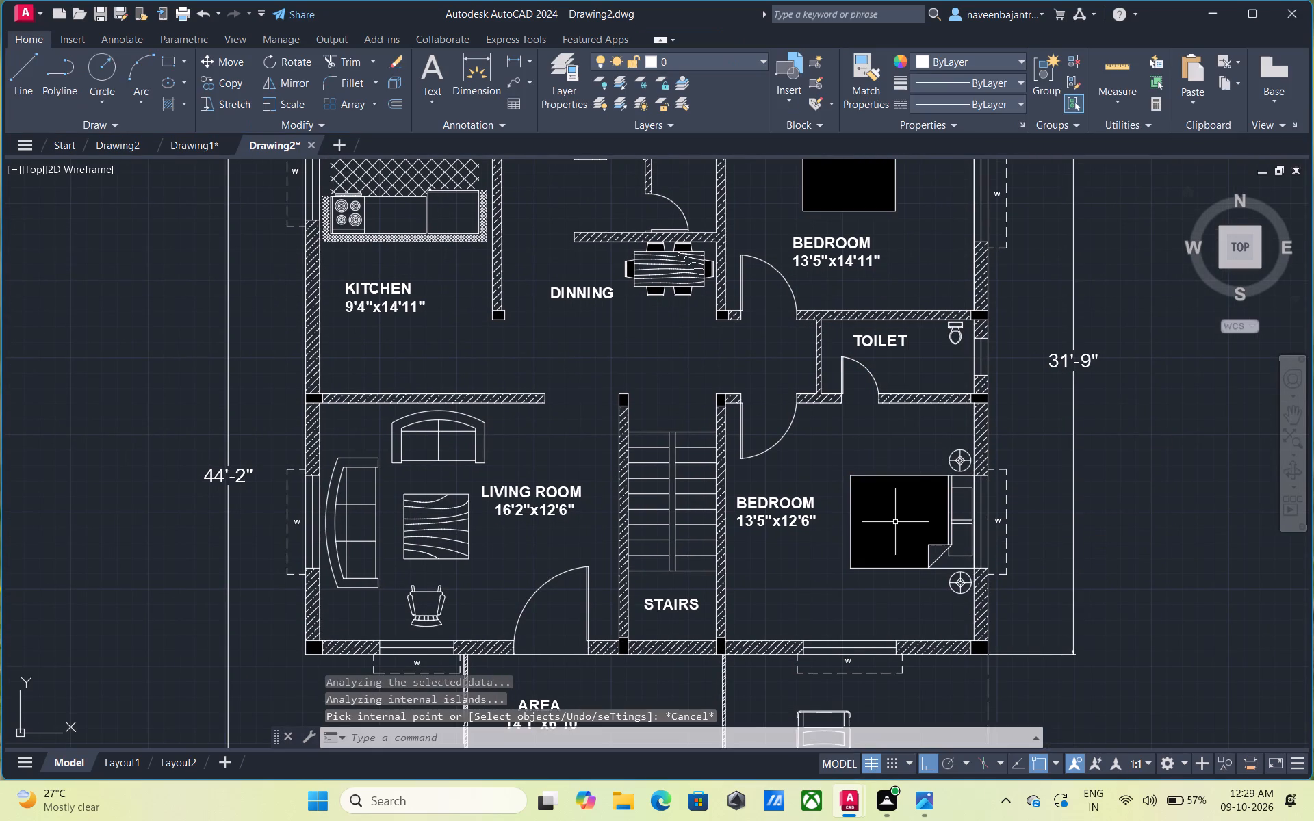
Examine the plan's filled furniture, door openings and wall ends around the living room, stairs, dining area and bedrooms.
scroll(895, 522, down, 2)
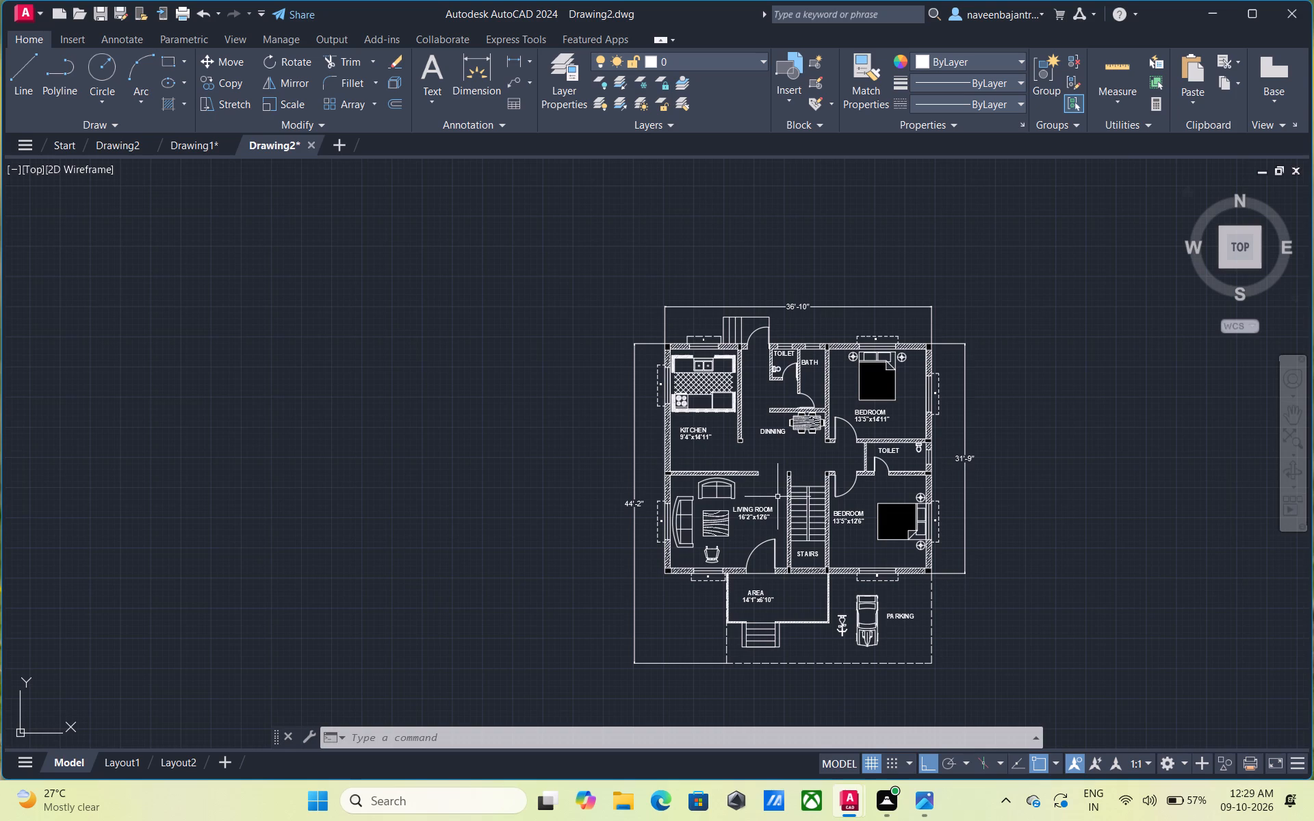
scroll(777, 497, up, 3)
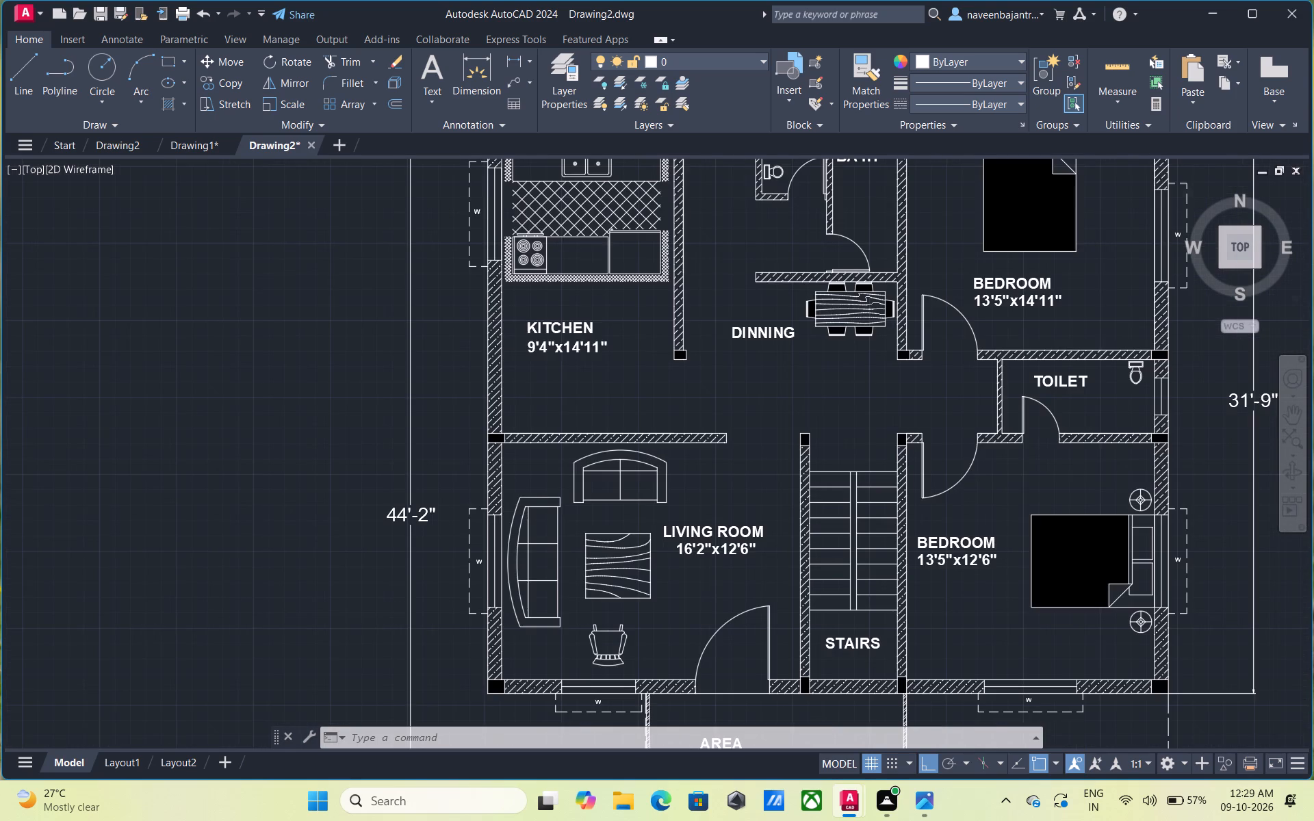
scroll(777, 497, up, 1)
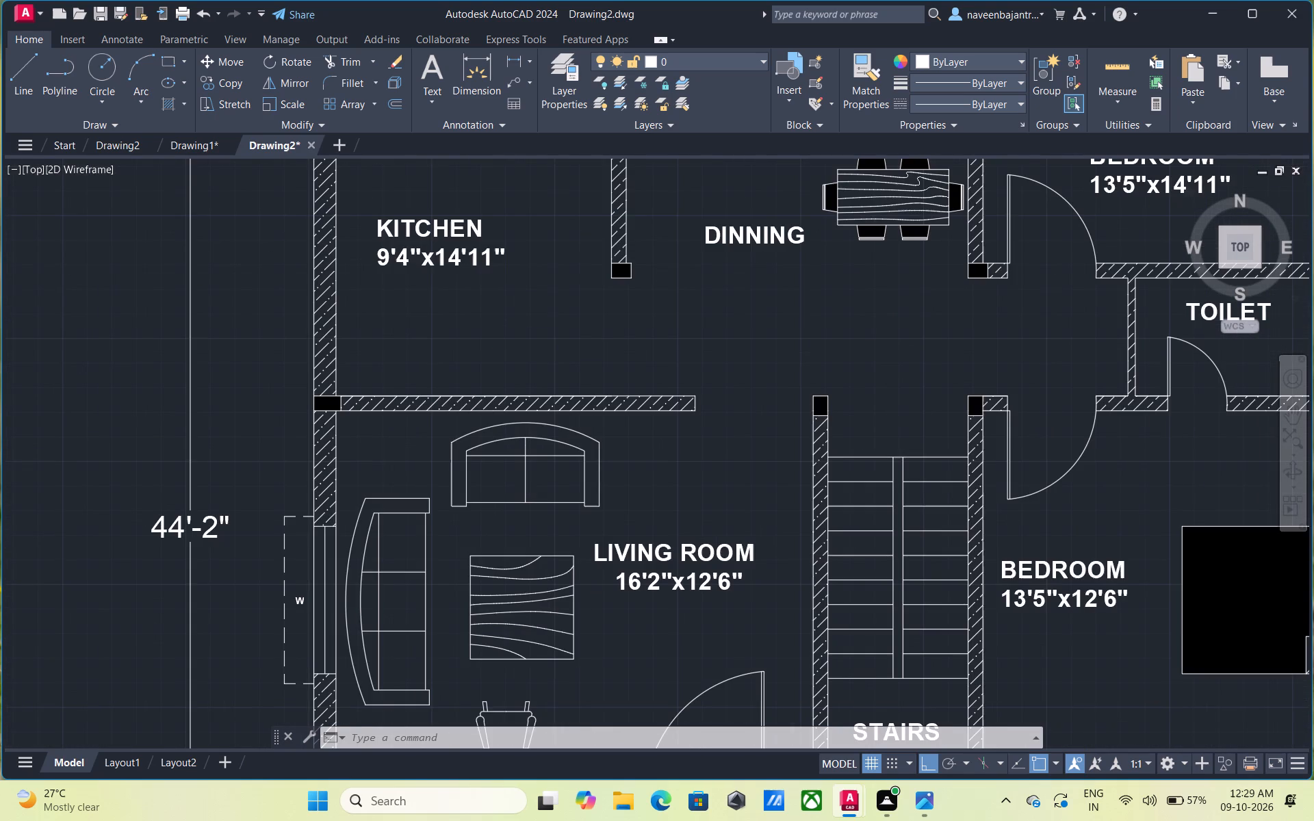
scroll(777, 497, down, 2)
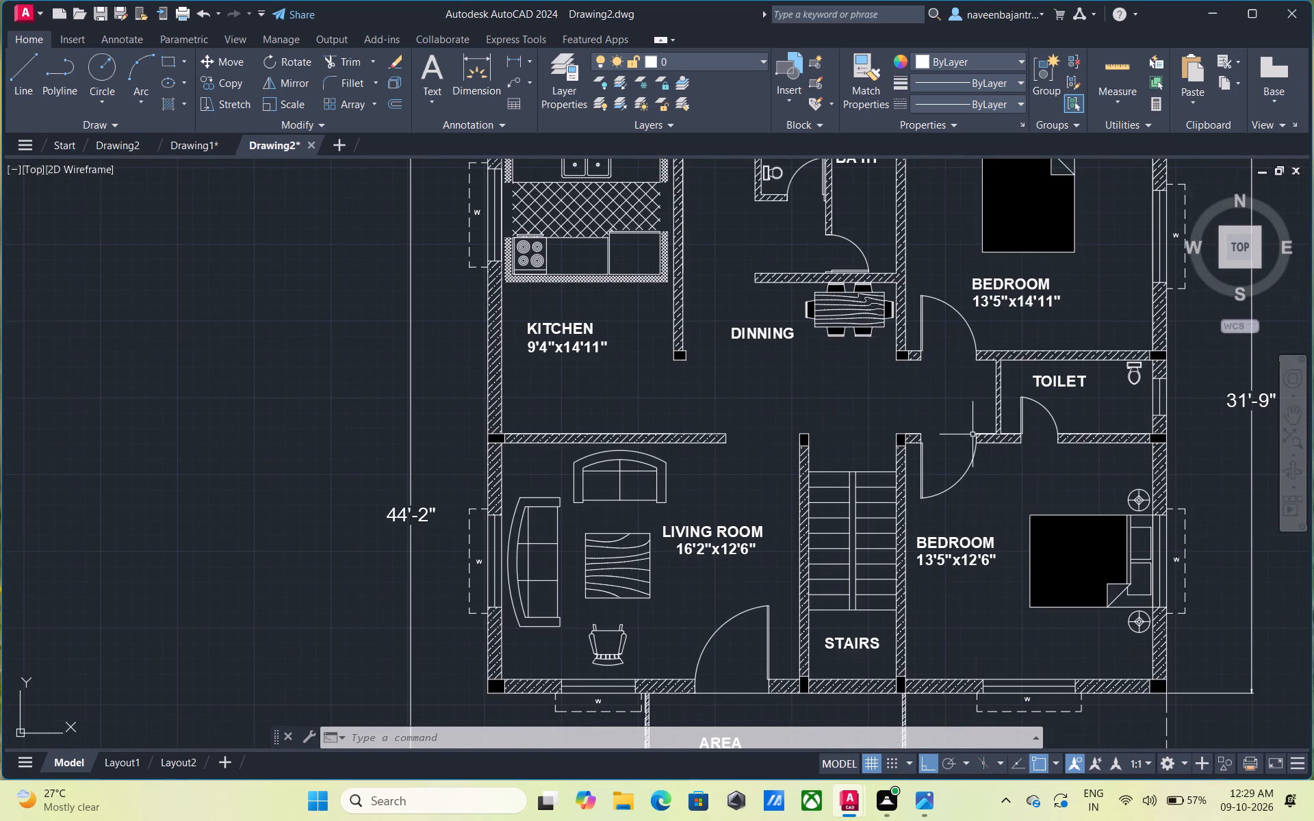
scroll(972, 434, up, 8)
scroll(972, 434, down, 4)
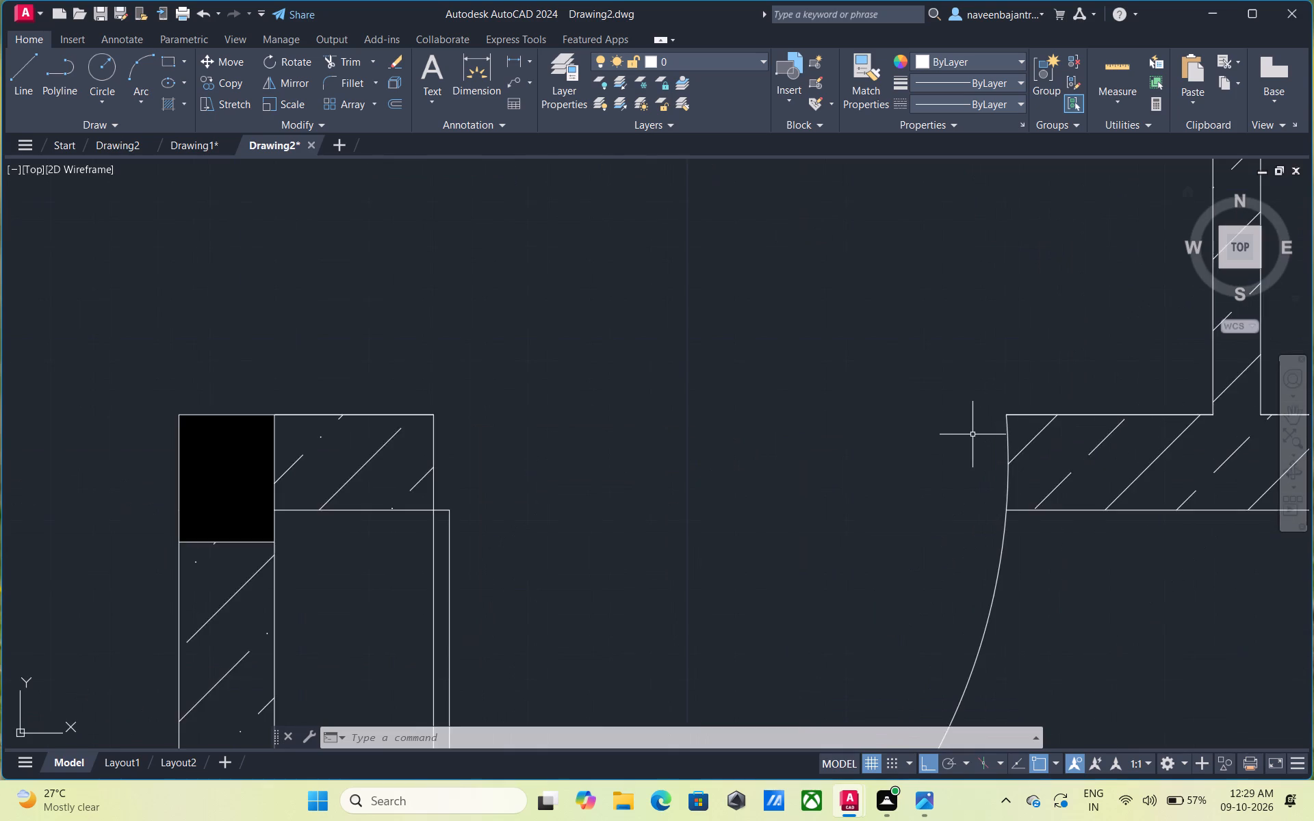
scroll(973, 434, down, 6)
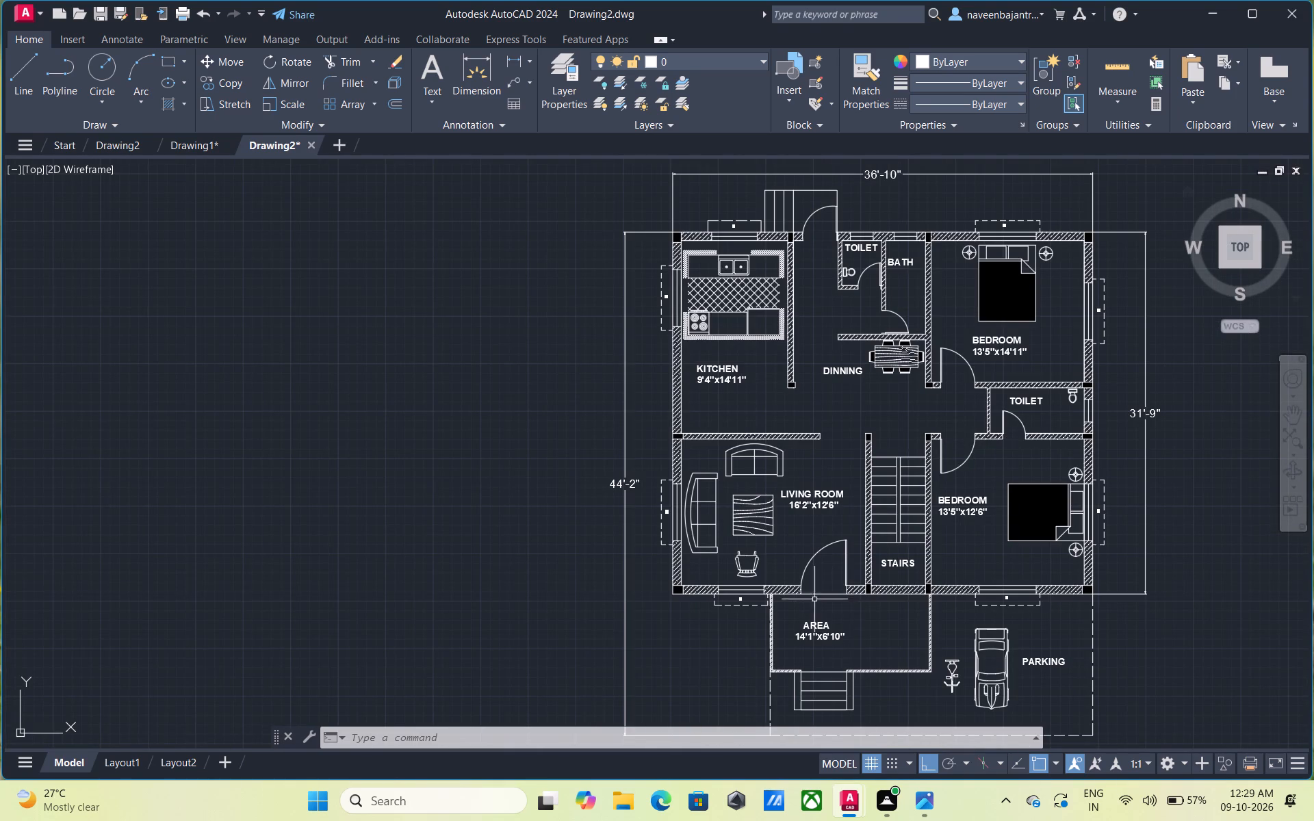
scroll(803, 589, up, 7)
scroll(803, 589, down, 5)
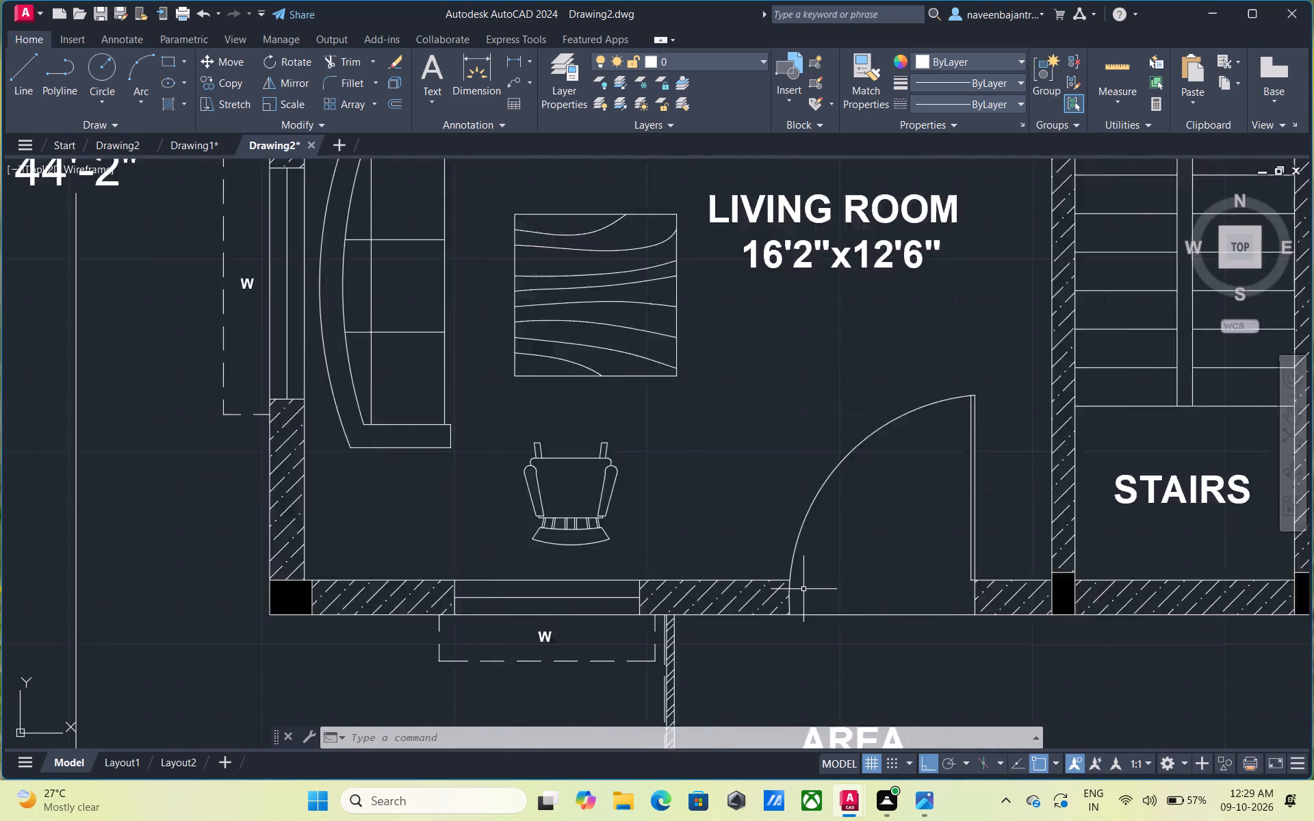
scroll(803, 589, down, 1)
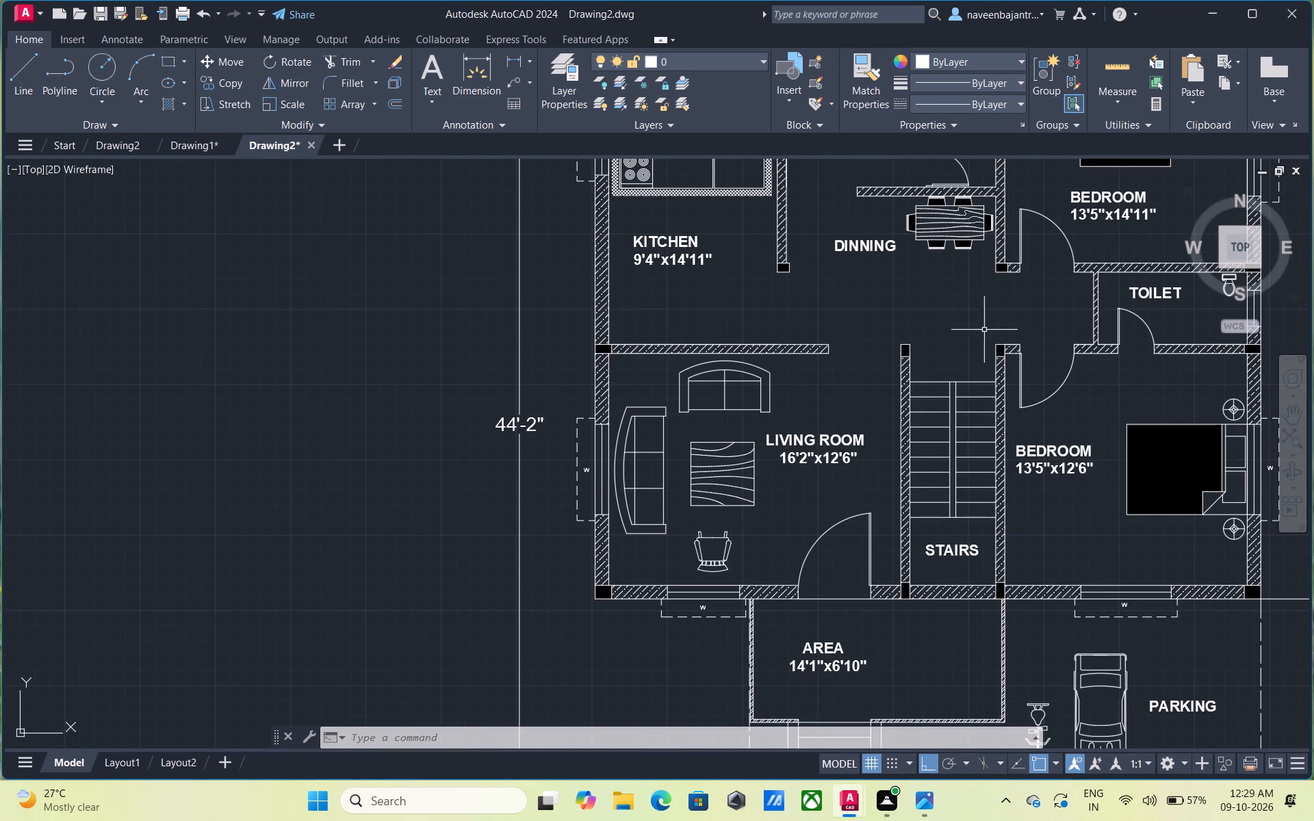
scroll(1079, 354, up, 5)
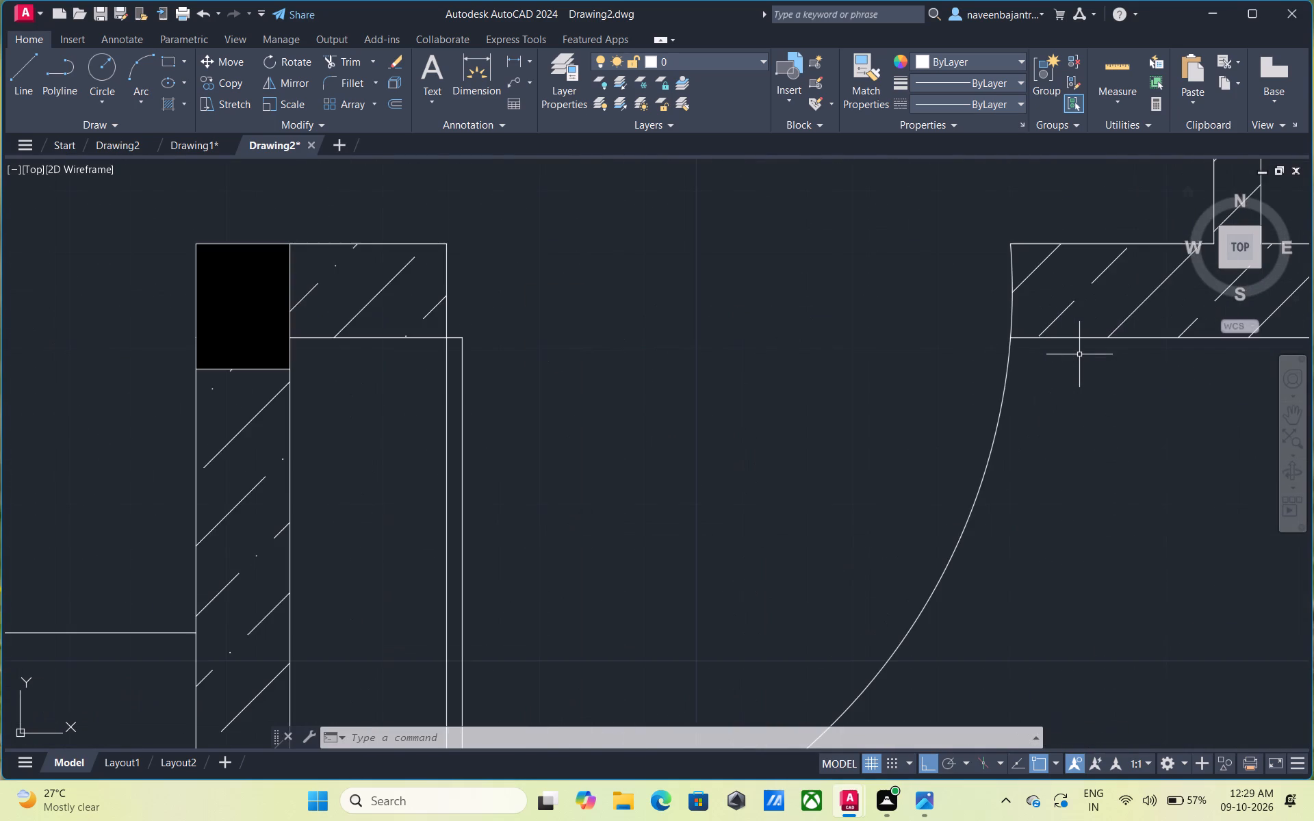
scroll(1079, 354, down, 4)
scroll(1066, 209, up, 5)
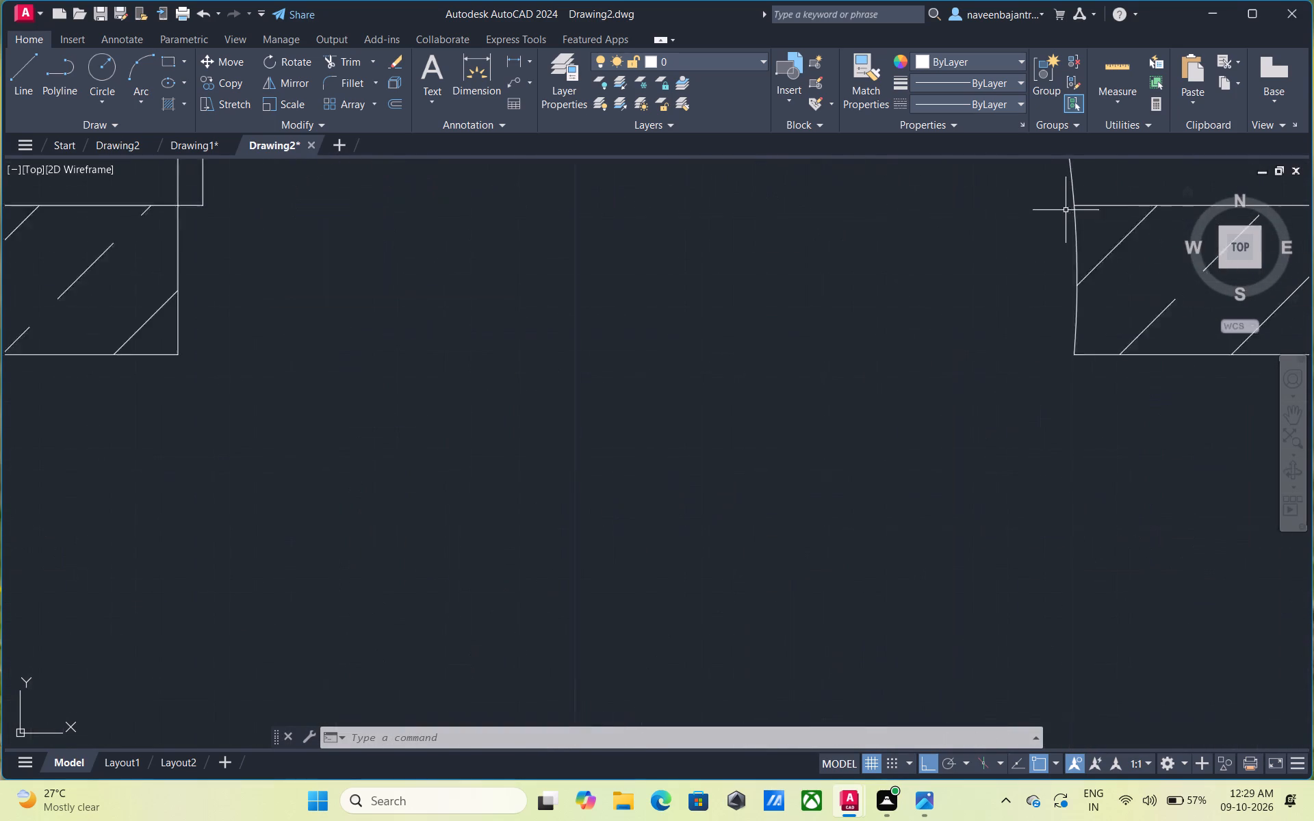
scroll(1066, 210, up, 2)
scroll(1065, 220, down, 7)
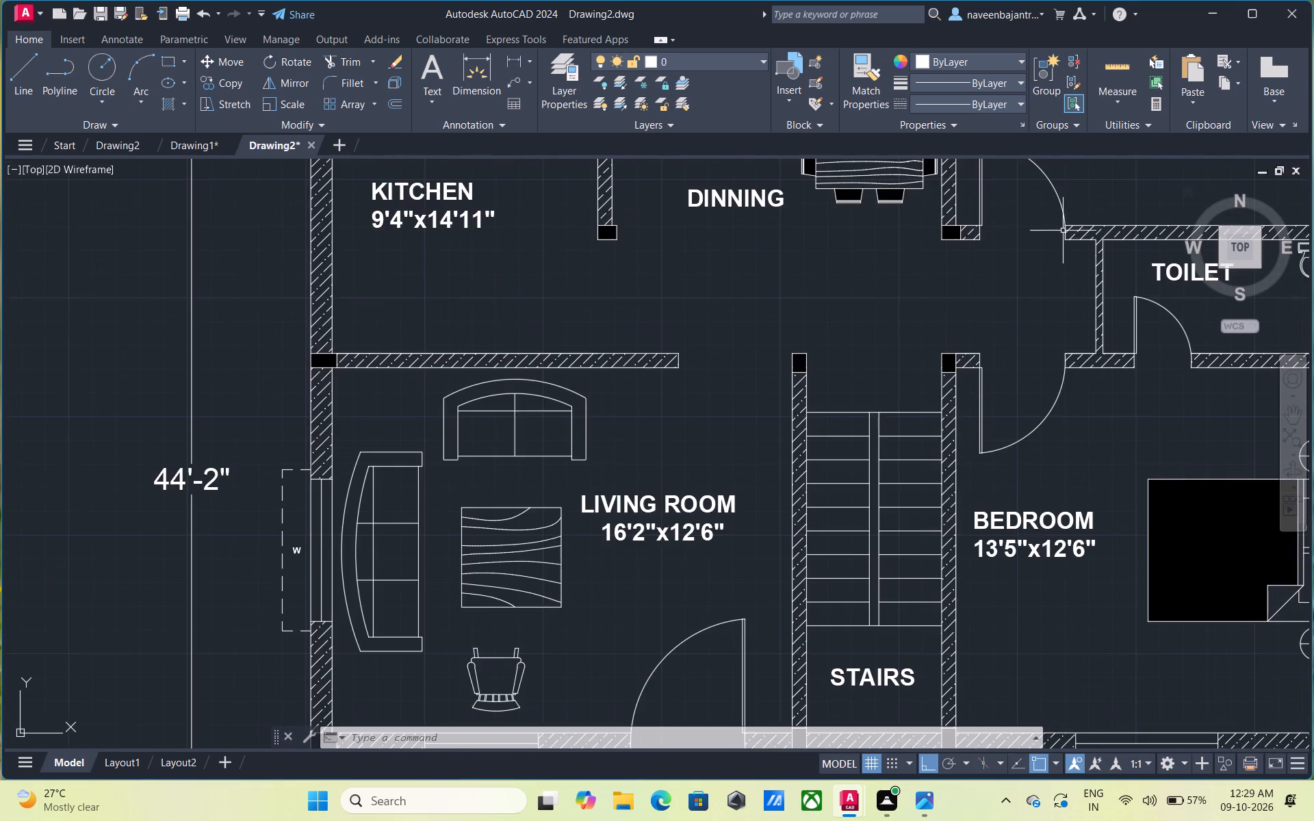
scroll(1044, 250, down, 1)
middle_drag(1042, 252, 1088, 461)
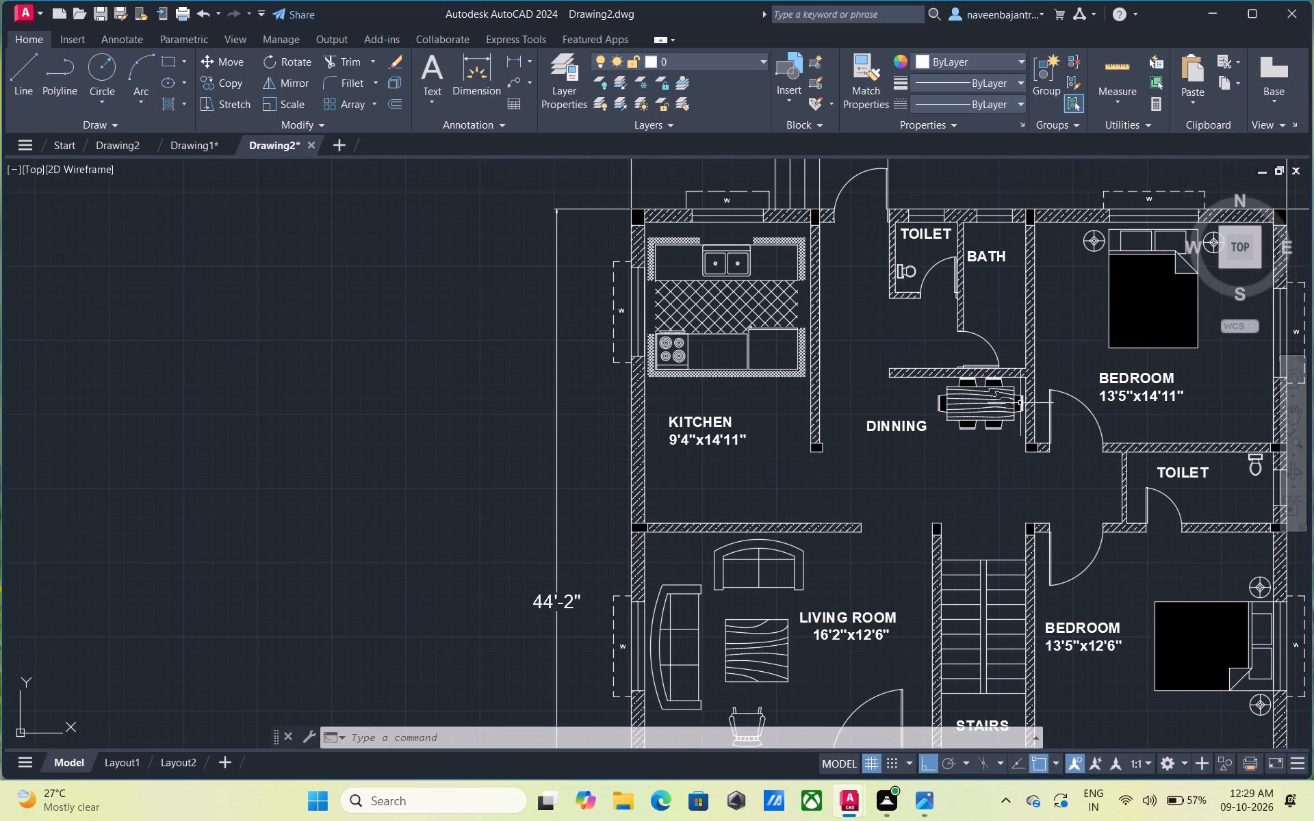
Trim the straight wall-end line that overlaps the bath door's swing arc, at the end of the toilet/bath partition.
scroll(958, 328, up, 8)
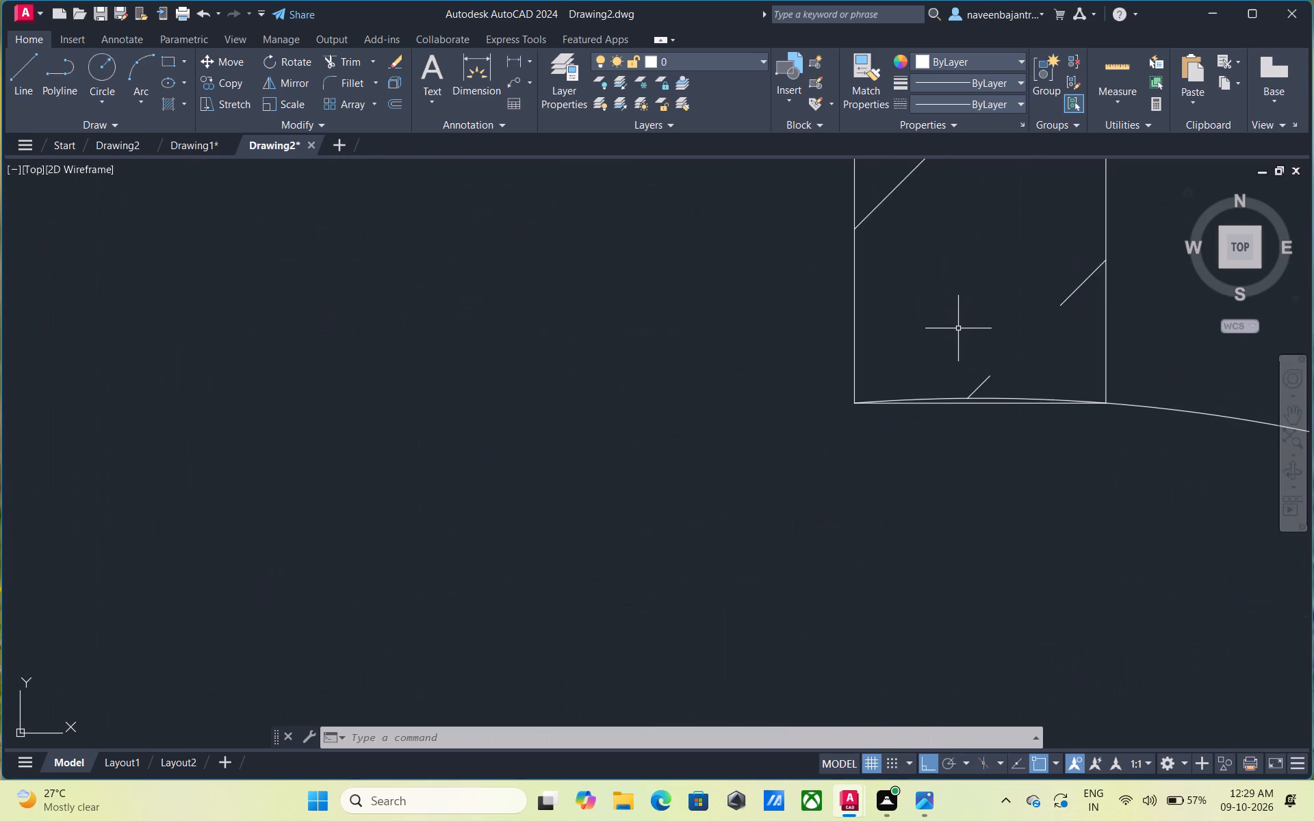
scroll(958, 328, up, 2)
key(Escape)
text(TR)
key(space)
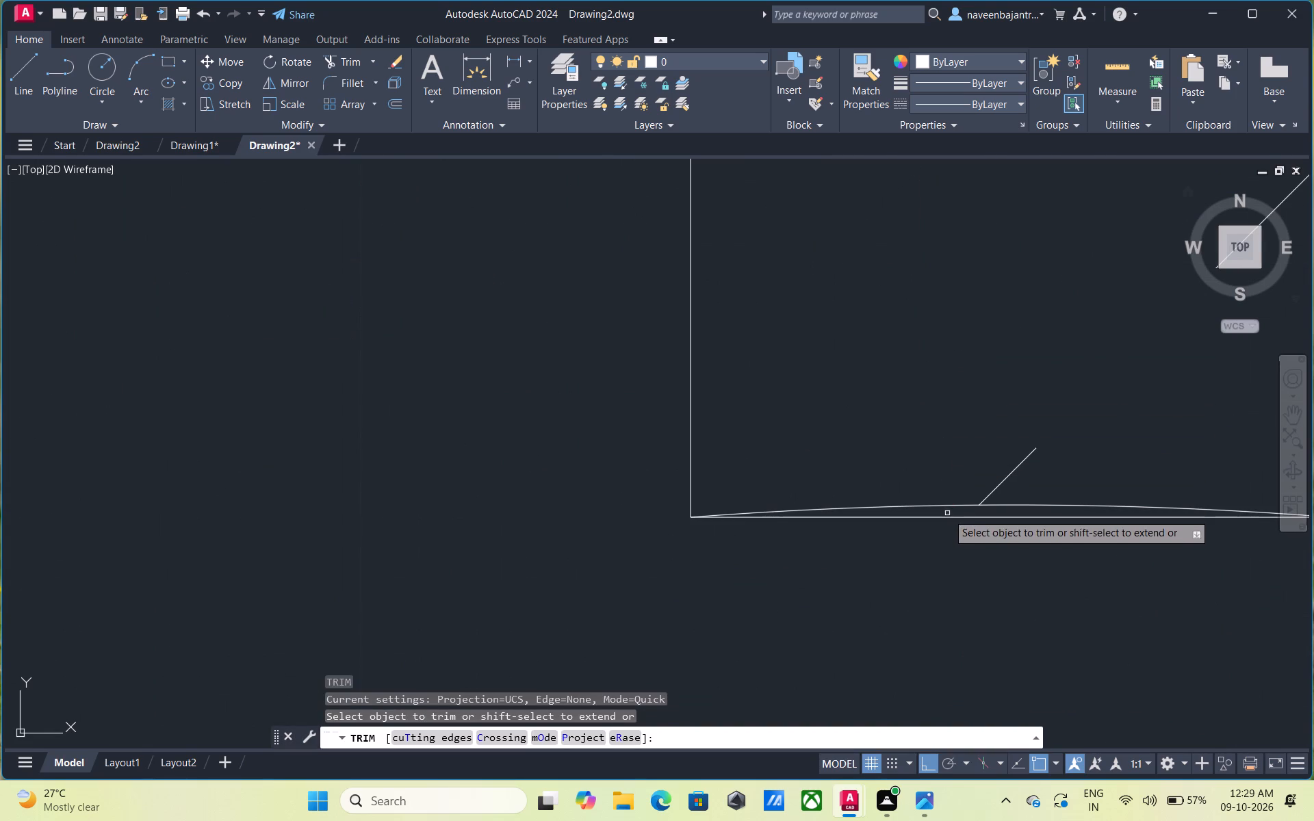
click(948, 516)
scroll(948, 516, down, 8)
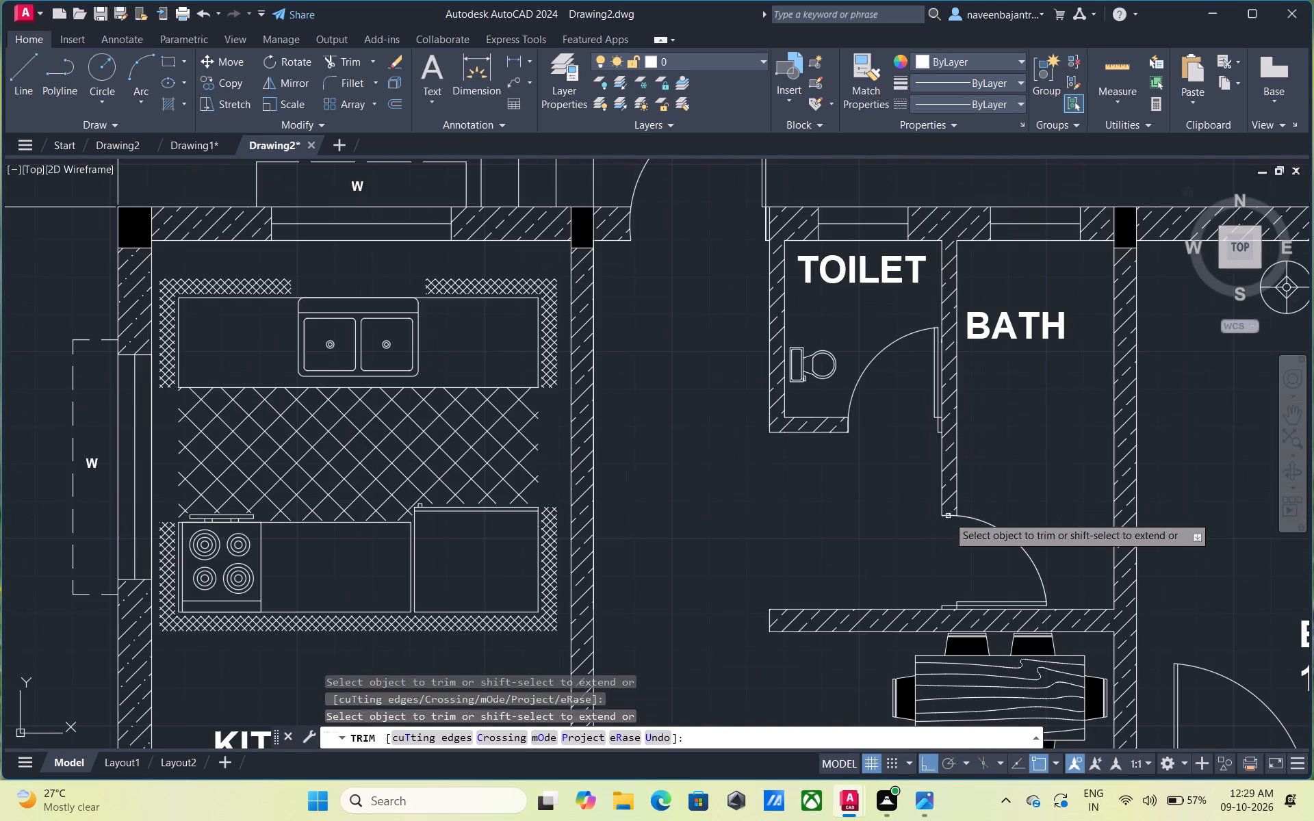
Trim the straight wall-end line beside the swing arc of the upper toilet's door.
scroll(849, 427, up, 5)
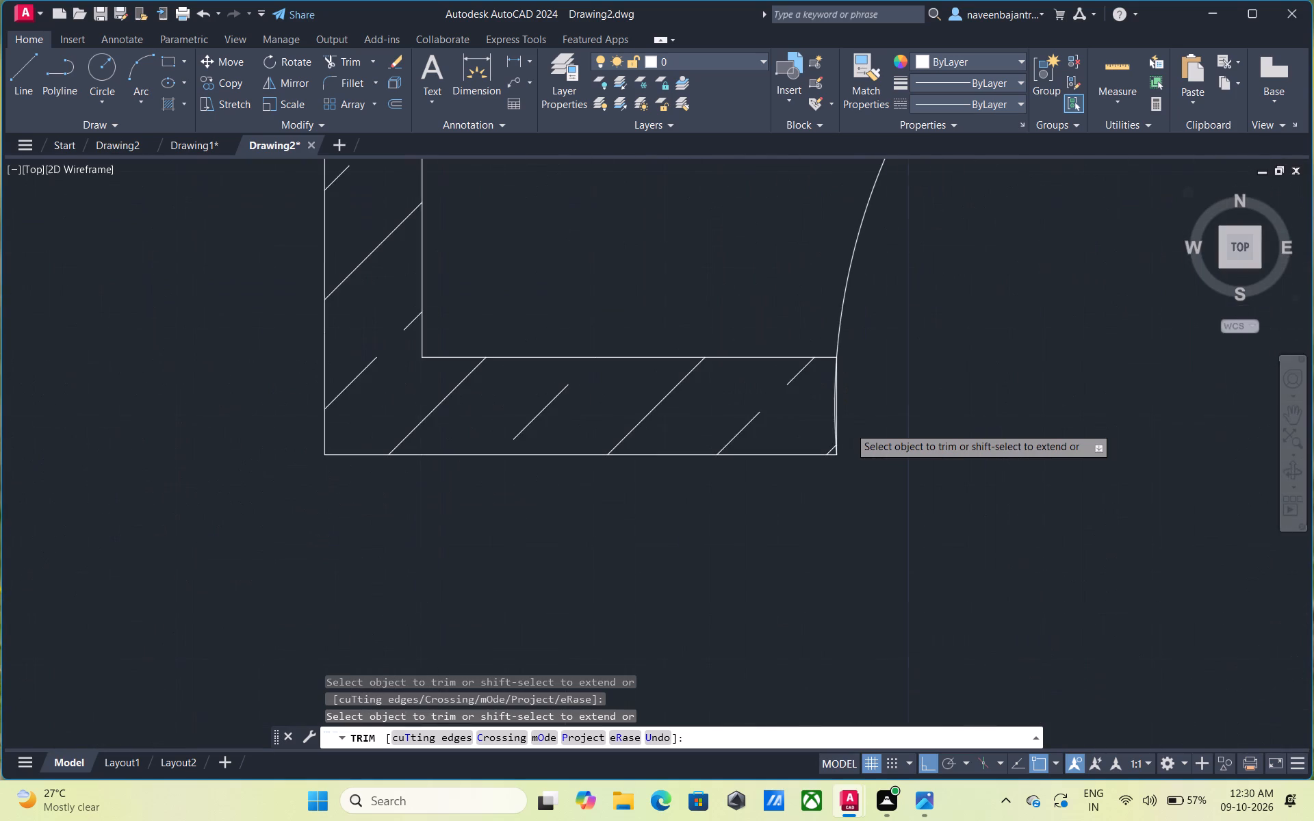
scroll(849, 427, up, 3)
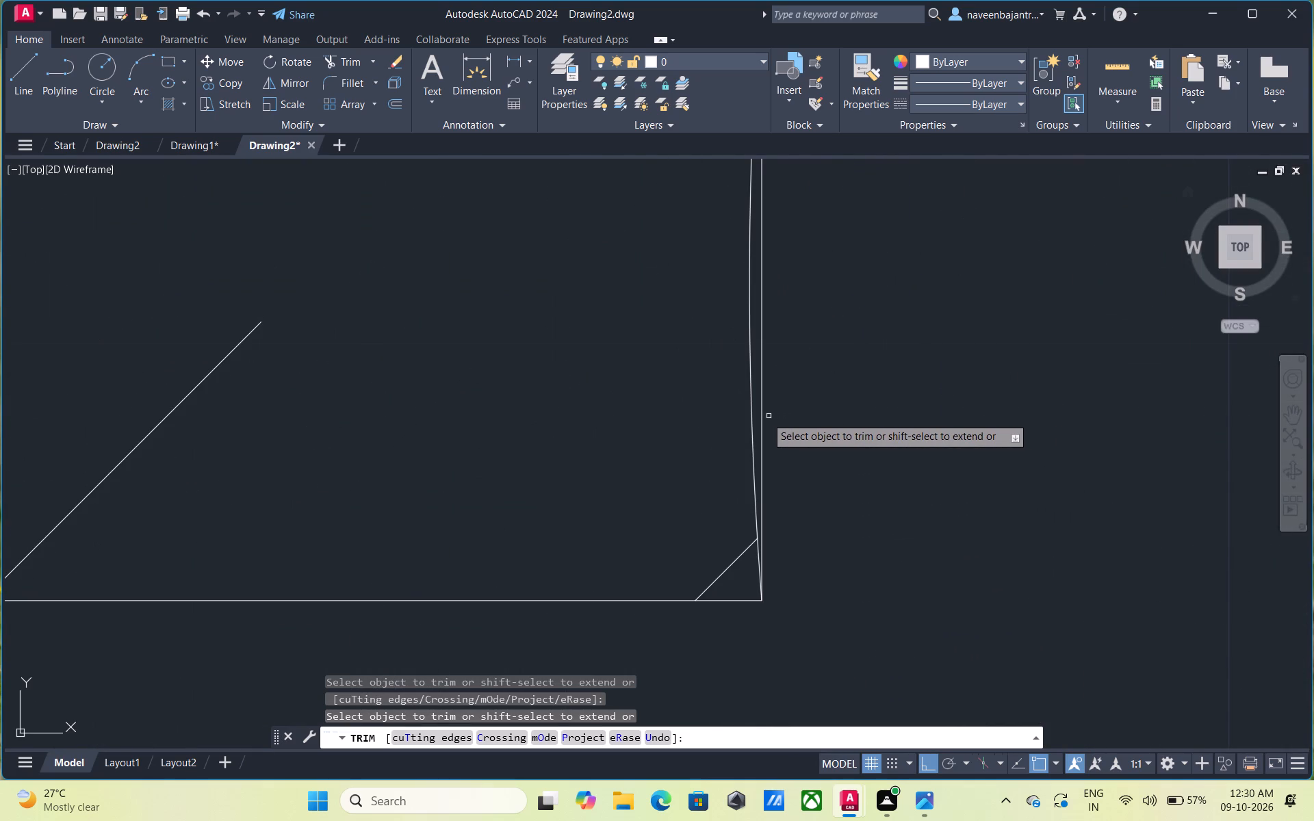
click(763, 418)
scroll(763, 418, down, 10)
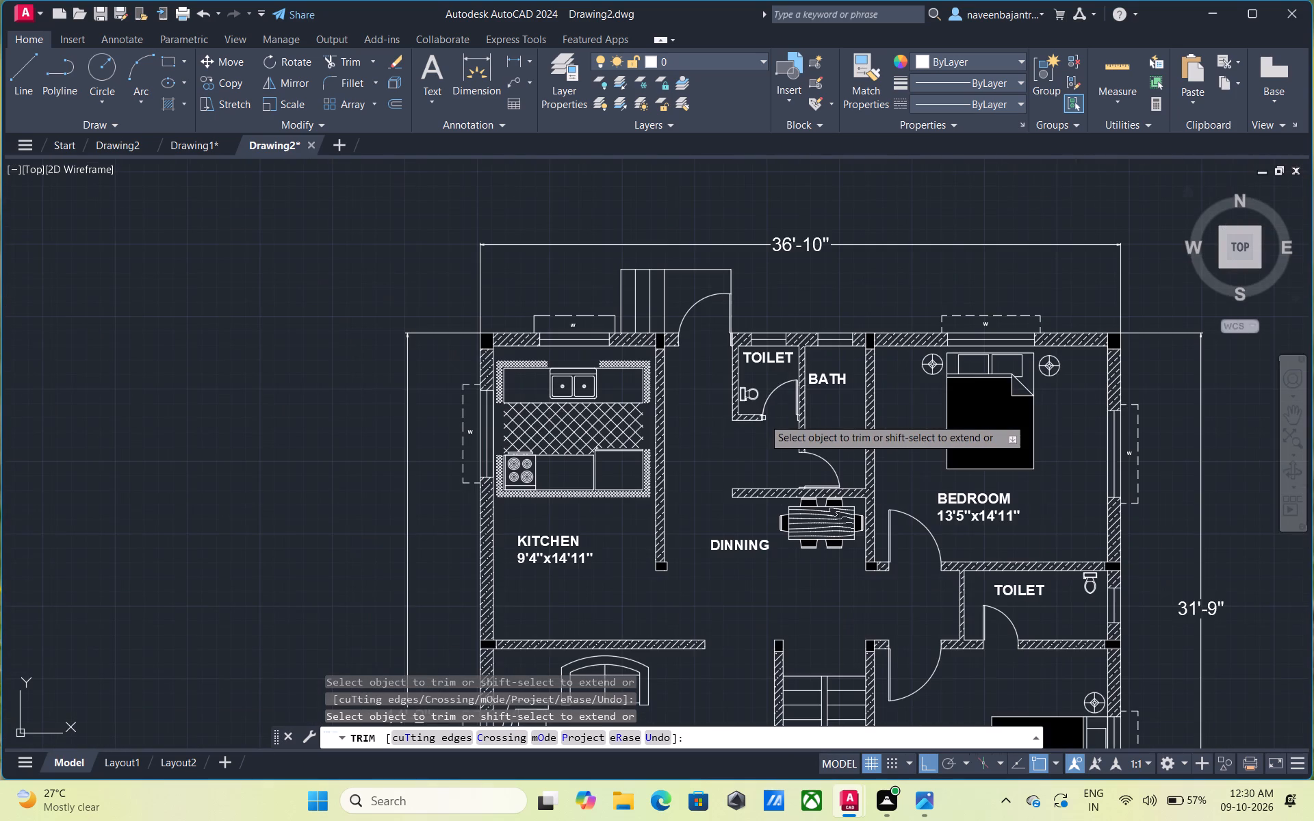
Examine the wall end where the door arc meets it at the rear entrance beside the kitchen, and end the Trim command.
scroll(676, 339, up, 2)
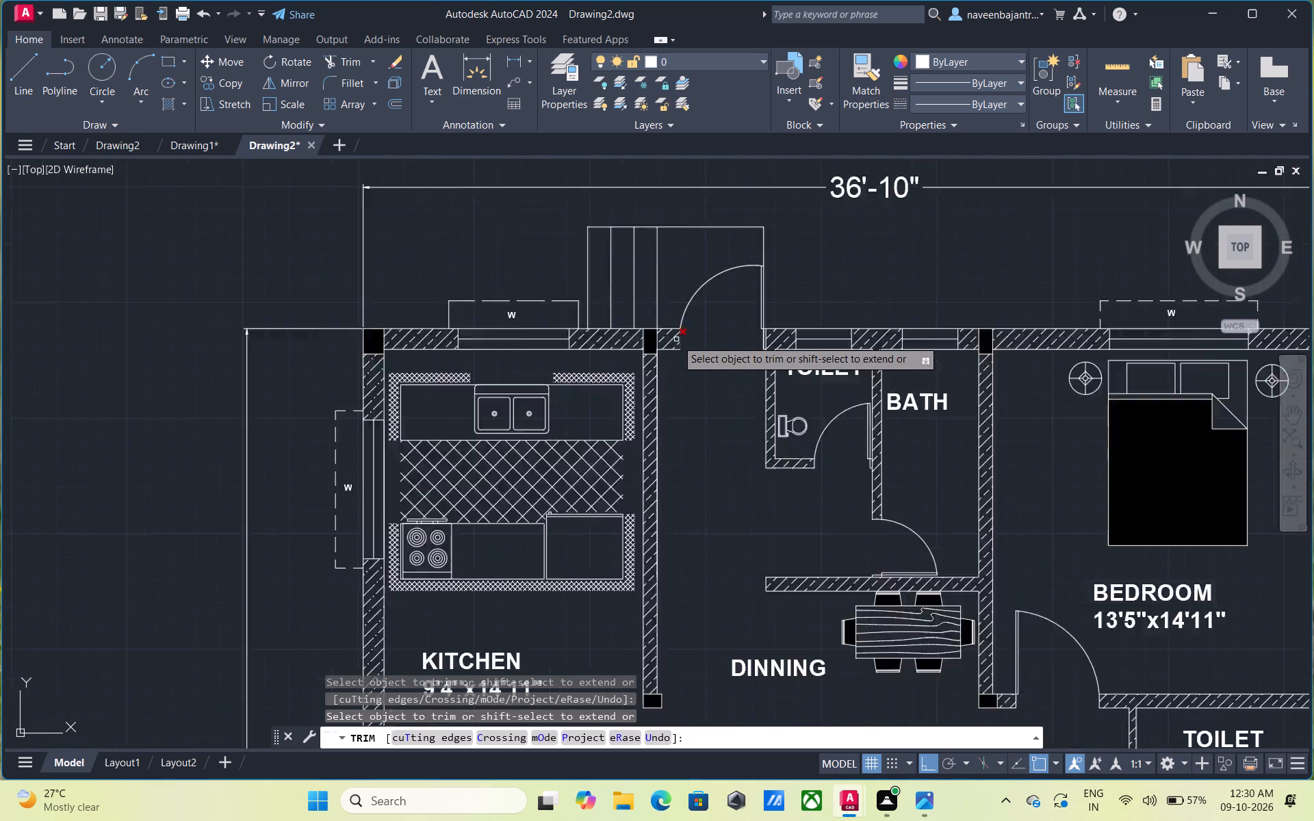
scroll(676, 339, up, 8)
scroll(676, 339, down, 8)
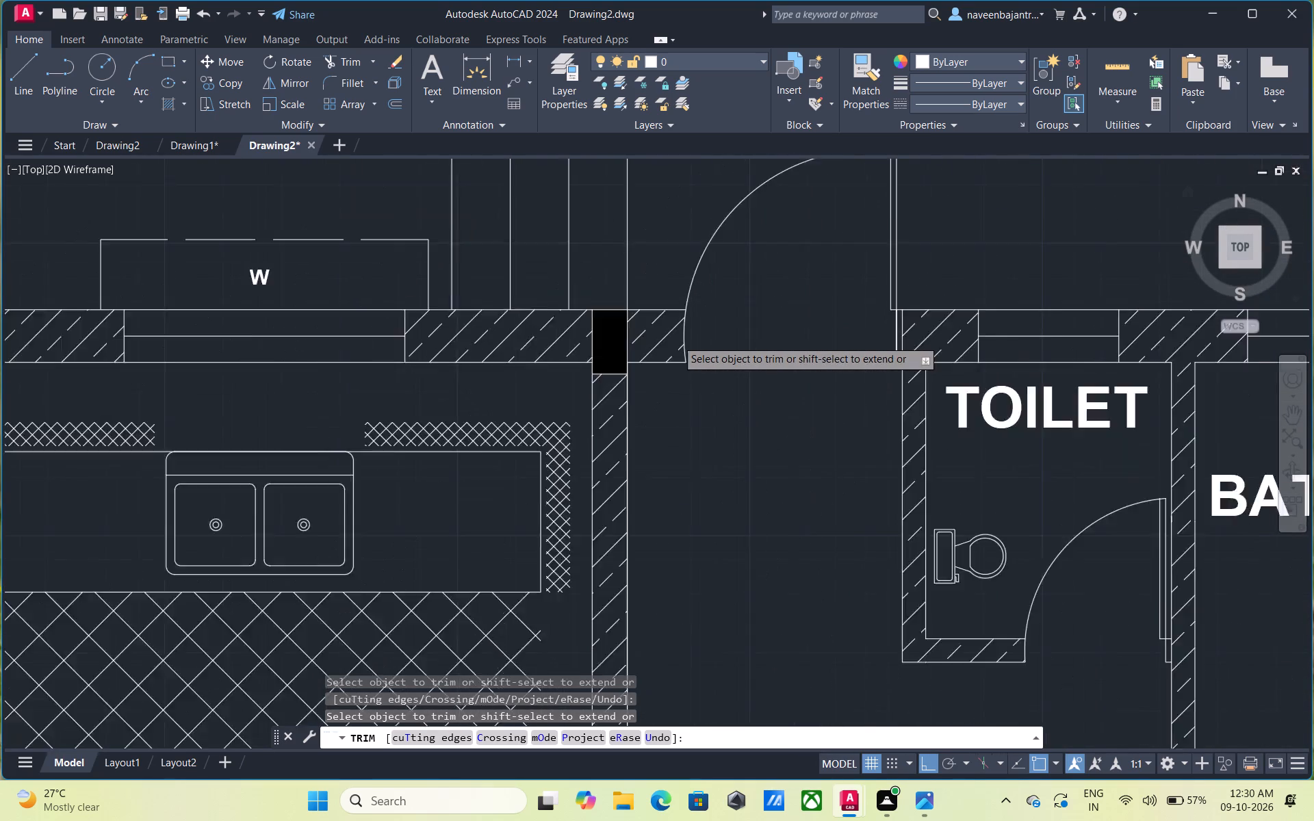
scroll(676, 339, down, 3)
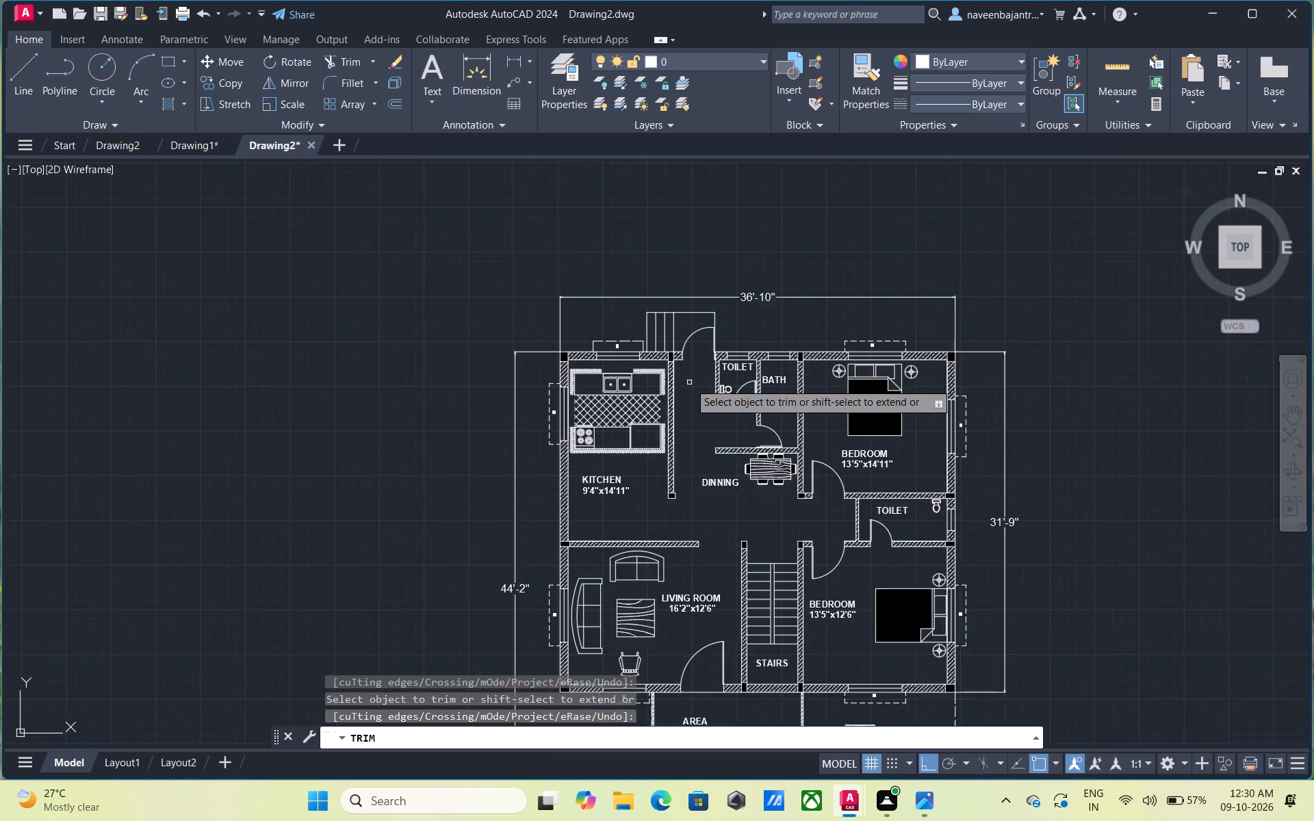
scroll(689, 382, down, 1)
key(Escape)
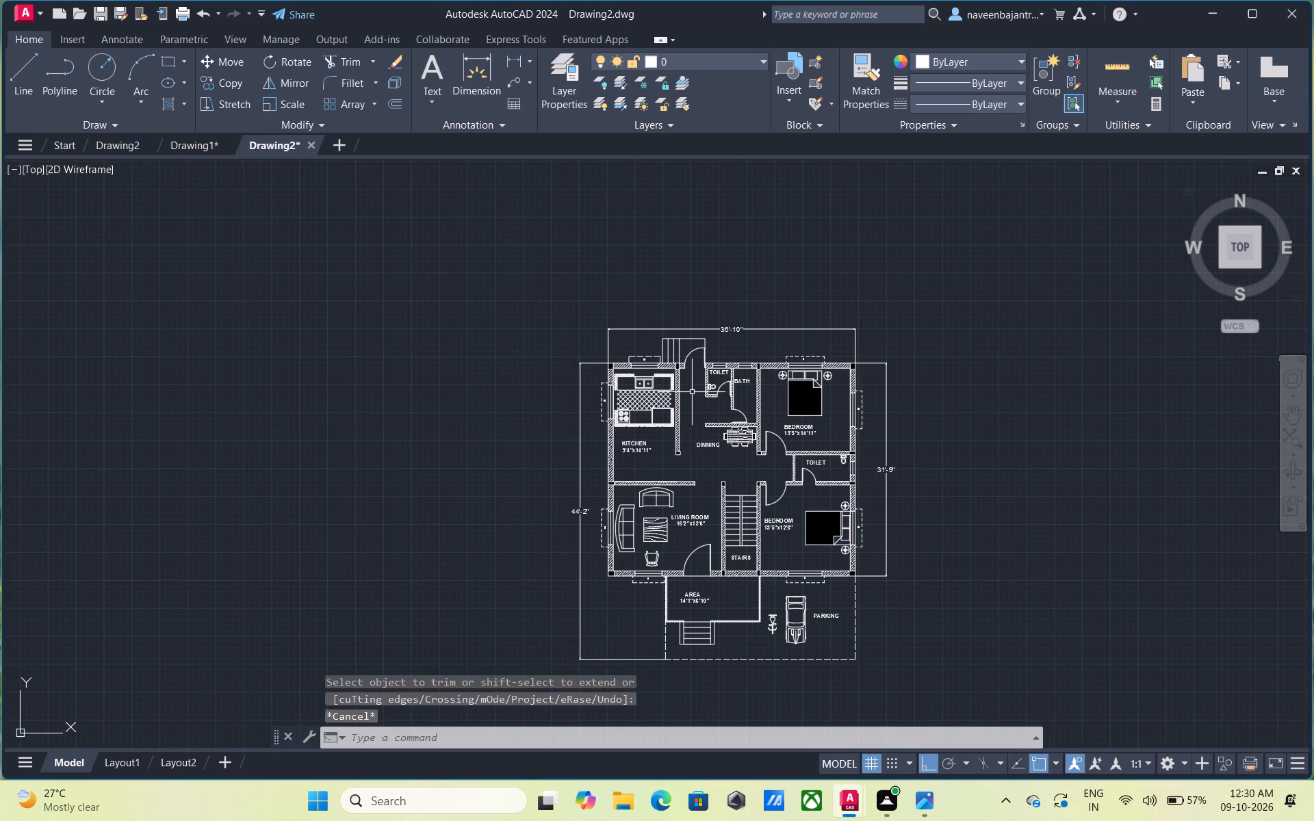
Open DesignCenter with the Home - Space Planner furniture blocks.
middle_drag(720, 467, 734, 434)
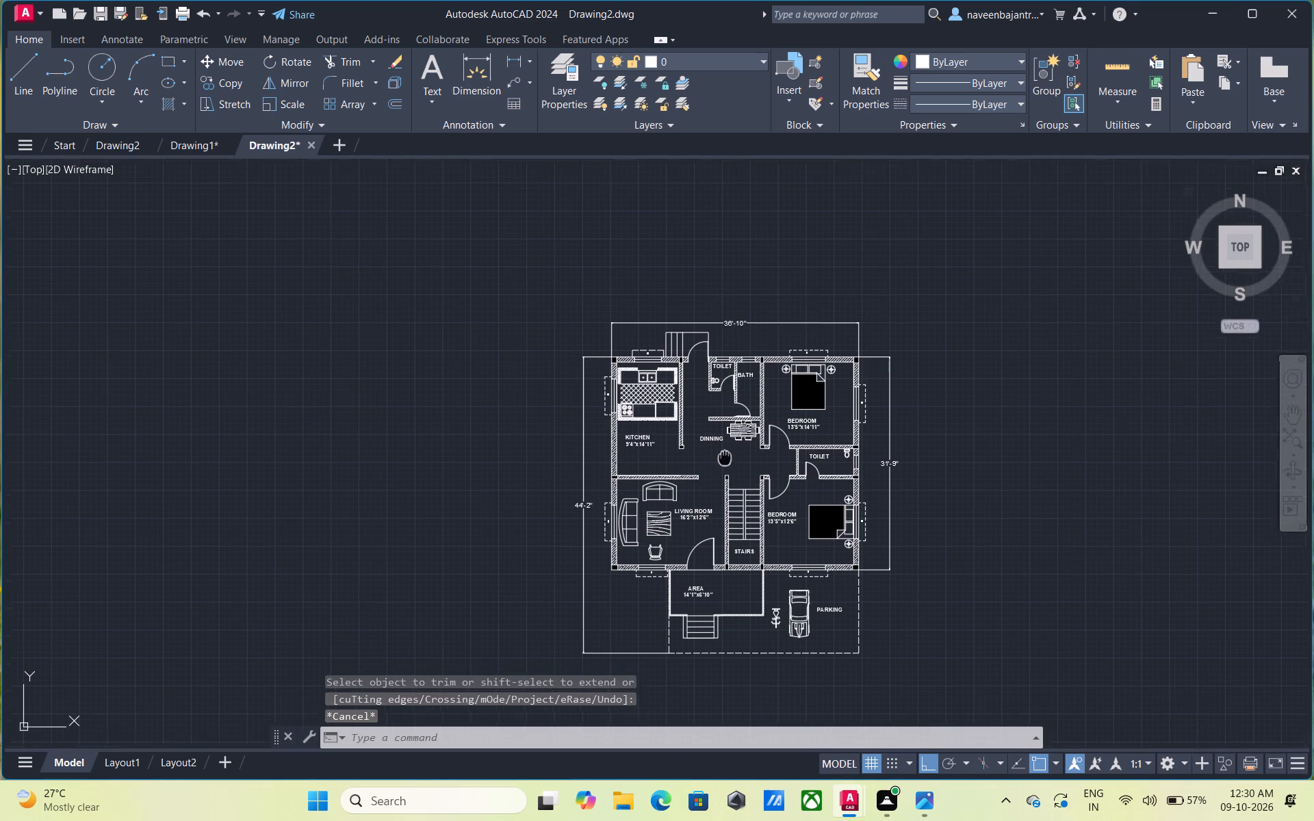
middle_drag(734, 434, 741, 416)
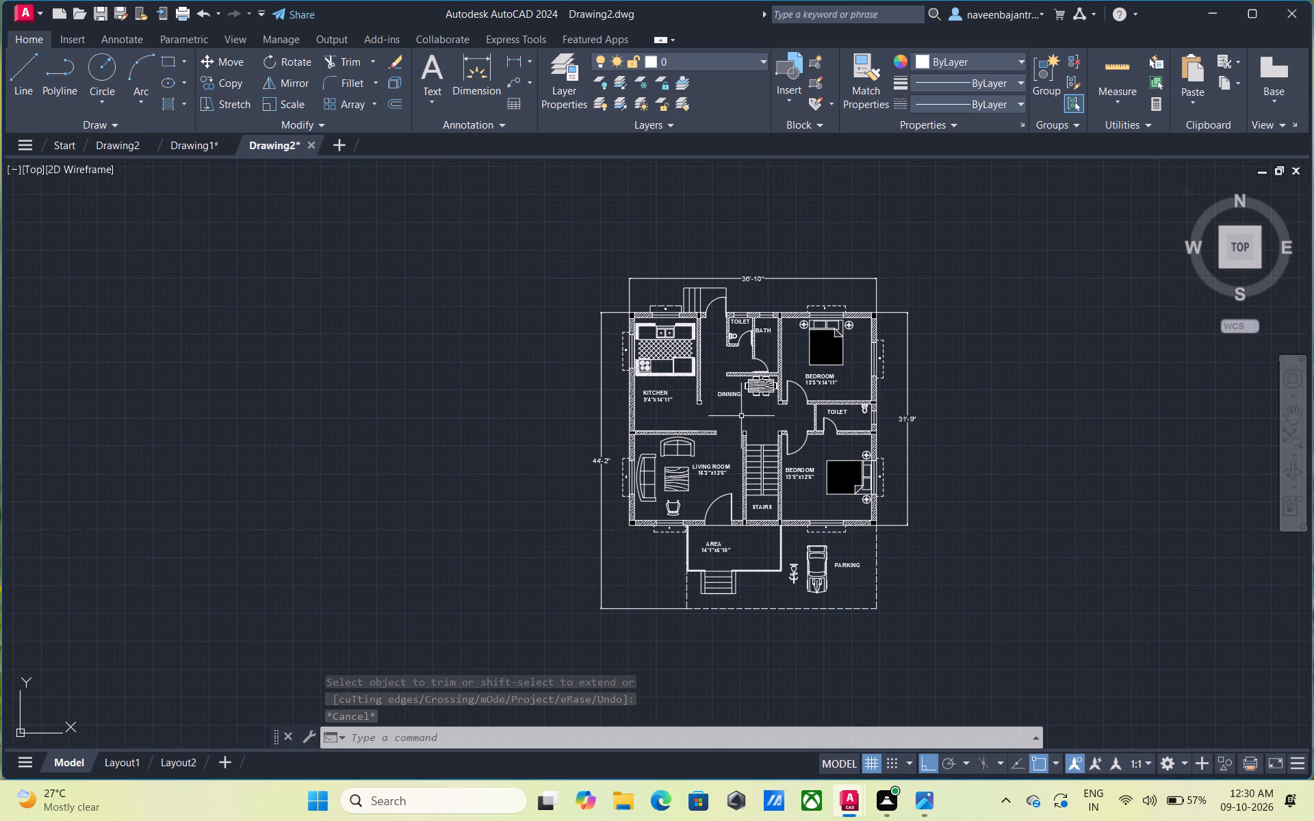
scroll(741, 416, up, 1)
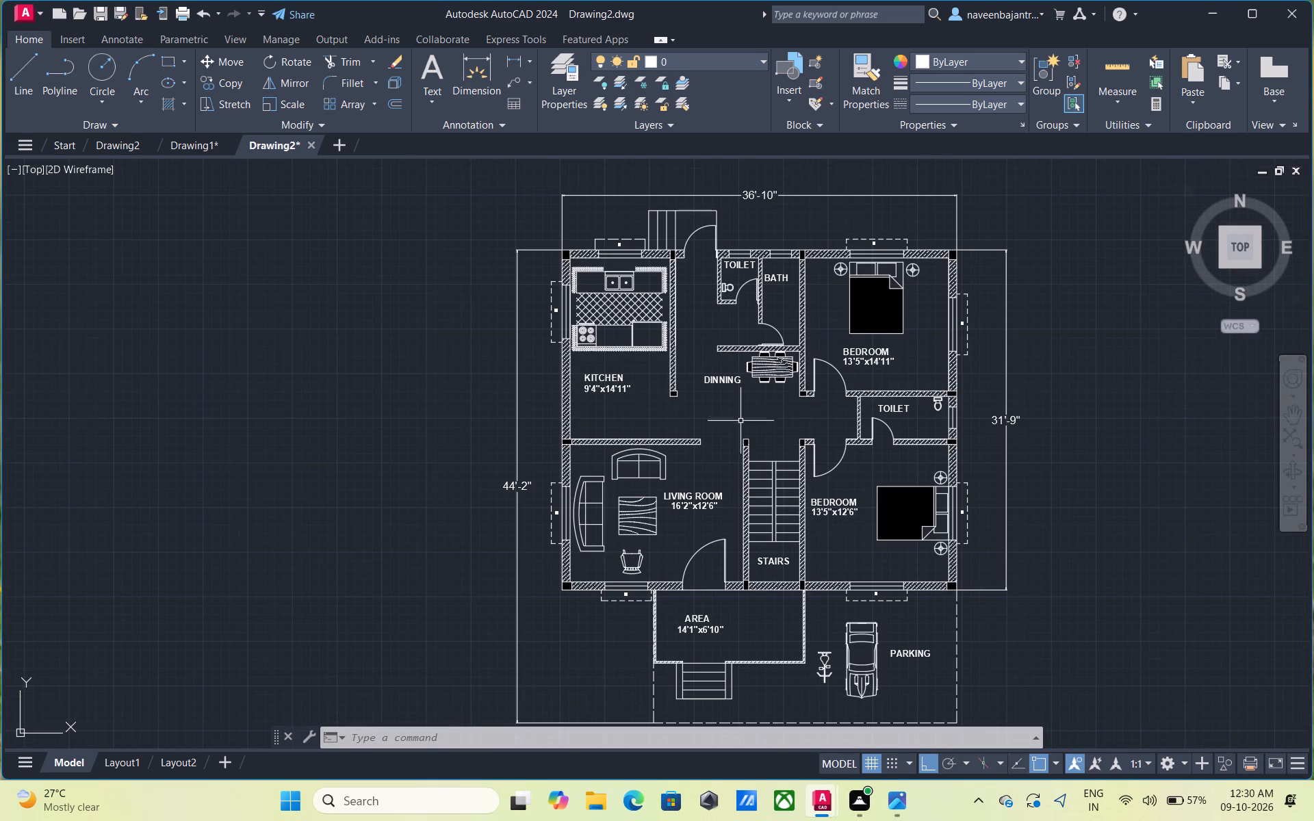
middle_drag(762, 432, 773, 411)
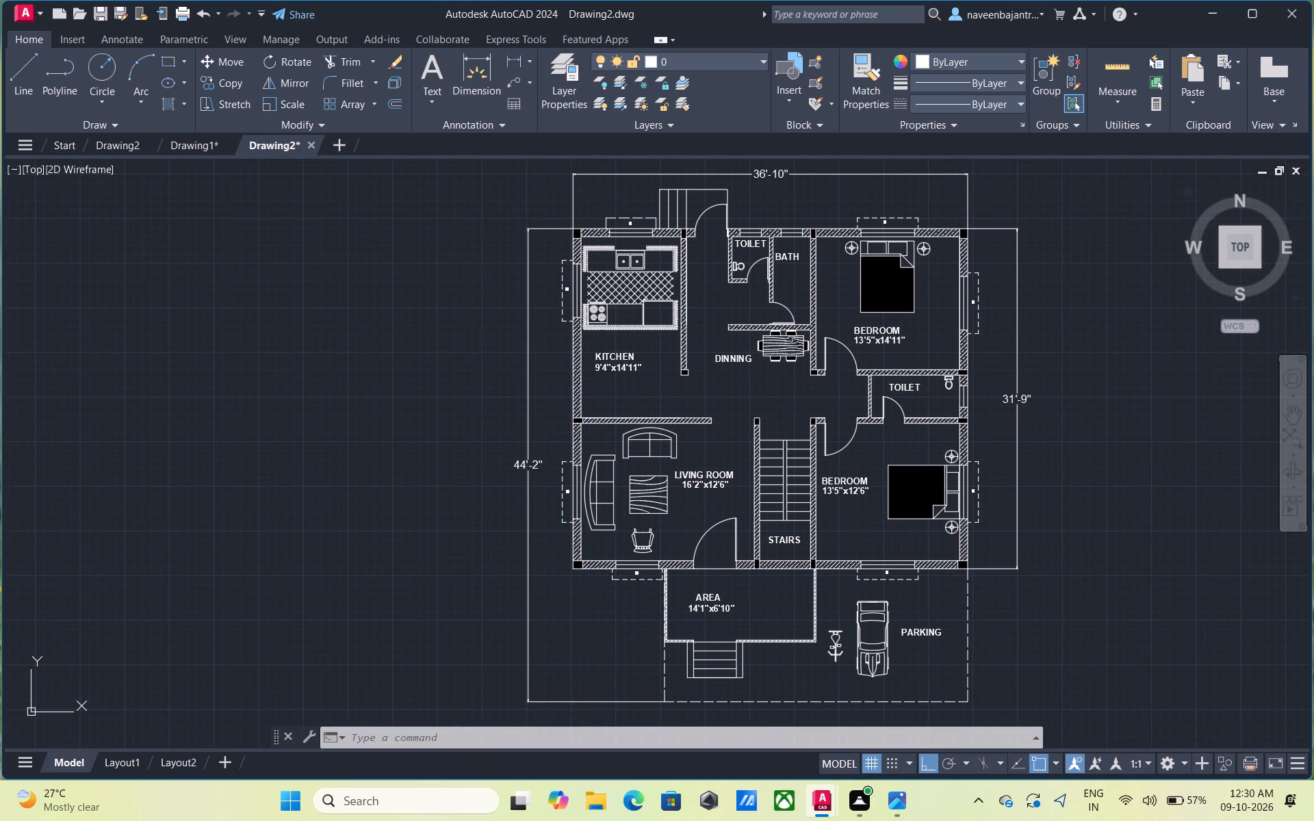
text(DC)
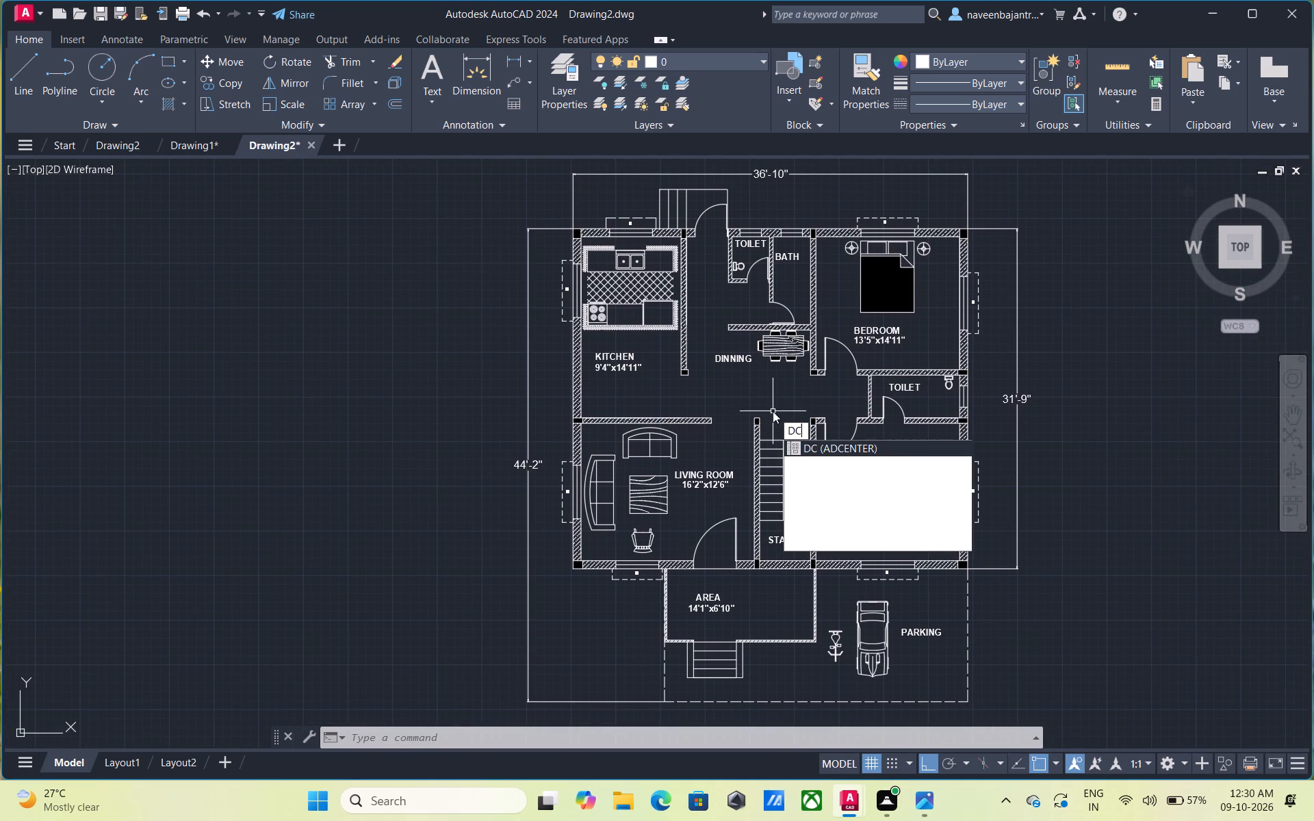
key(space)
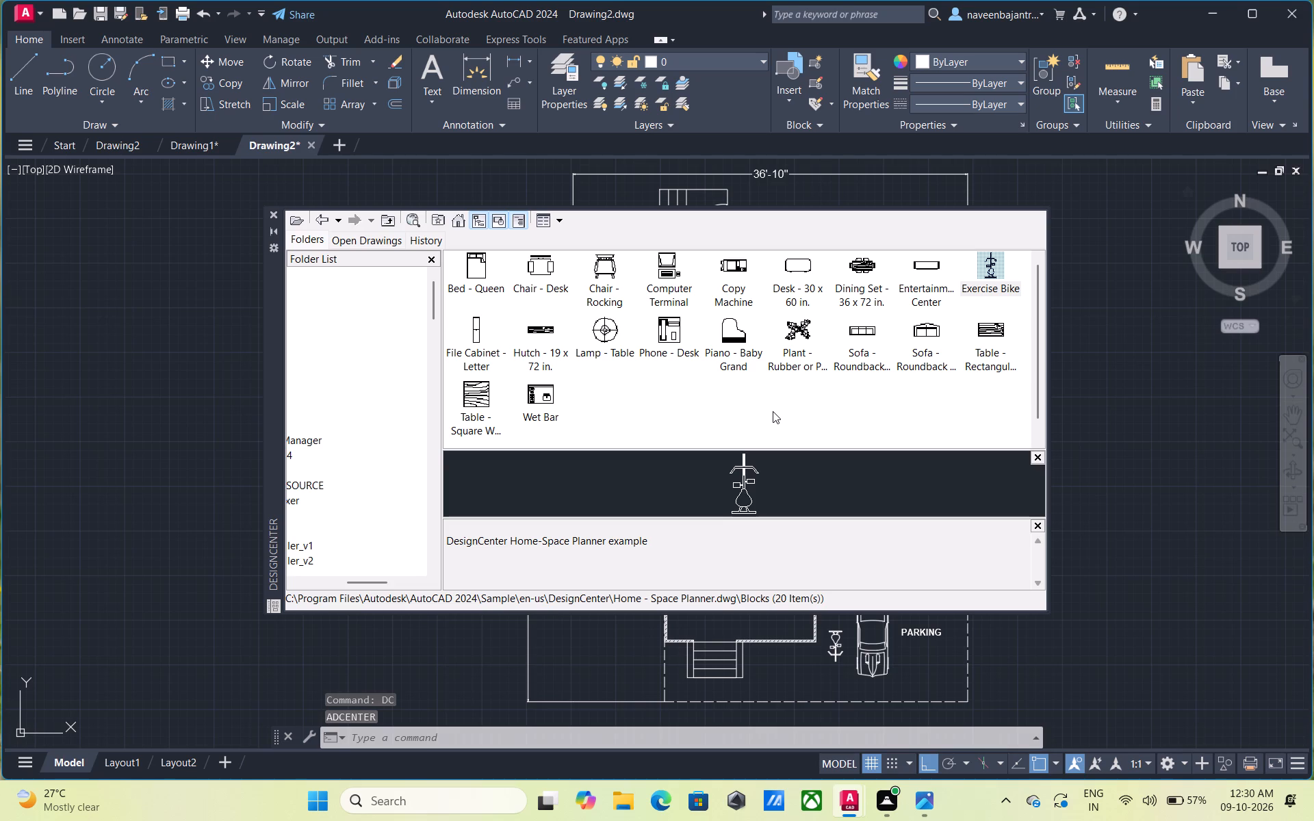
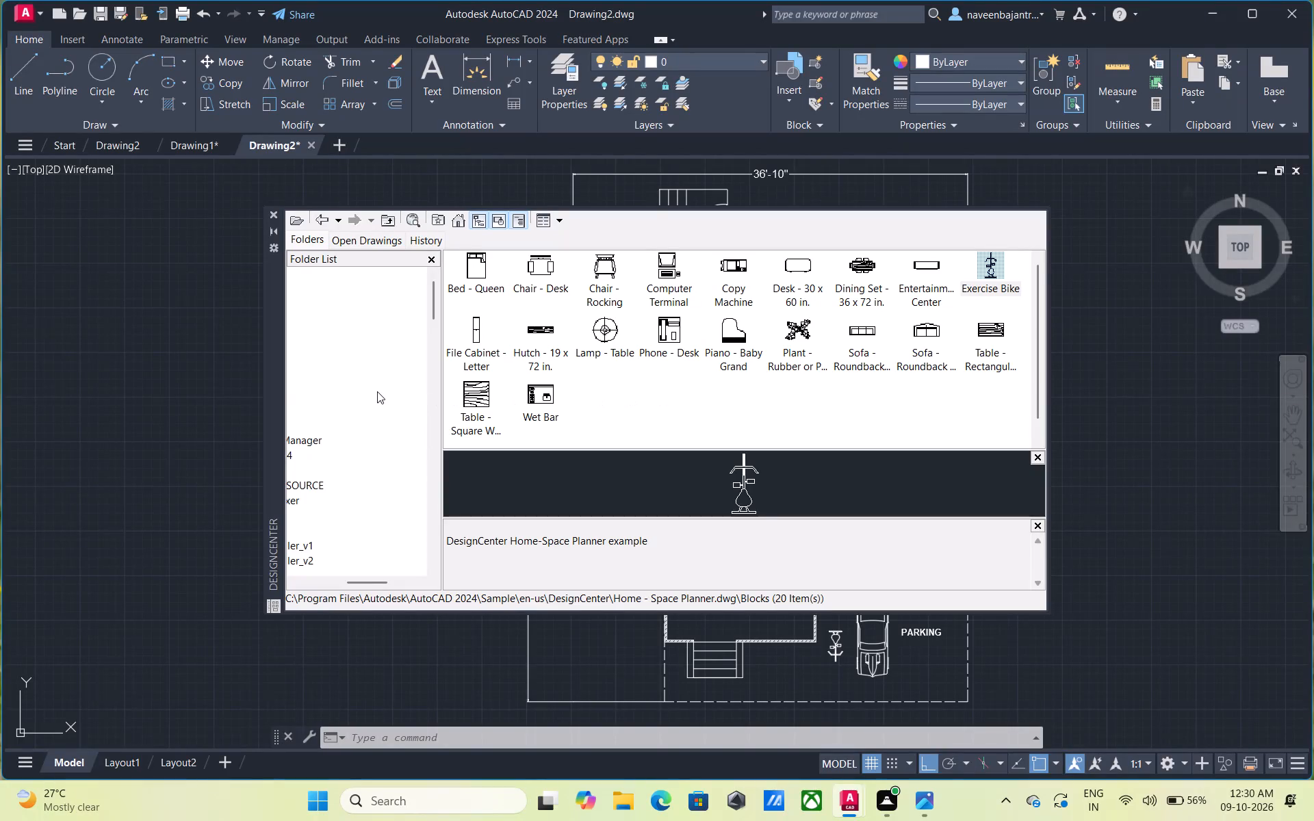
Look through the whole DesignCenter folder list for other sample drawings that contain blocks.
scroll(376, 391, down, 5)
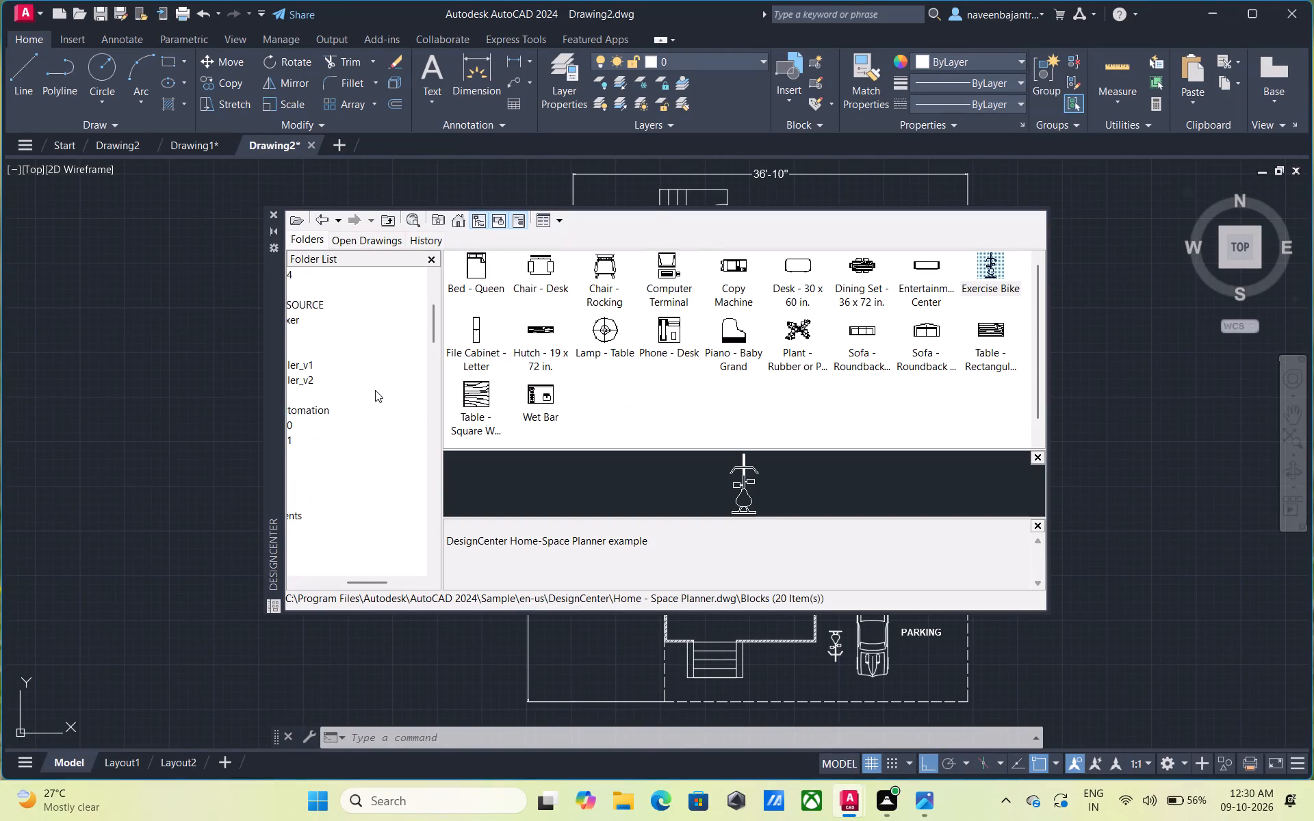
scroll(375, 390, down, 6)
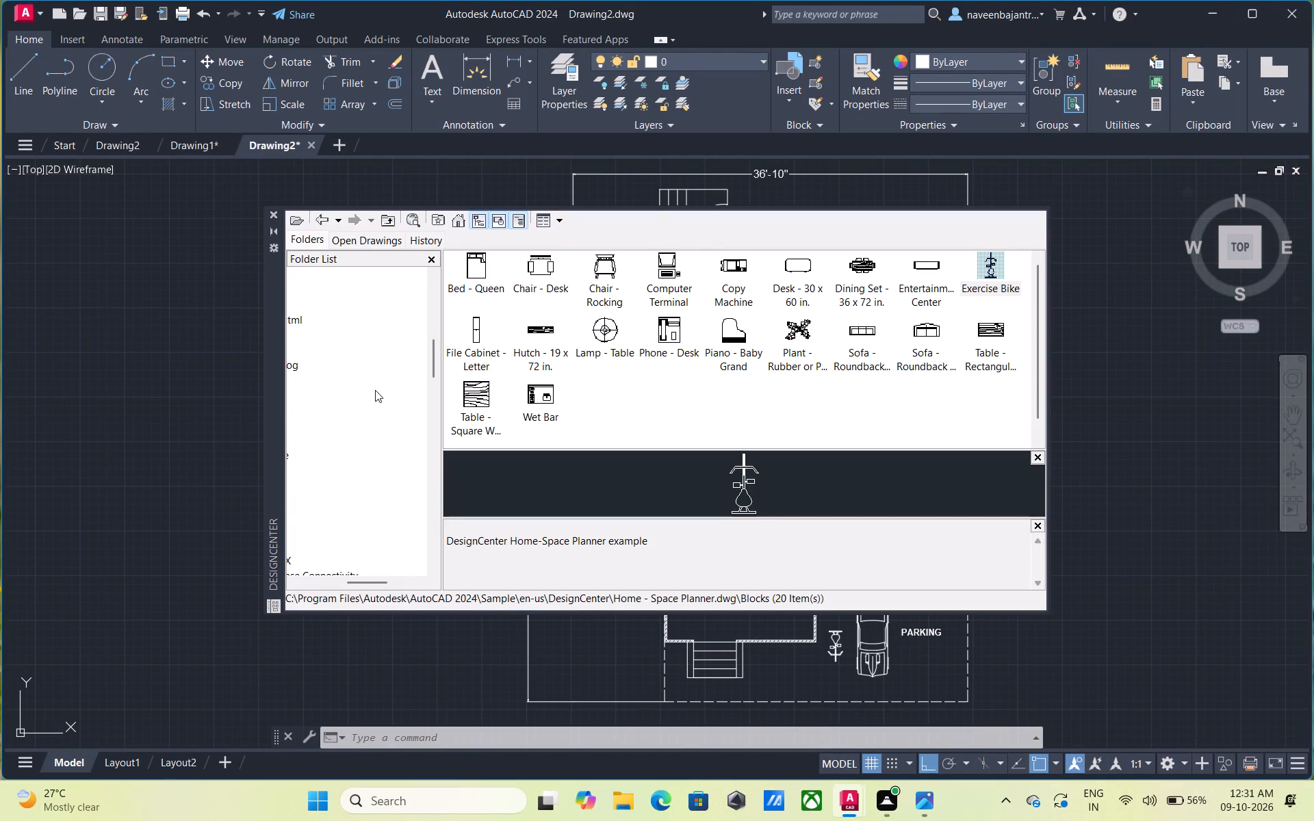
scroll(375, 390, down, 6)
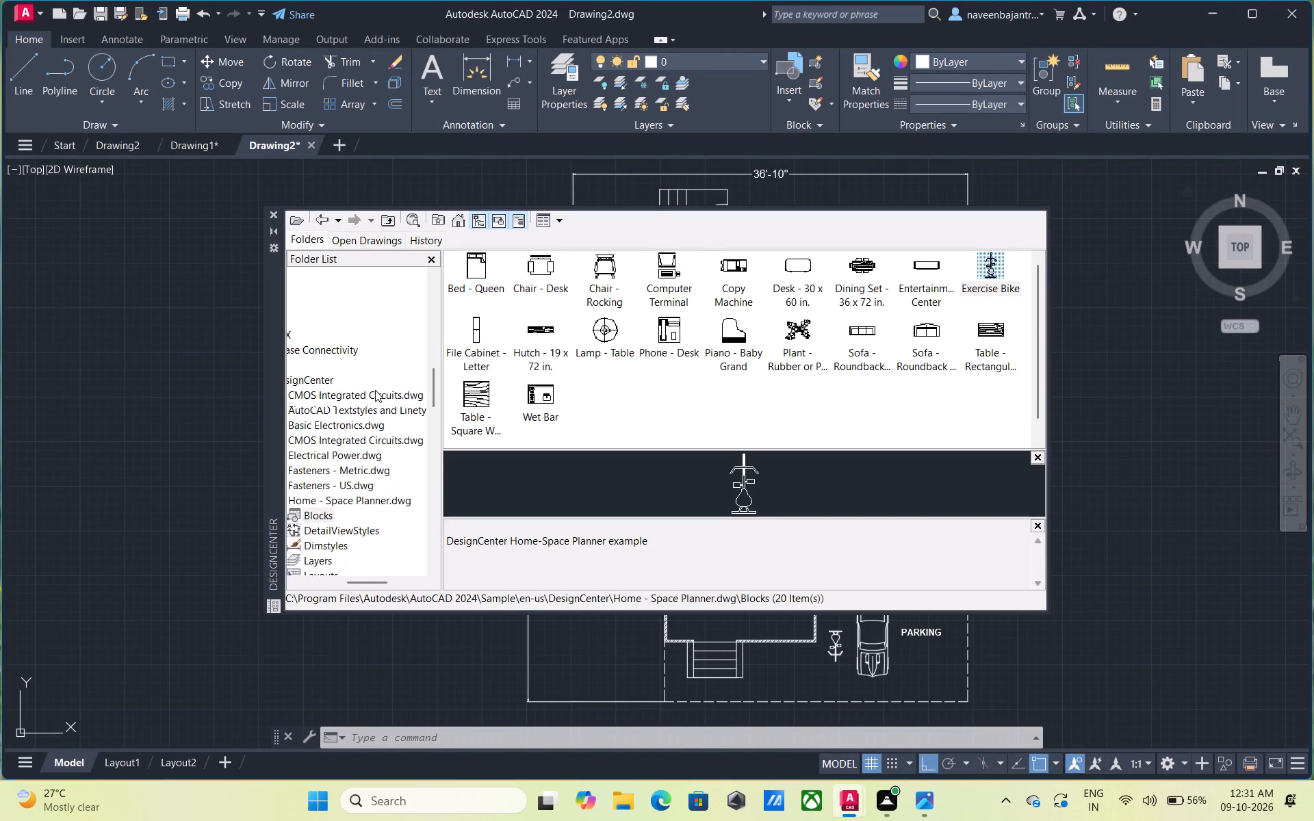
scroll(375, 390, down, 1)
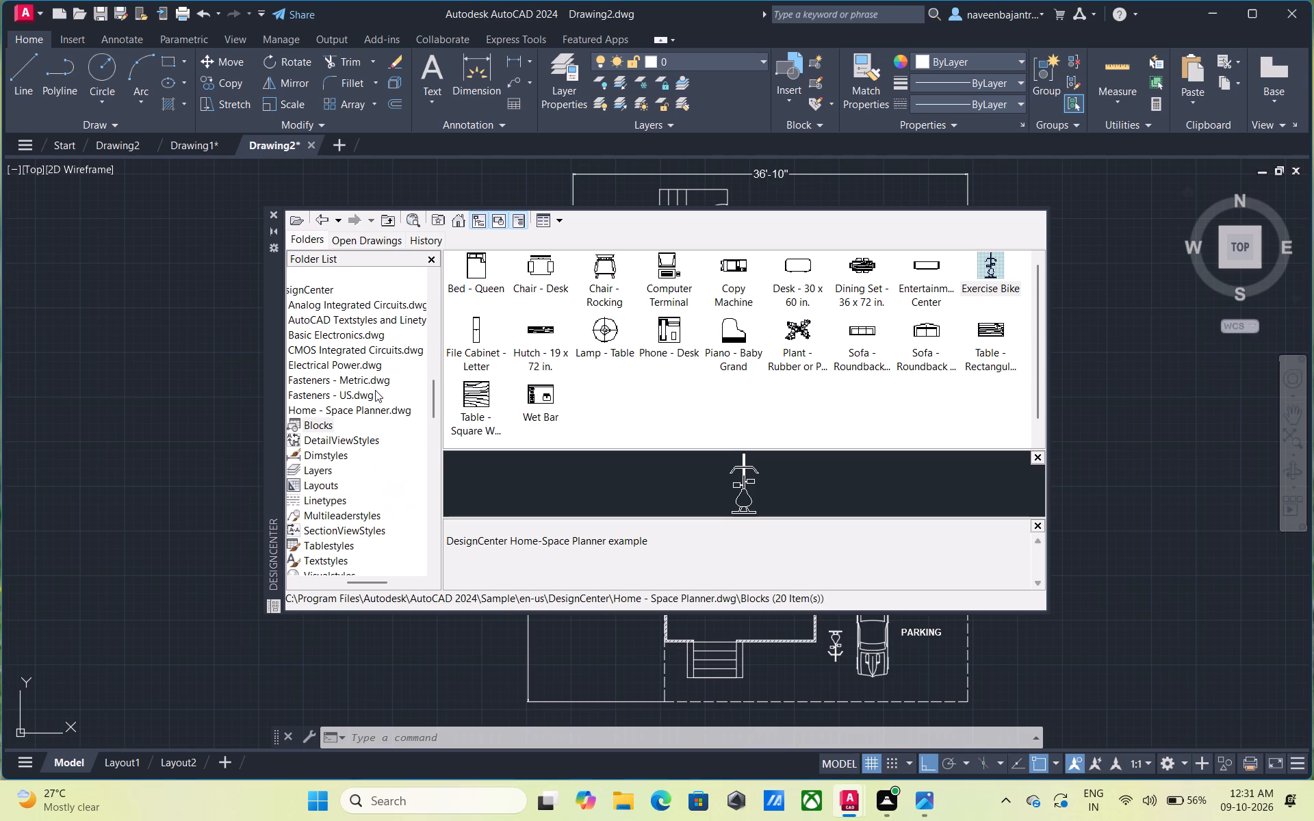
scroll(375, 390, down, 5)
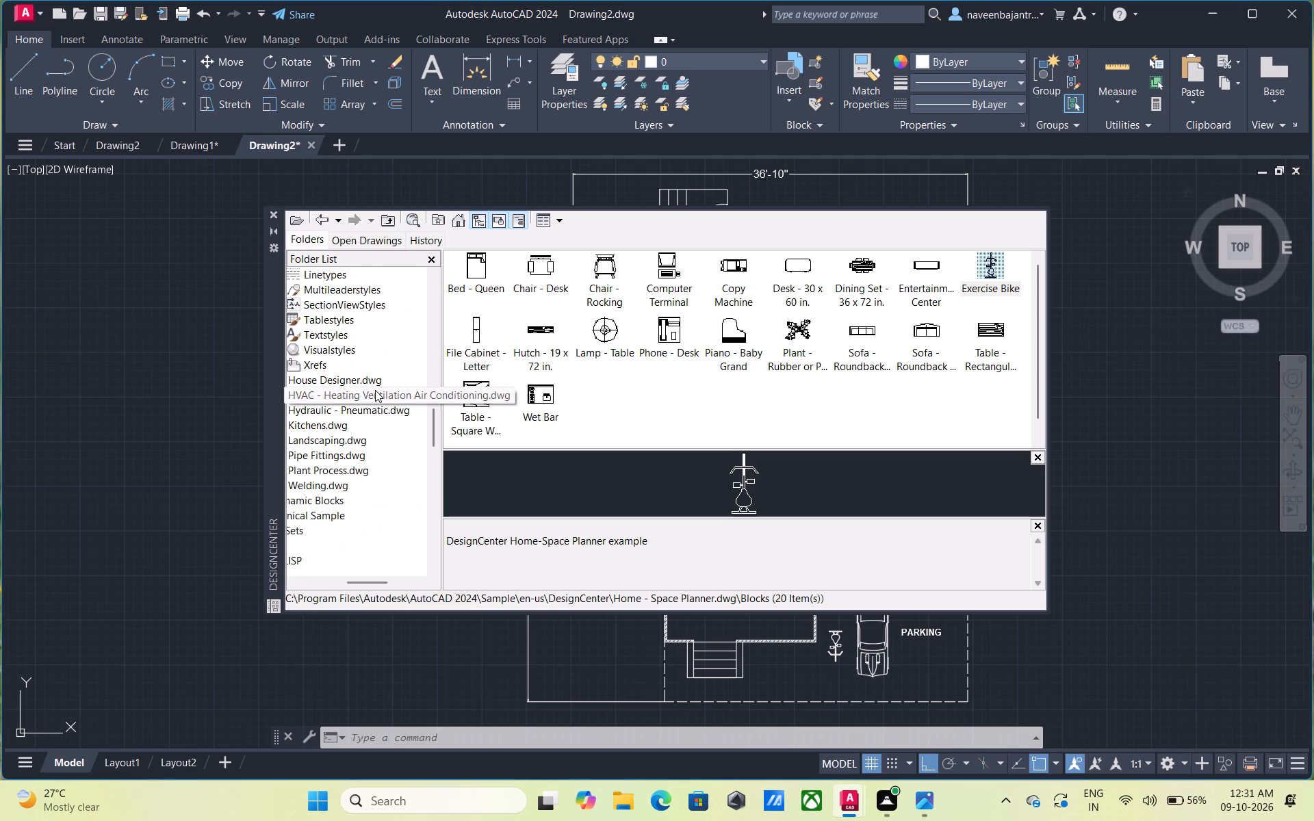
scroll(375, 390, down, 1)
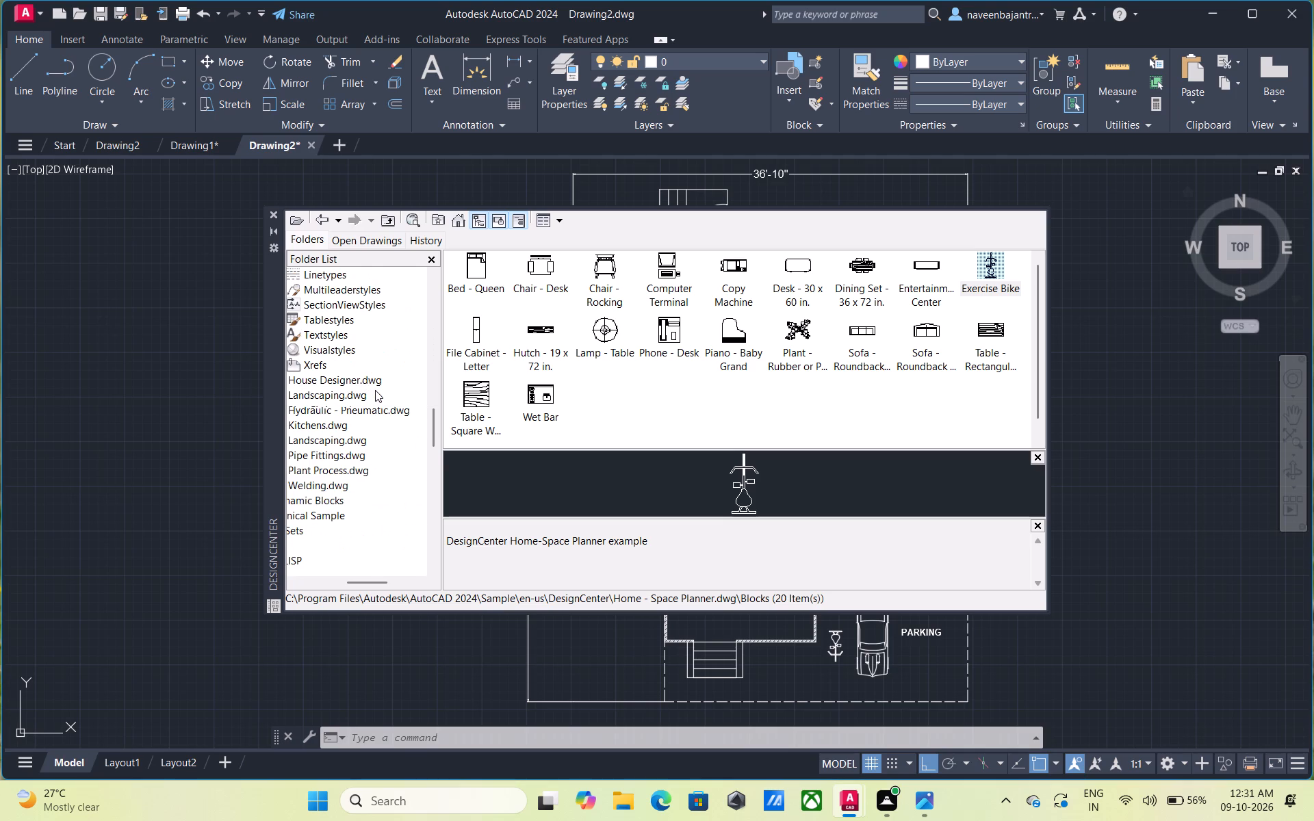
scroll(375, 390, down, 2)
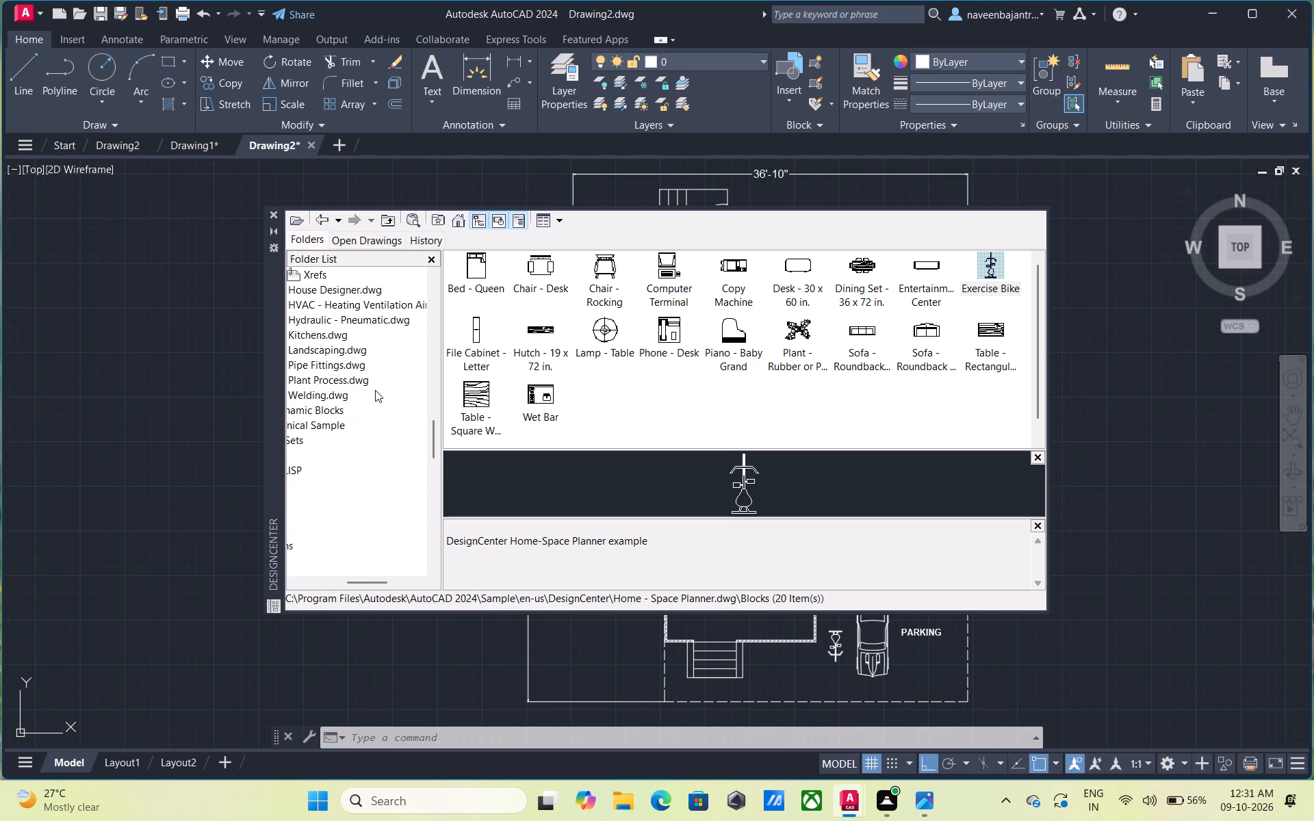
scroll(375, 390, down, 3)
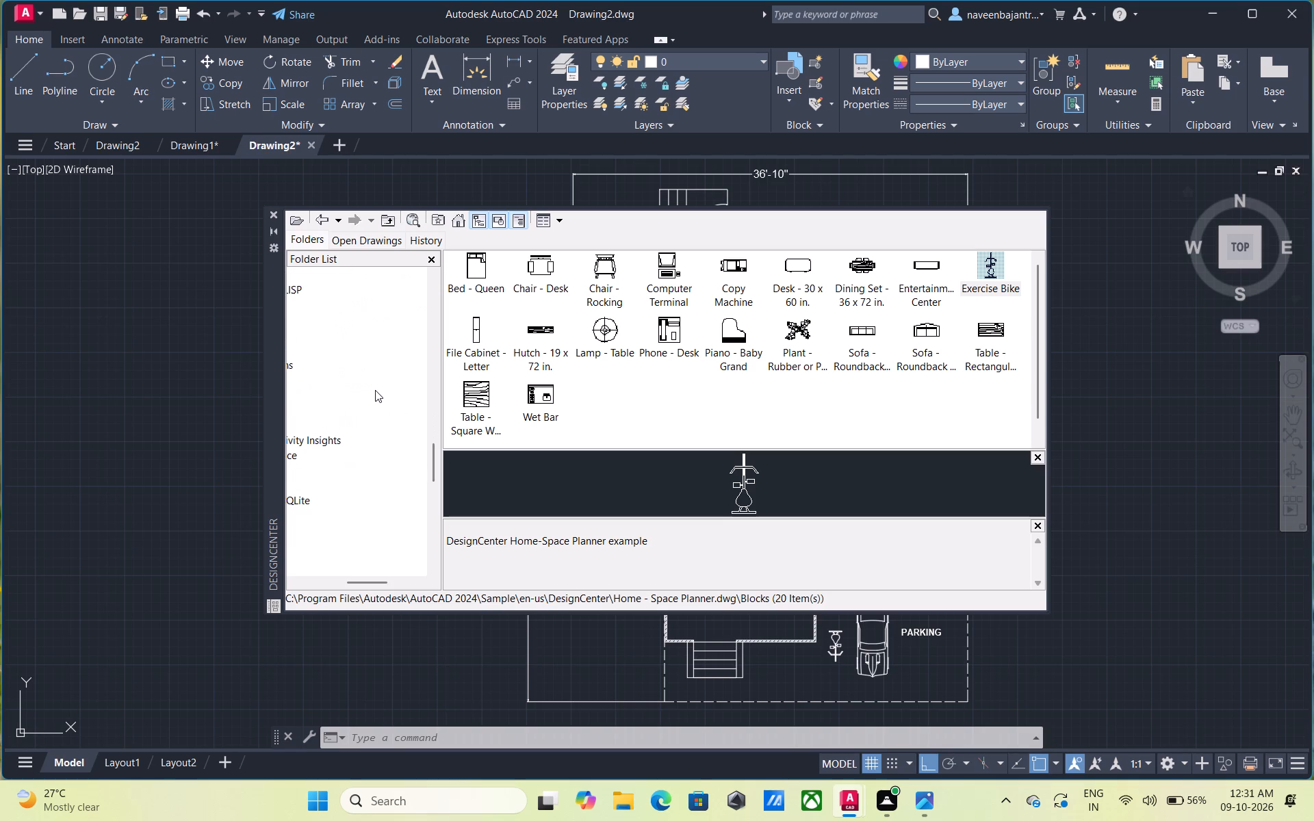
scroll(375, 390, down, 6)
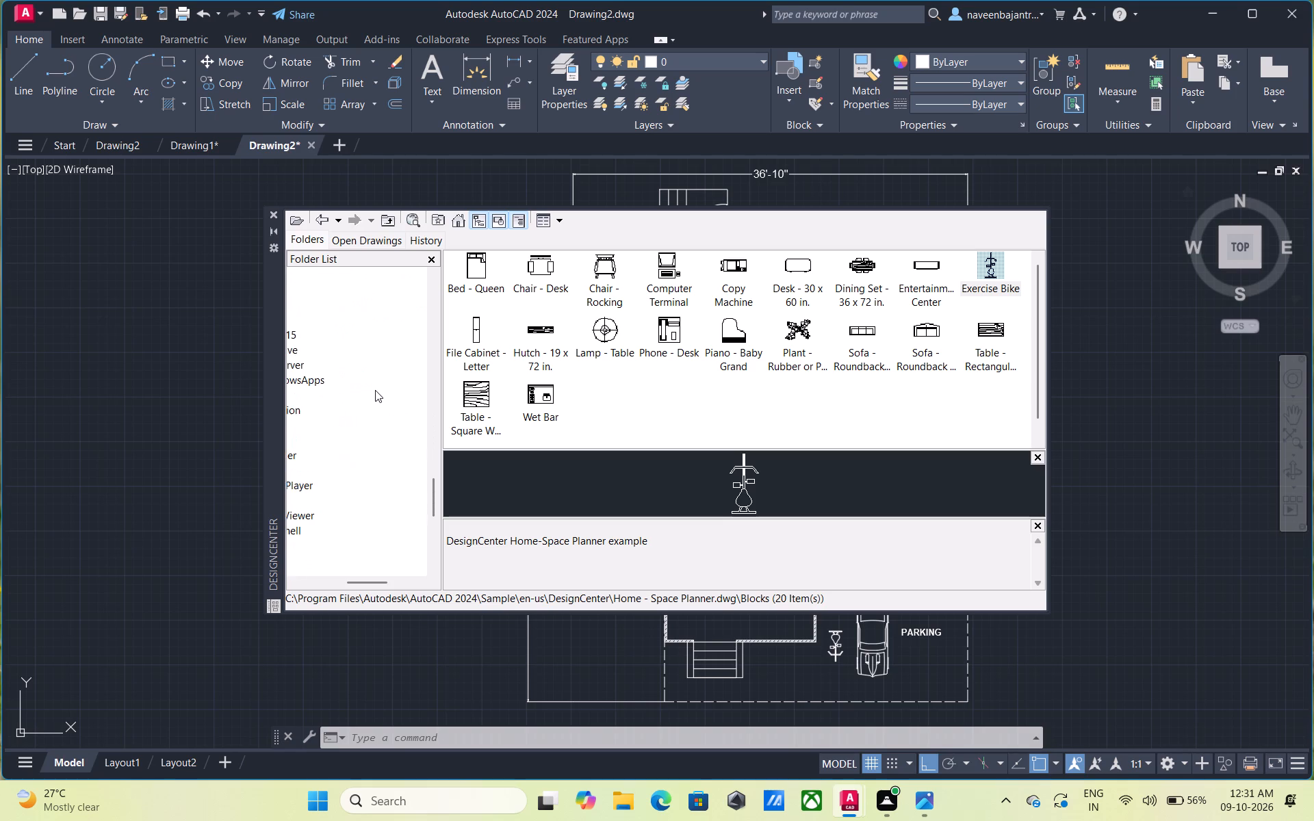
scroll(375, 390, down, 7)
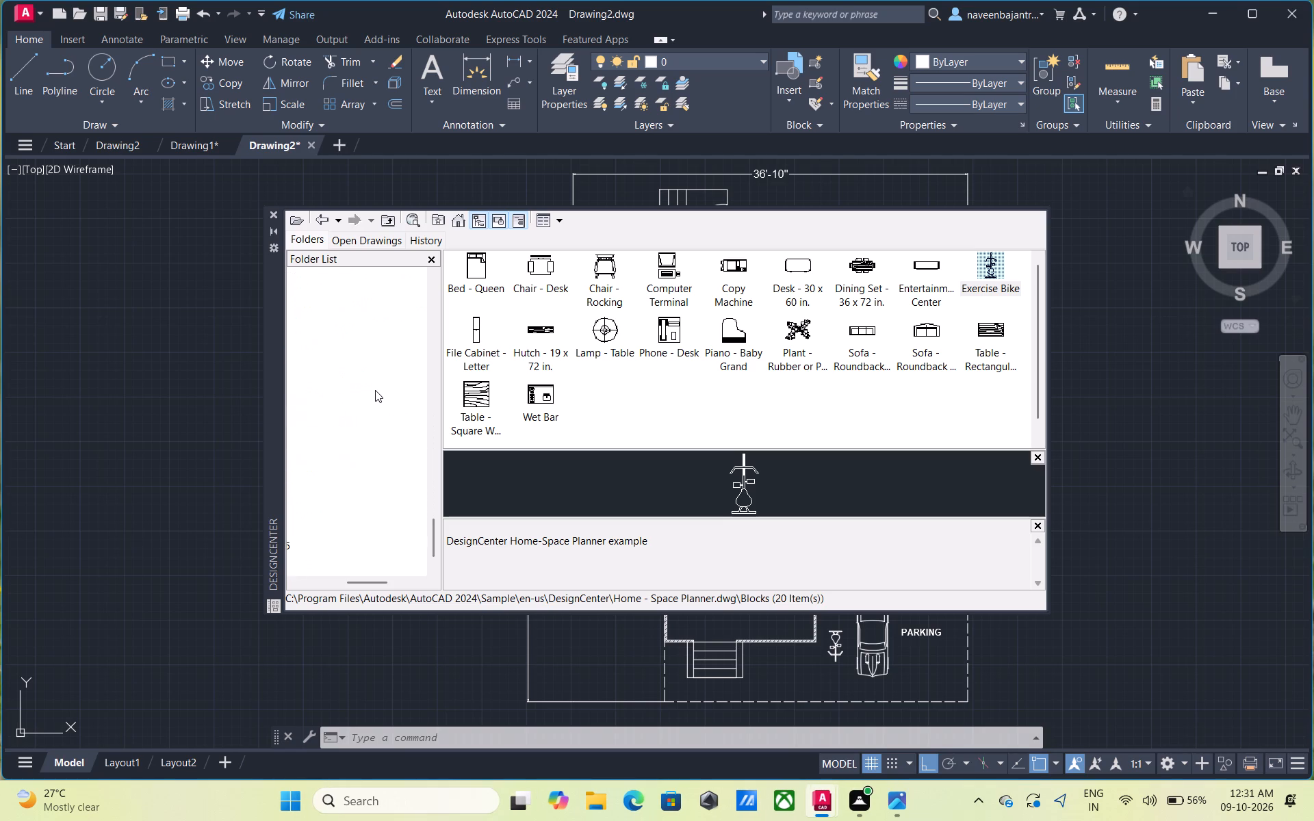
scroll(375, 390, down, 16)
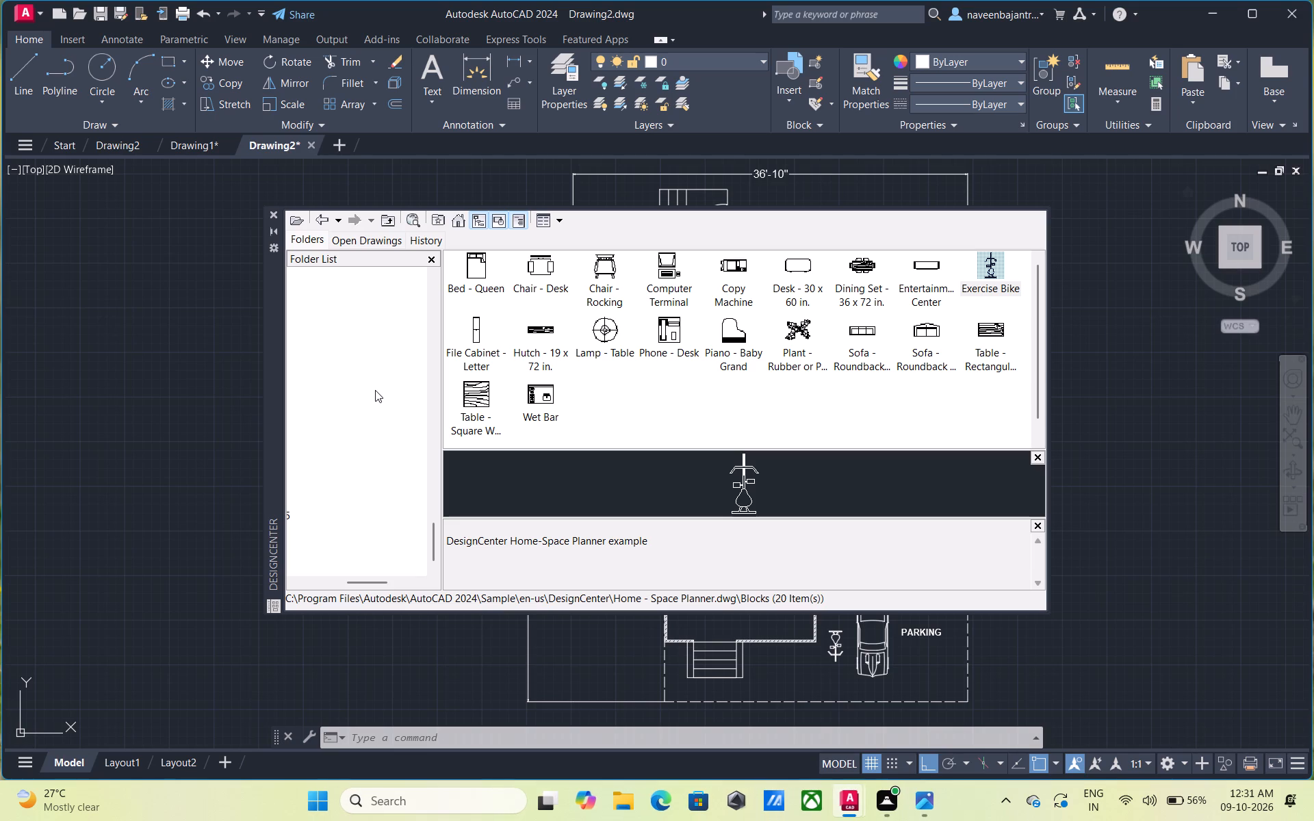
scroll(375, 390, up, 12)
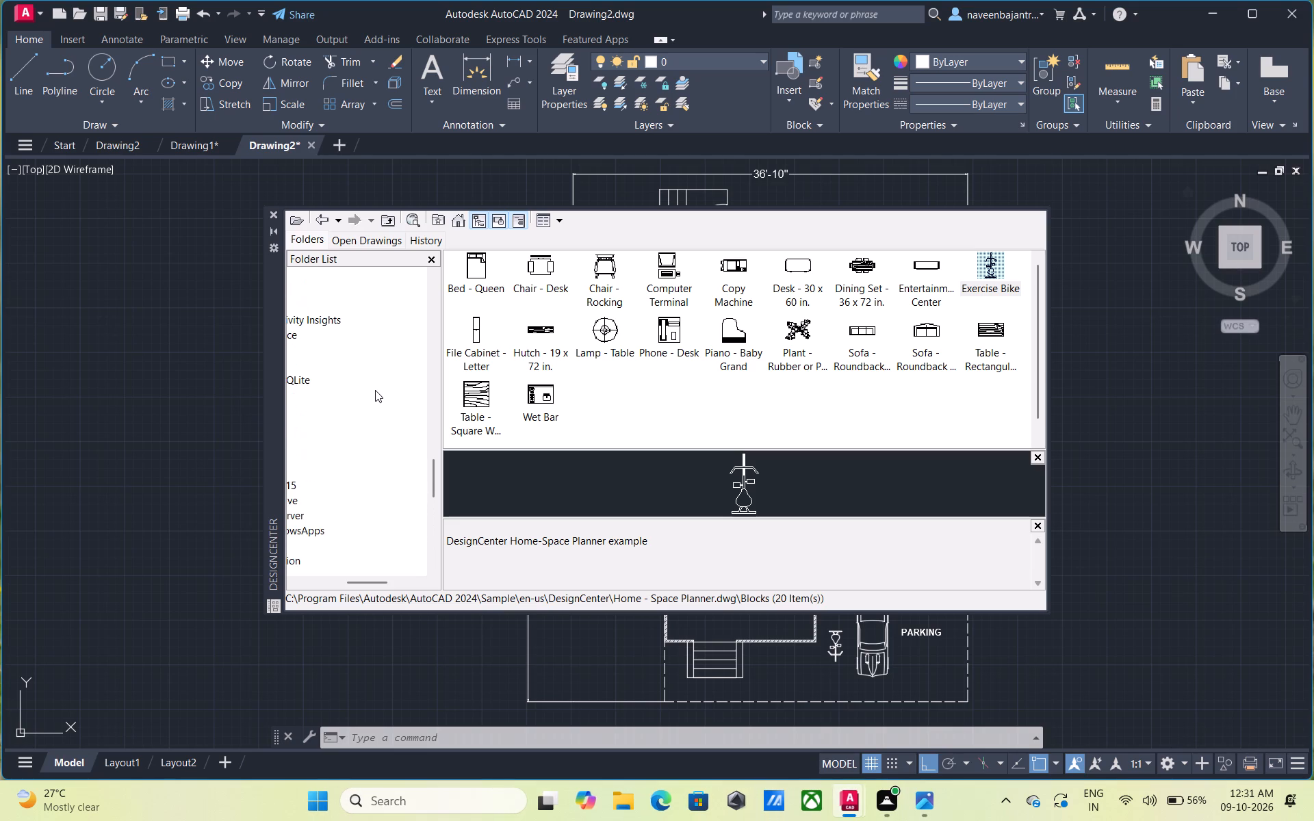
scroll(375, 390, up, 11)
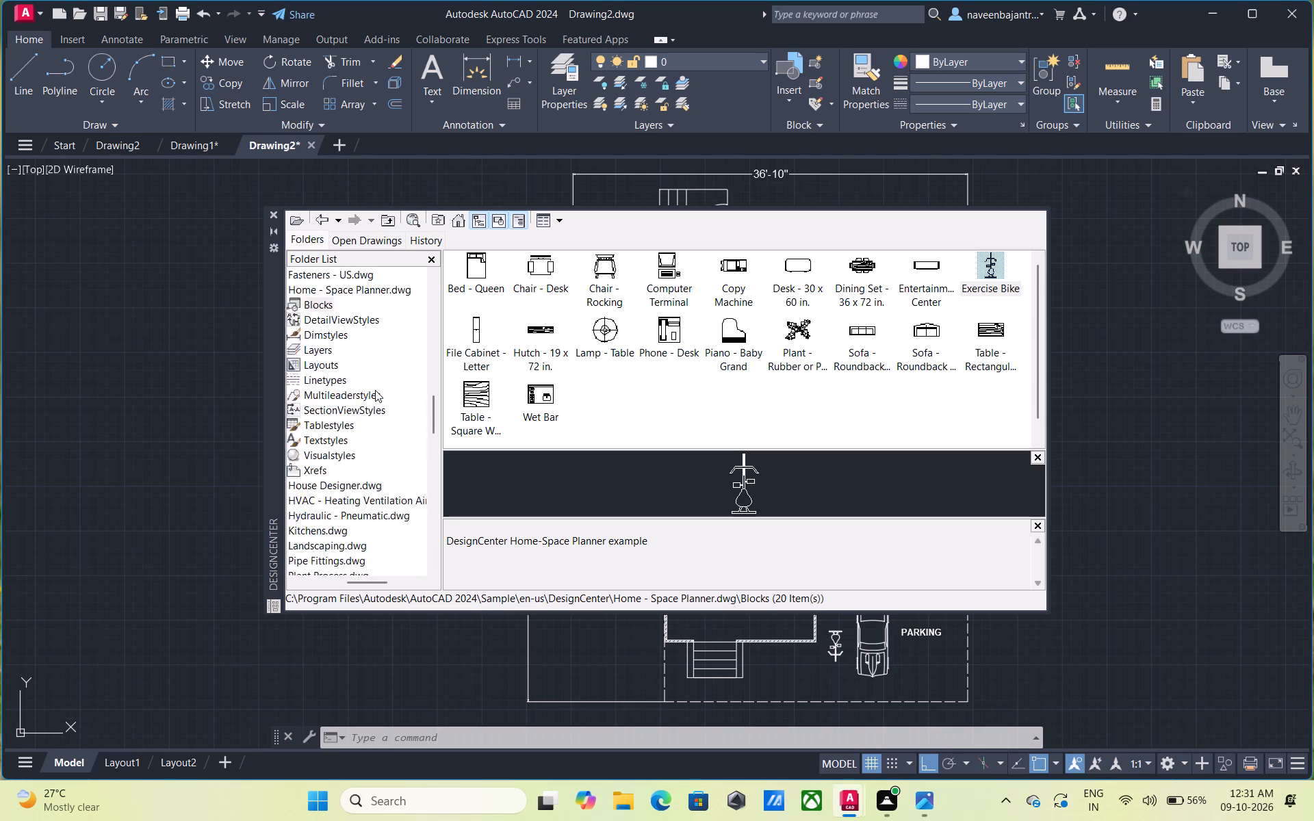
scroll(375, 390, up, 17)
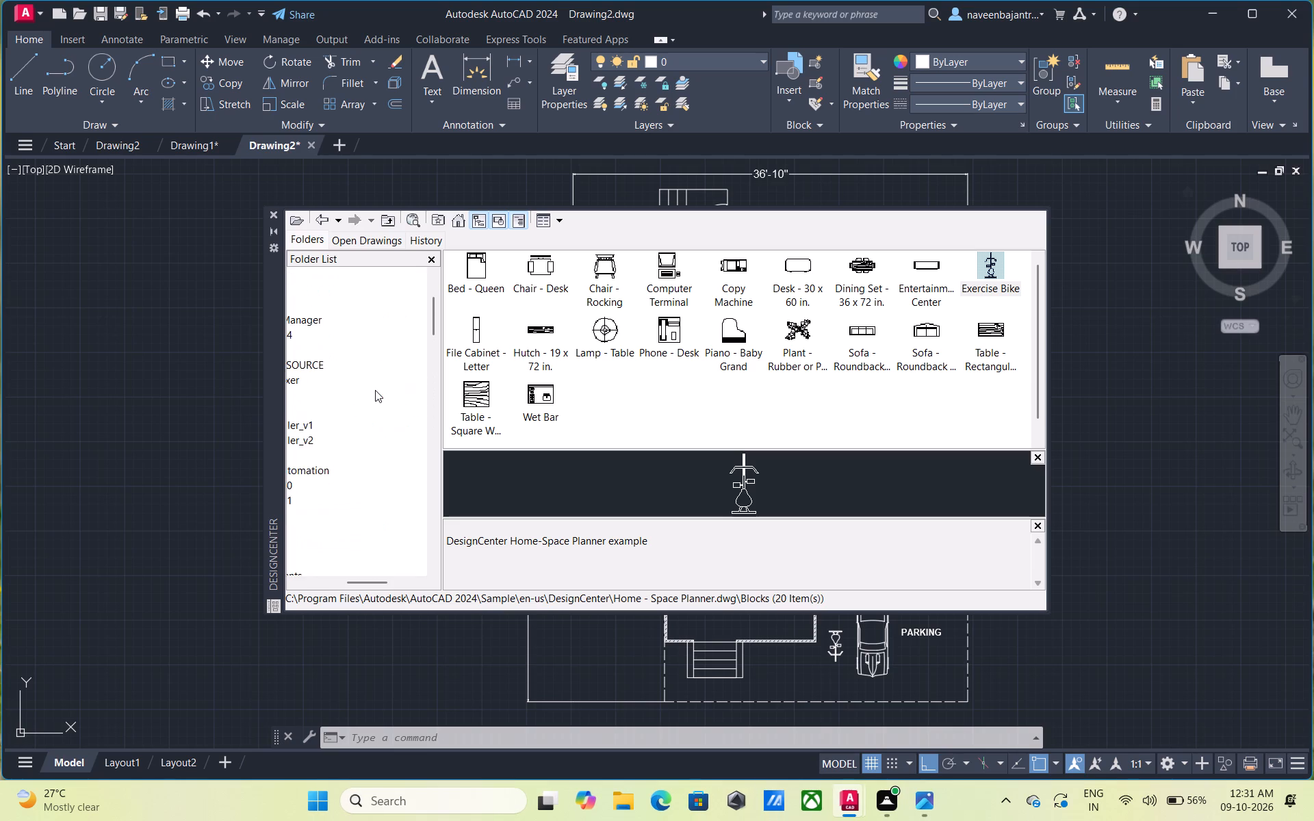
scroll(375, 390, up, 7)
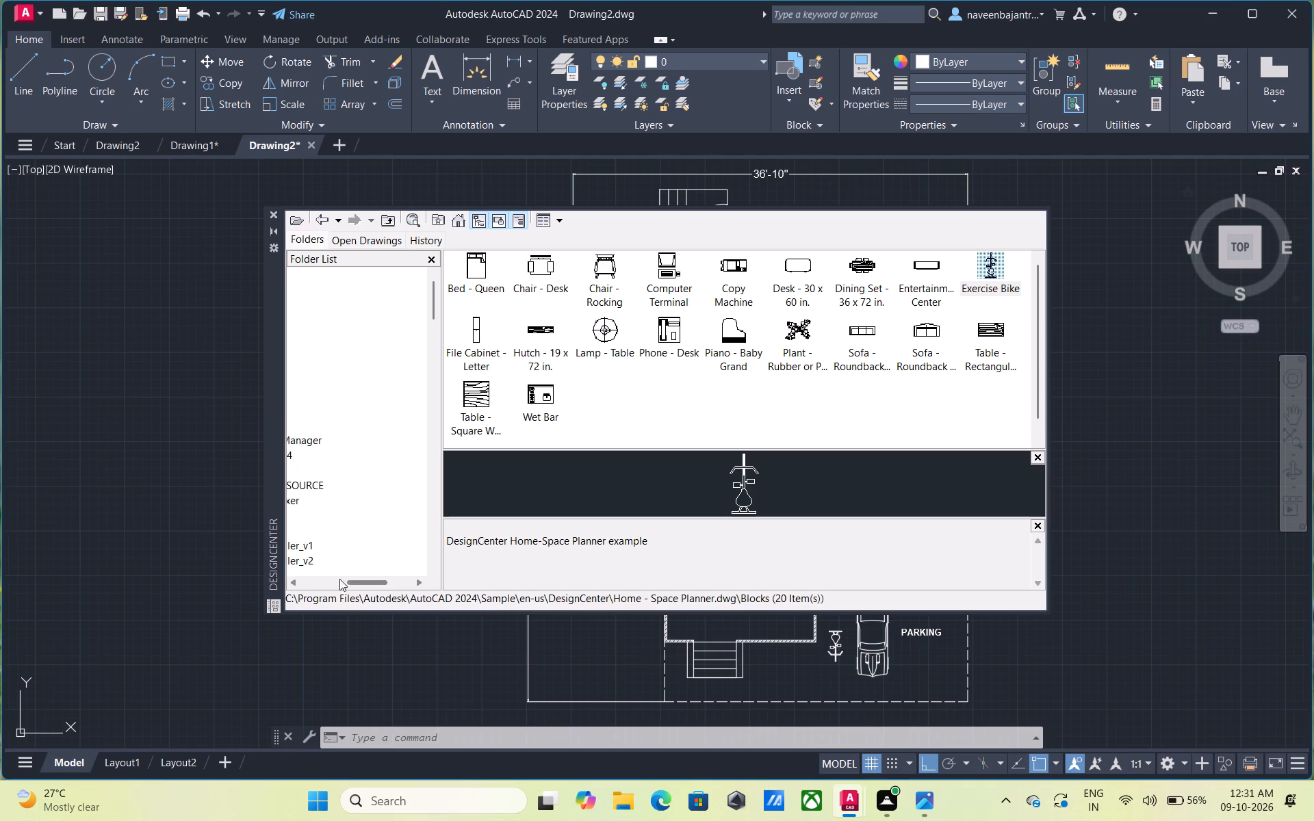
Bring the folder names into view and look through the AutoCAD program folders down to the sample folder.
drag(353, 582, 300, 594)
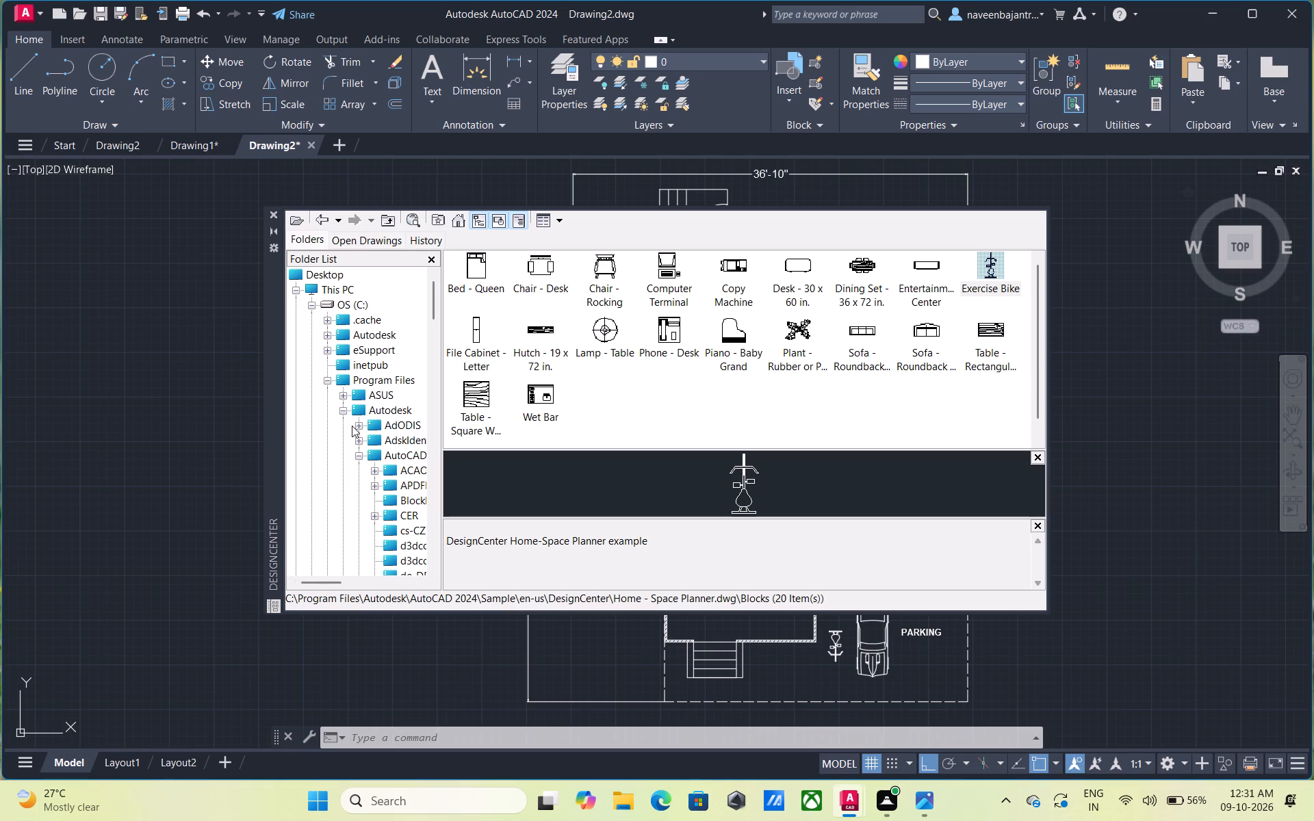
scroll(352, 426, down, 2)
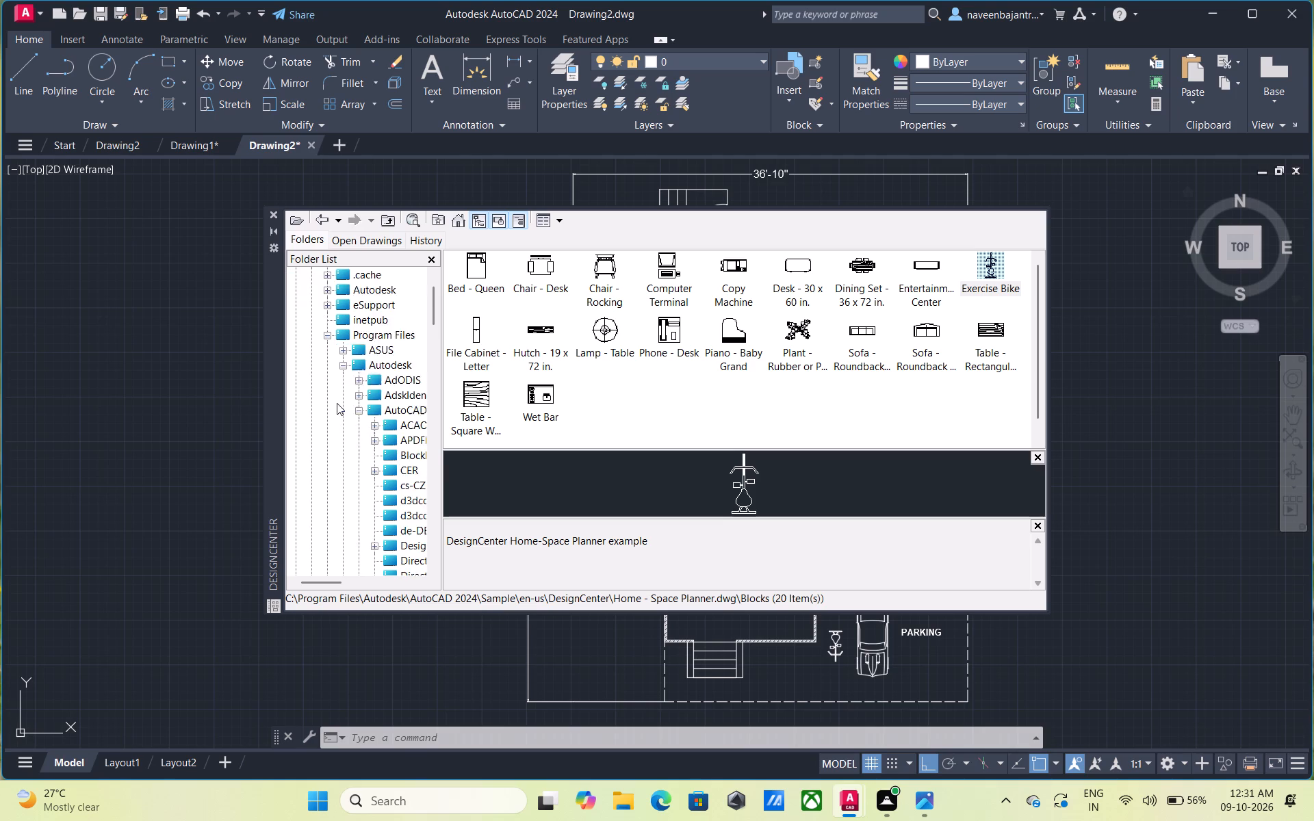
scroll(337, 403, down, 6)
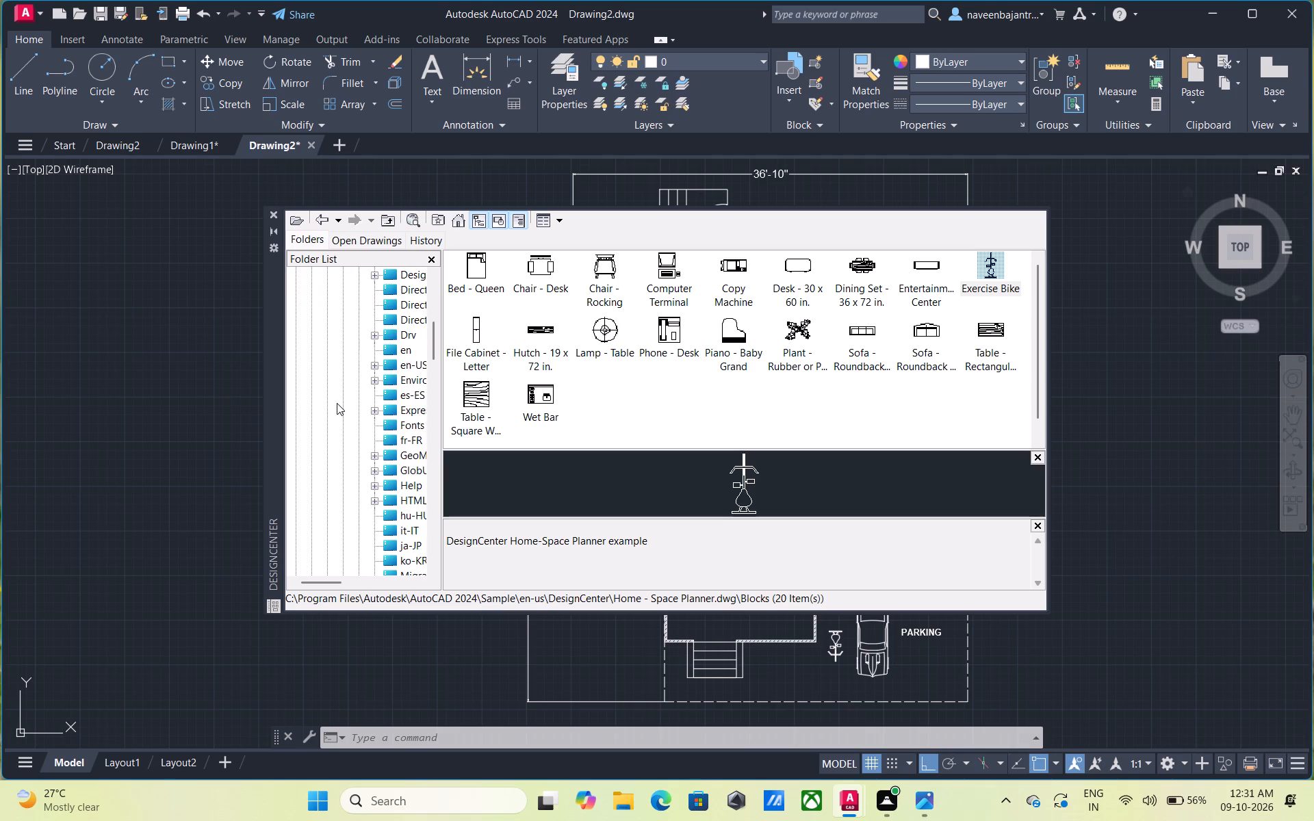
scroll(337, 403, down, 3)
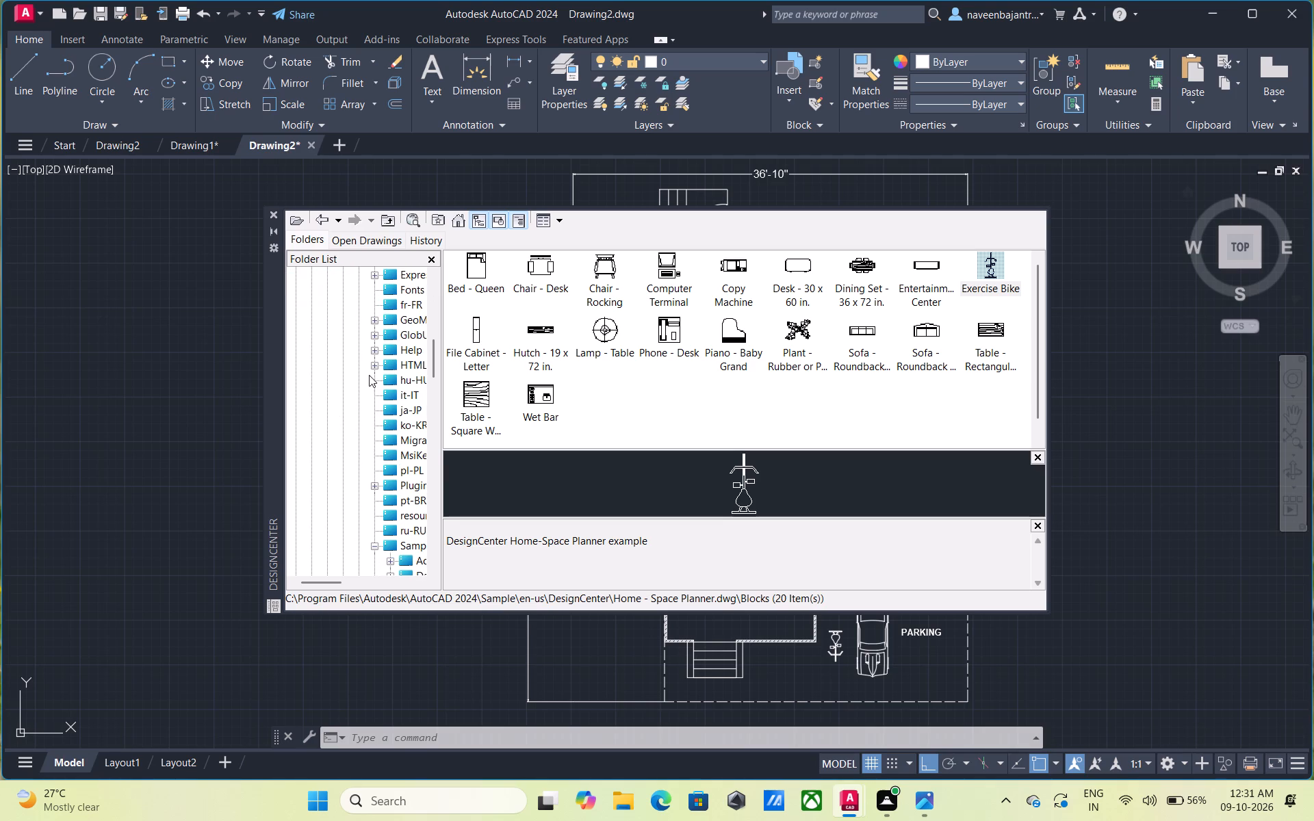
scroll(374, 368, up, 2)
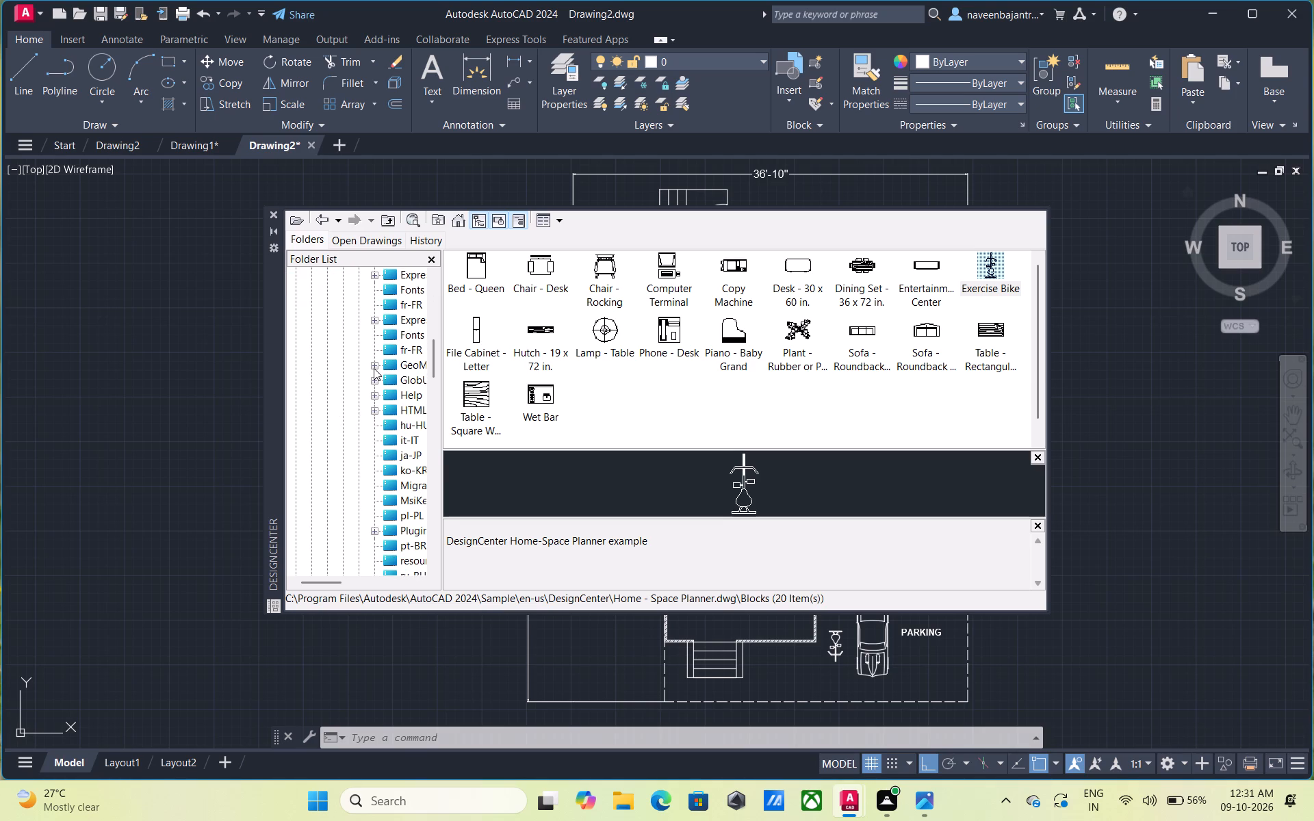
scroll(374, 368, down, 5)
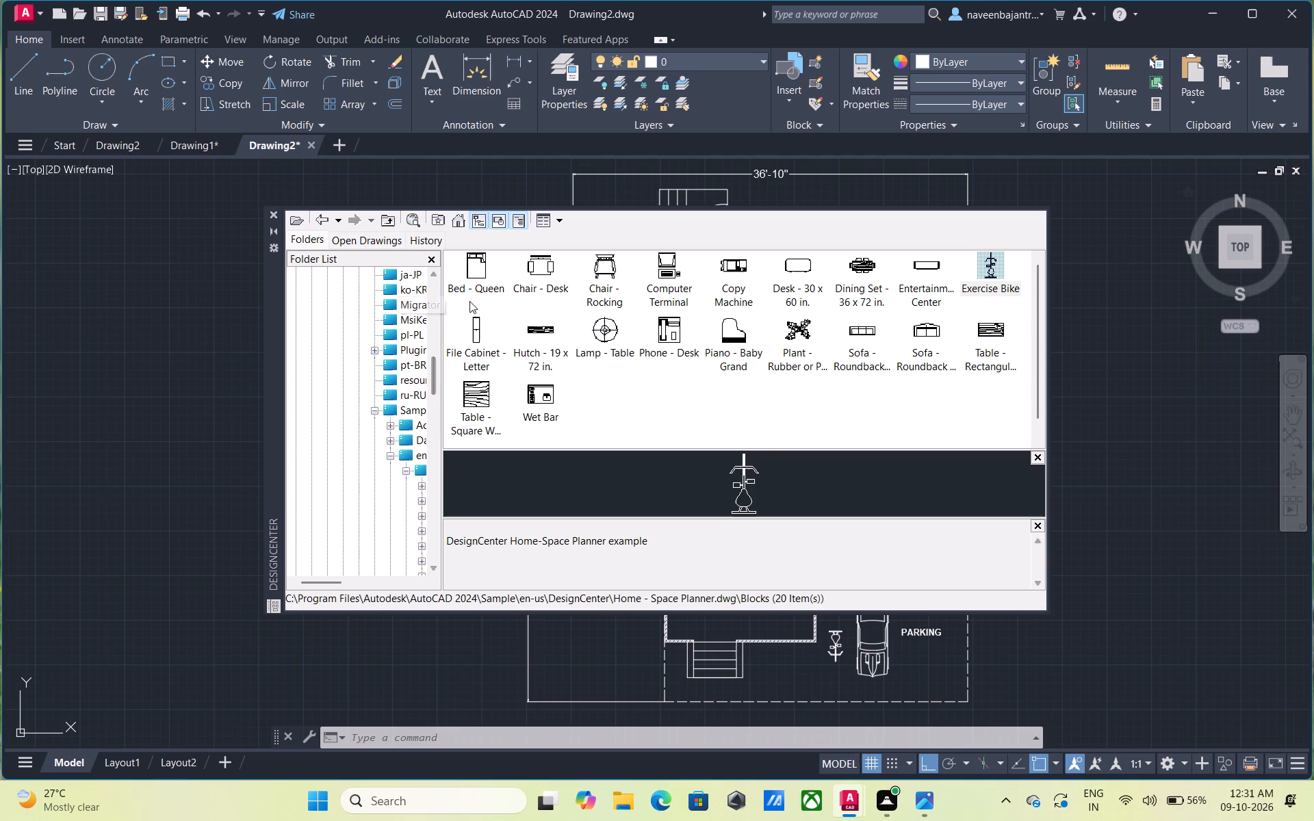
Preview the Home - Space Planner blocks one by one, including the bed, chairs, computer terminal, phone, piano, plant, sofas and rectangular table.
click(479, 267)
click(546, 268)
click(612, 285)
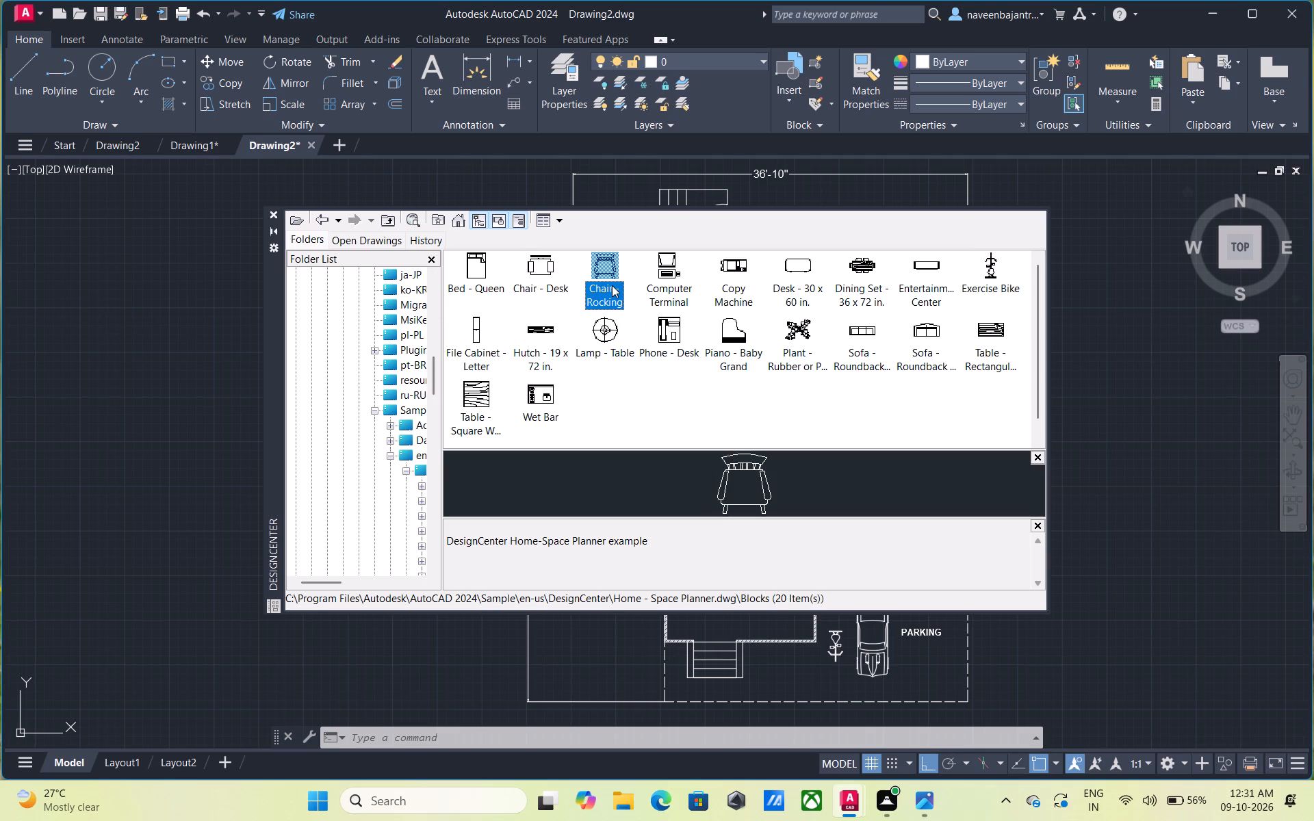
click(664, 280)
click(676, 350)
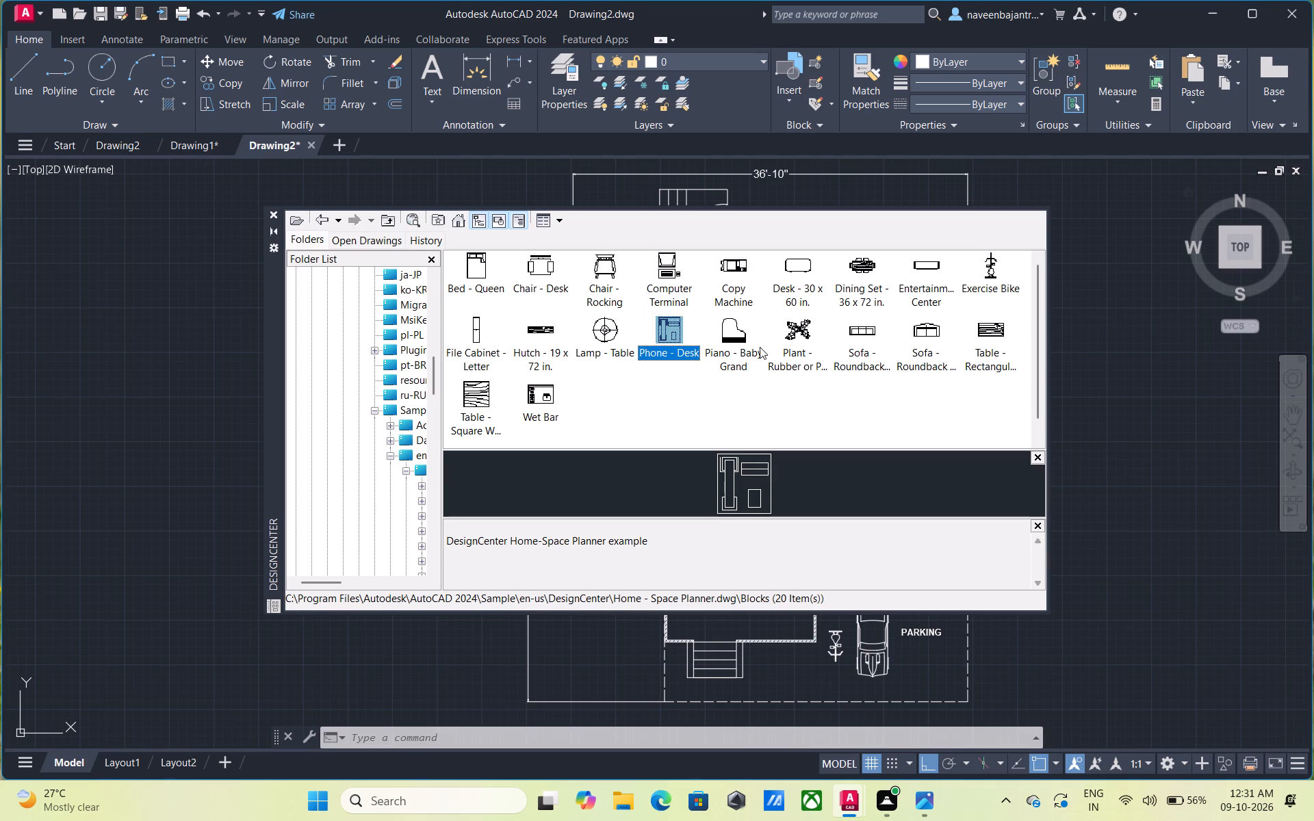
click(730, 348)
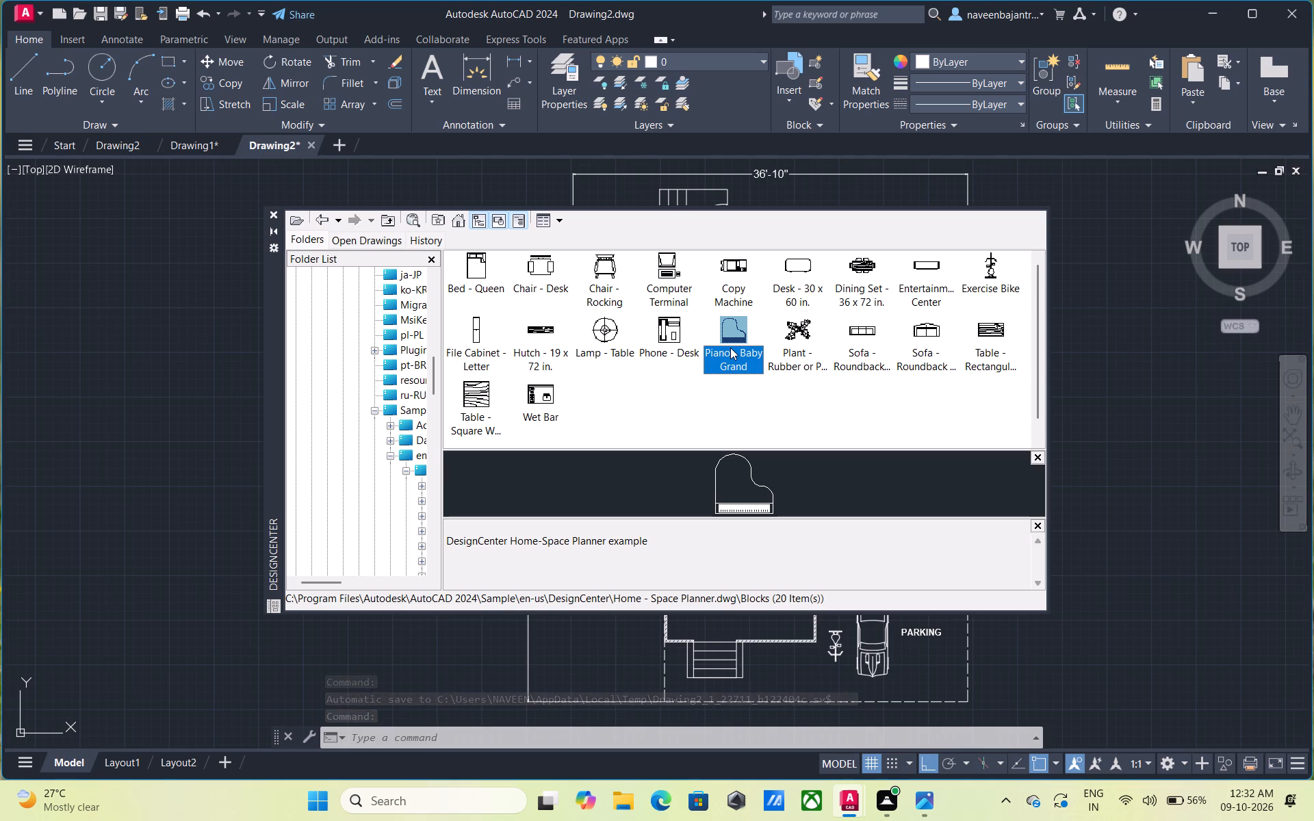
click(793, 341)
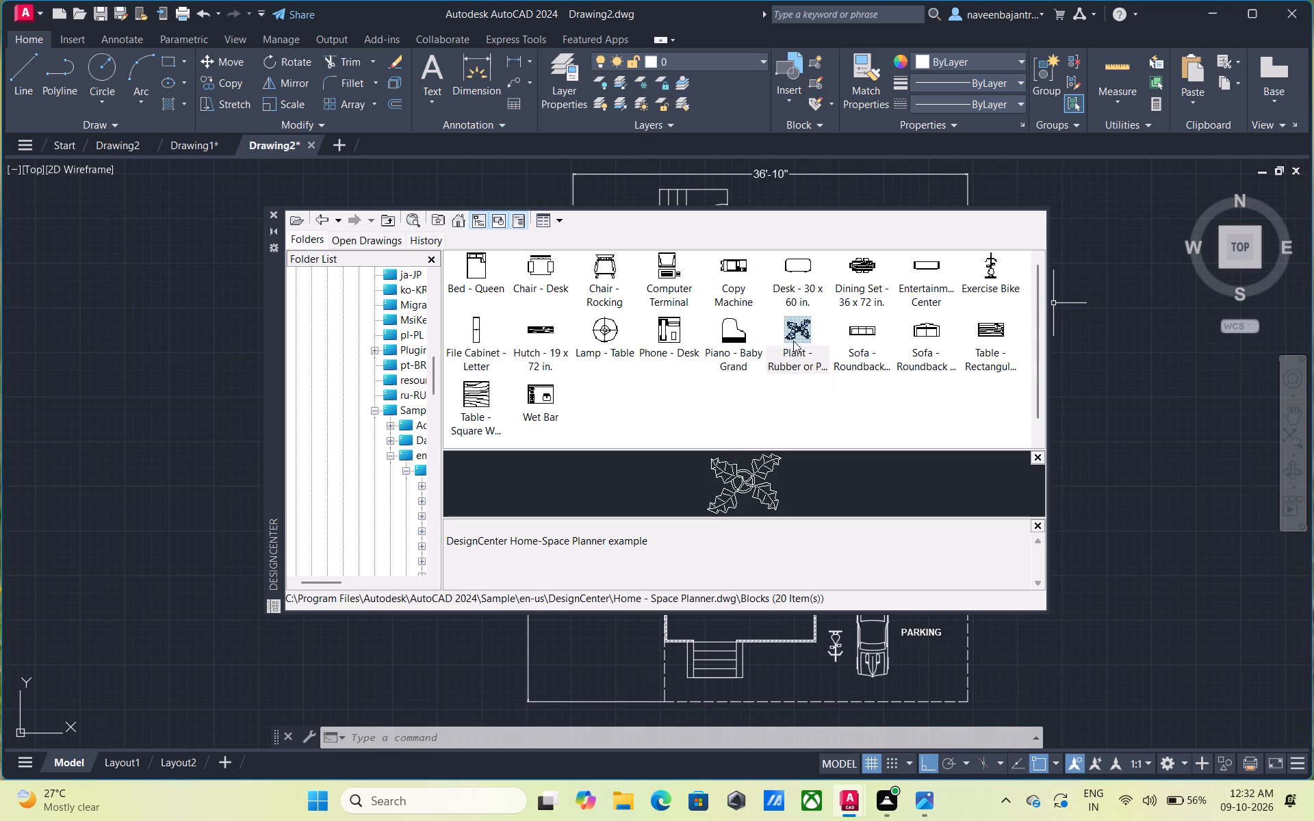
click(855, 331)
click(926, 334)
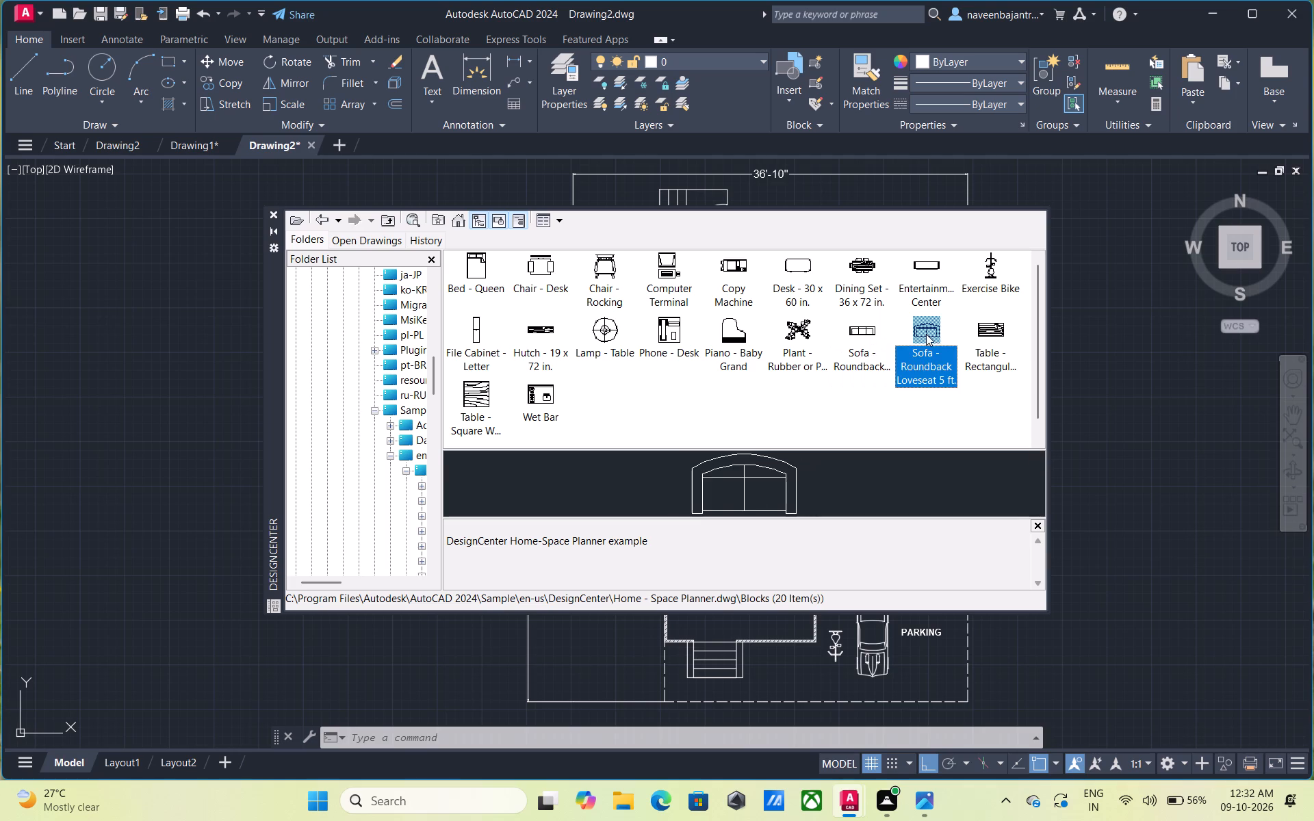
click(993, 334)
click(882, 336)
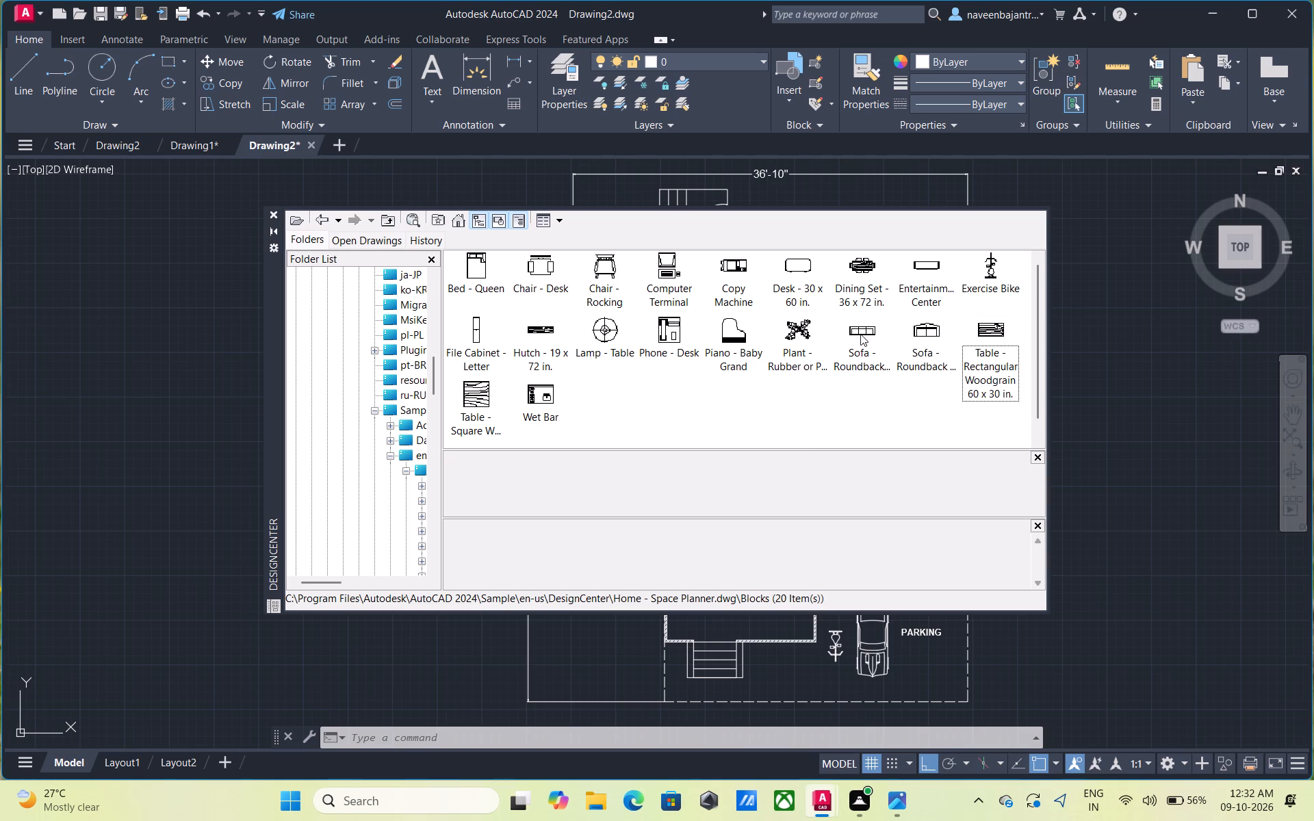
click(860, 334)
click(807, 329)
click(726, 330)
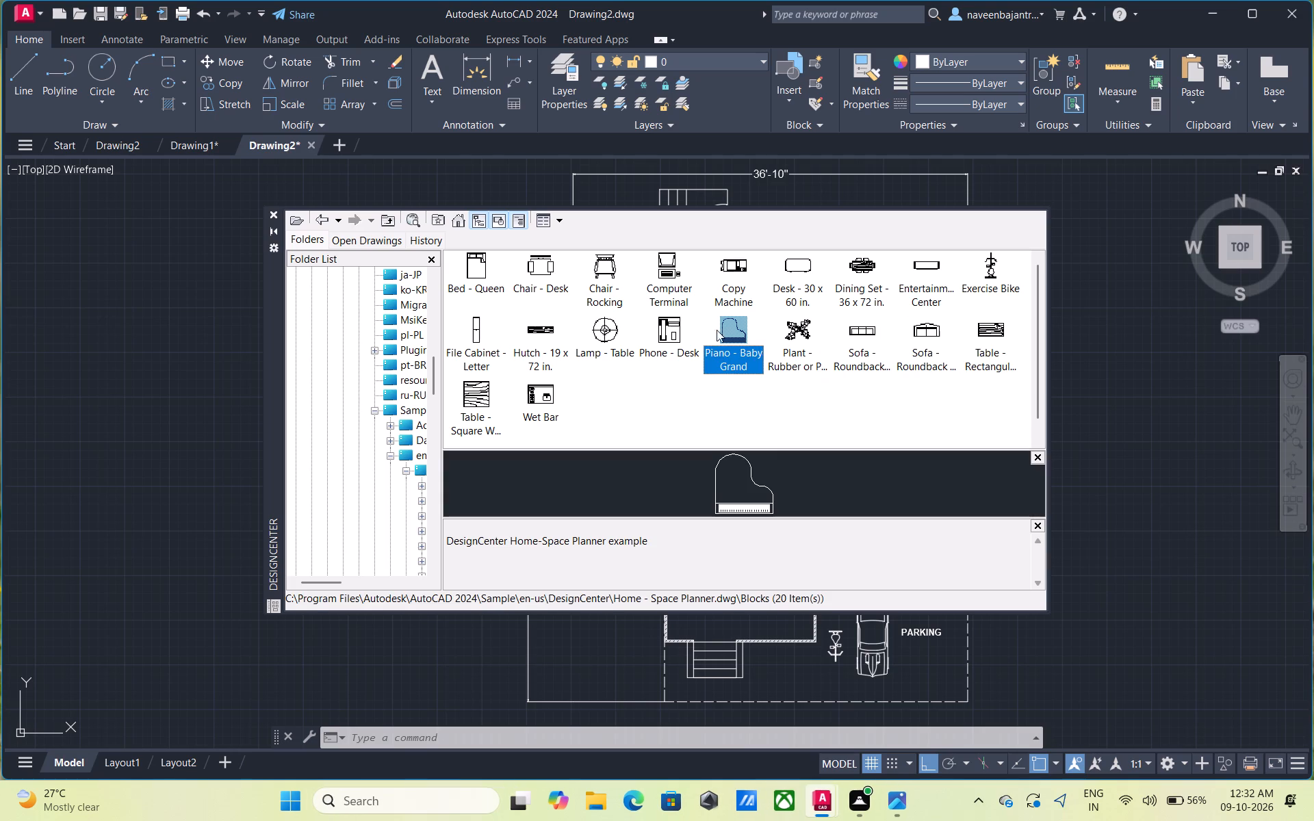
Insert the Phone - Desk, Bed - Queen and Chair - Desk blocks in the empty drawing area west of the floor plan.
click(662, 330)
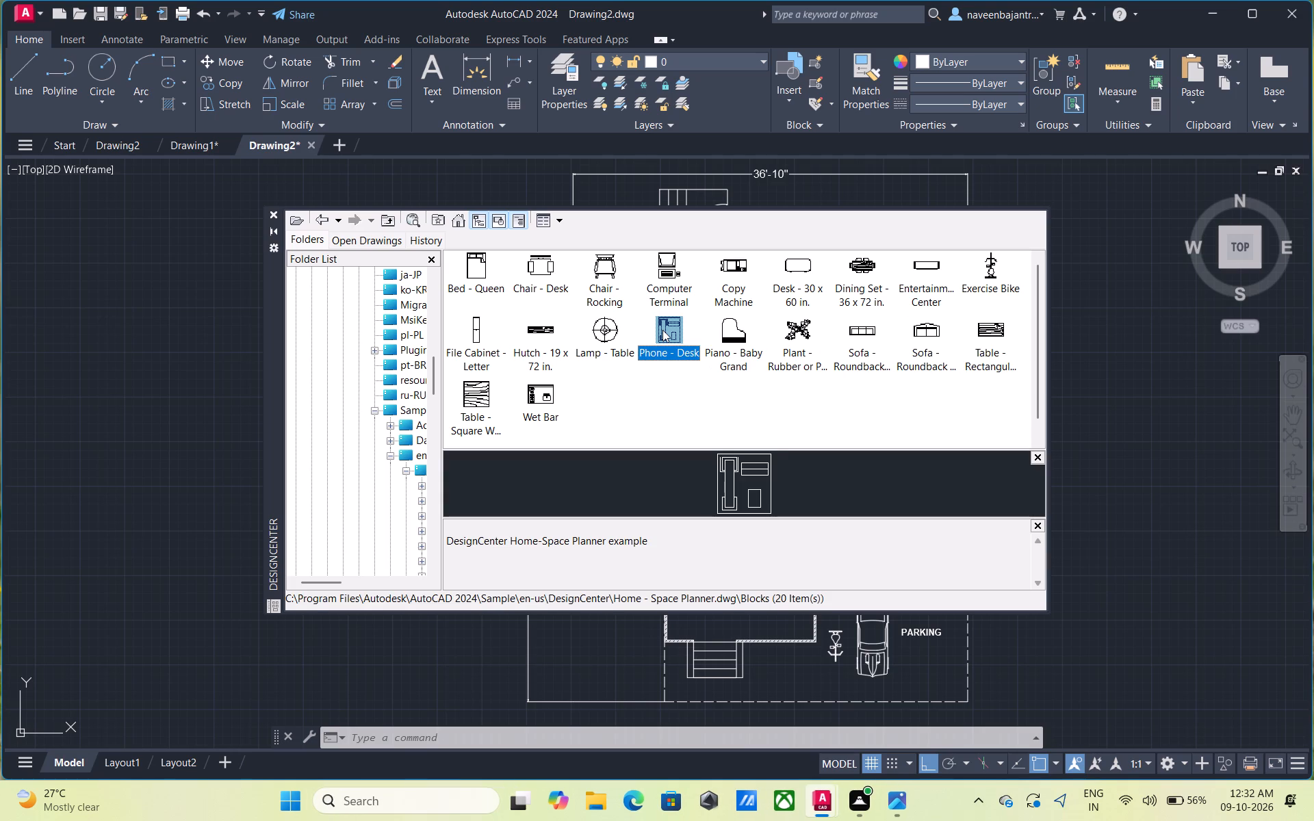
drag(662, 330, 205, 405)
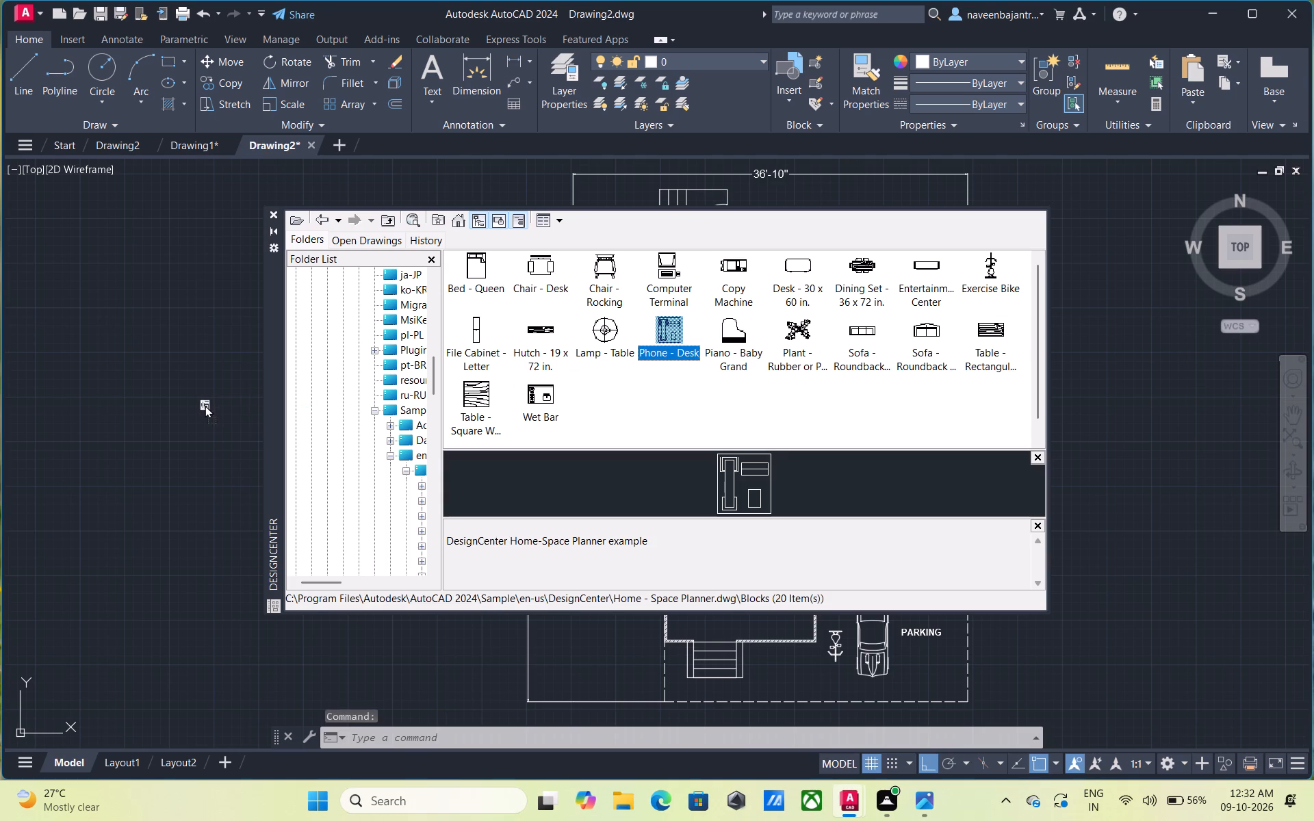
drag(205, 405, 204, 405)
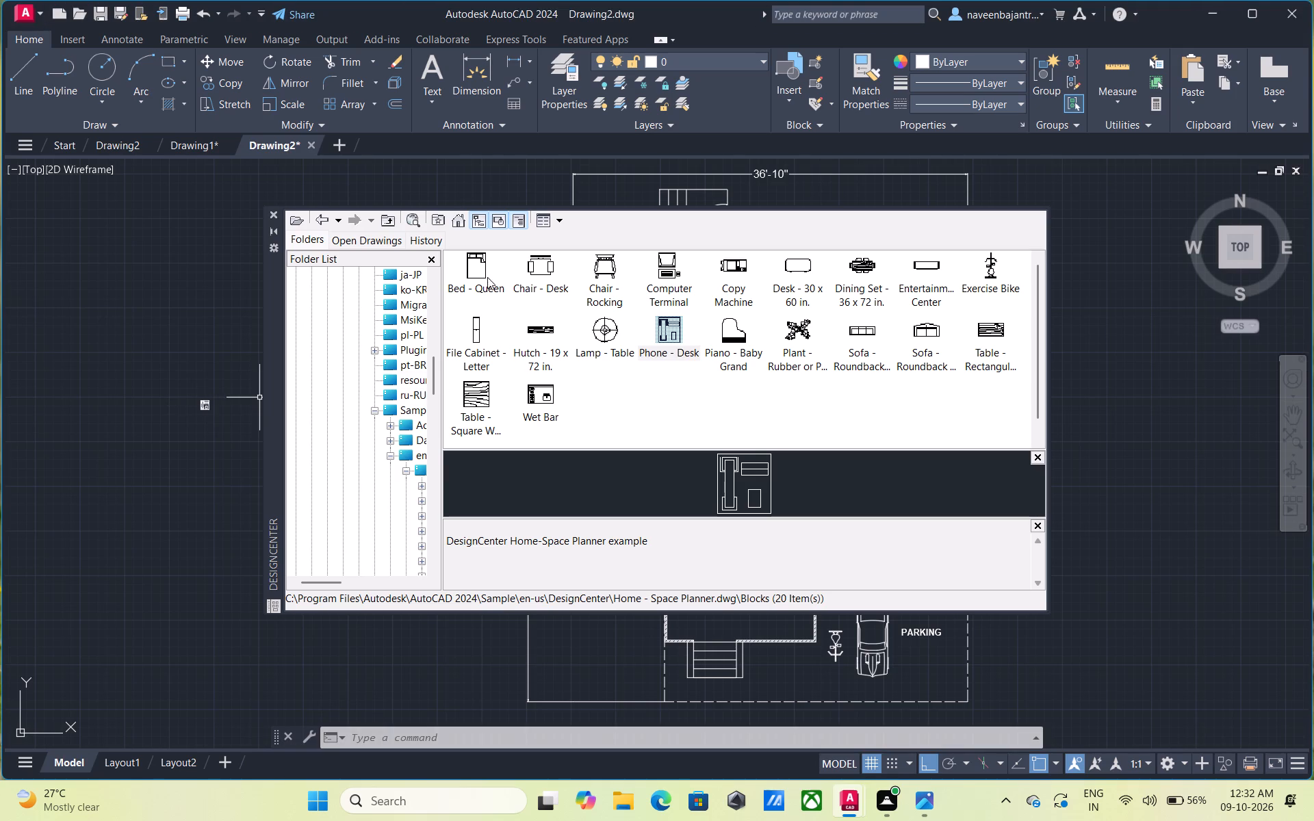
drag(476, 268, 170, 471)
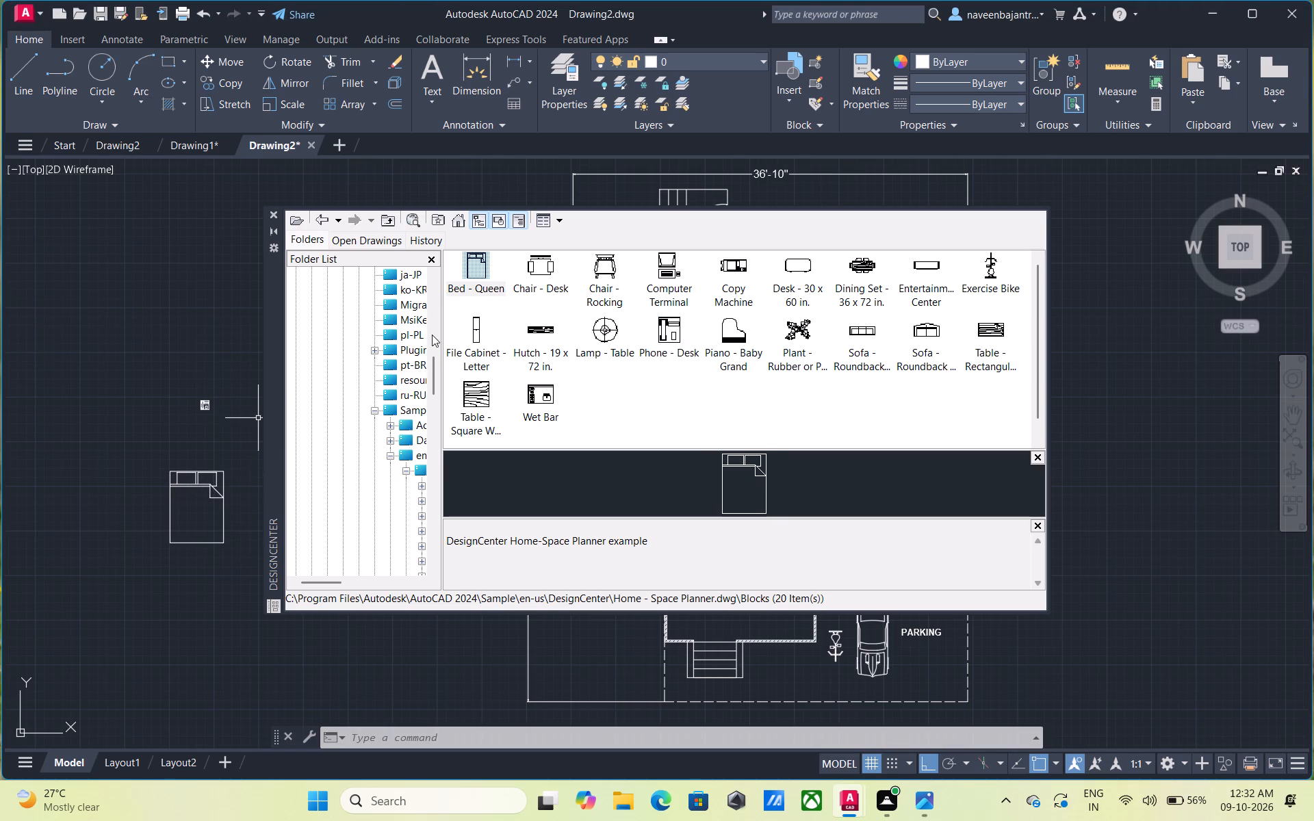
drag(542, 266, 168, 341)
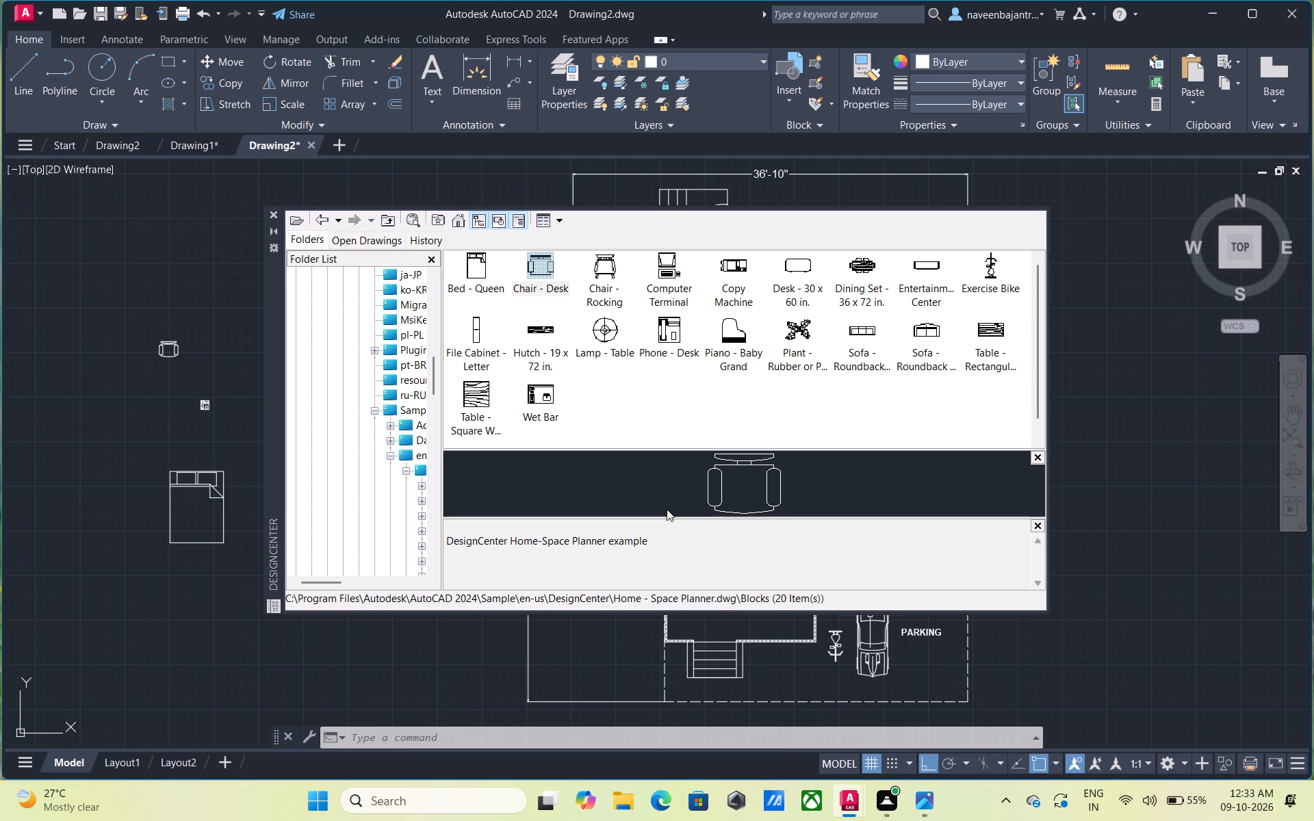
Preview the remaining Home - Space Planner blocks, including the wet bar, square table, hutch, table lamp, exercise bike, dining set, desk and copy machine.
click(545, 391)
click(479, 395)
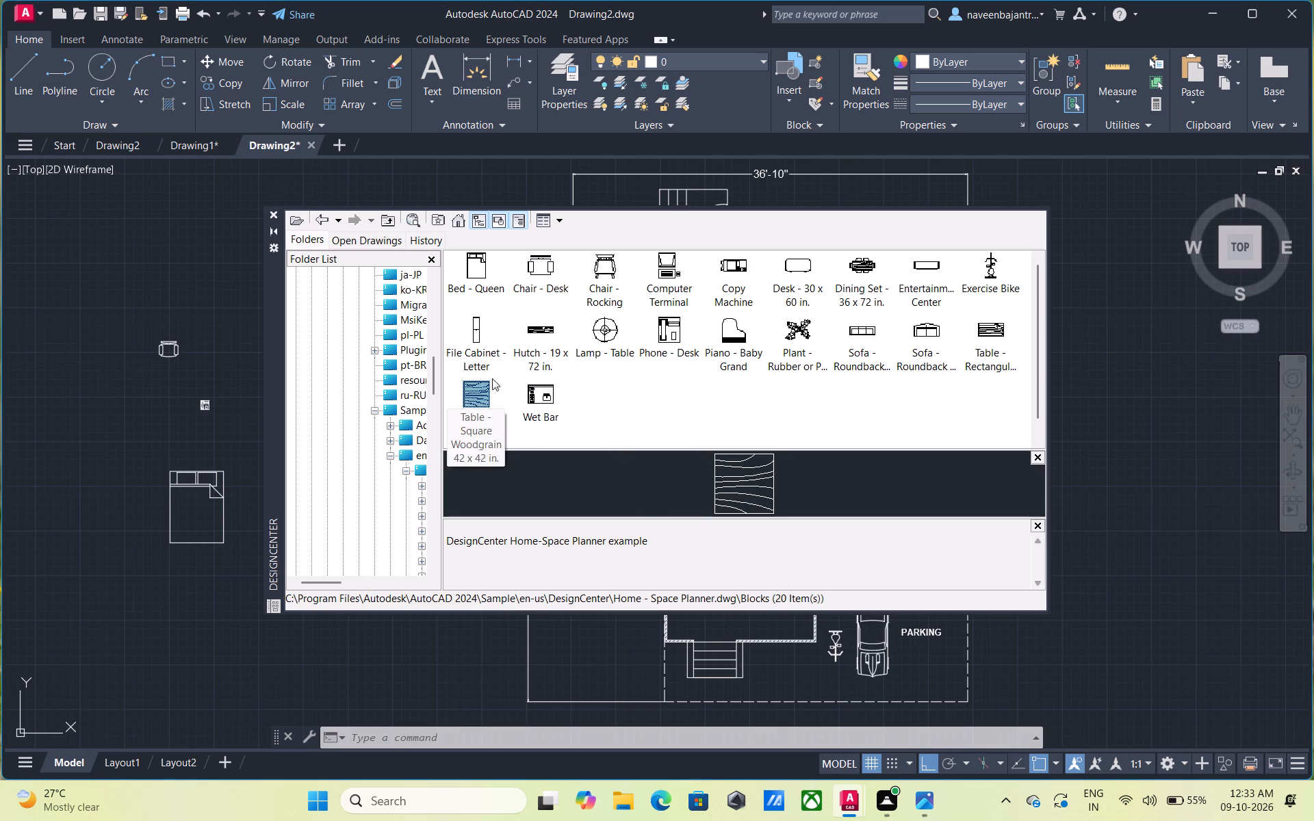
click(473, 337)
click(530, 323)
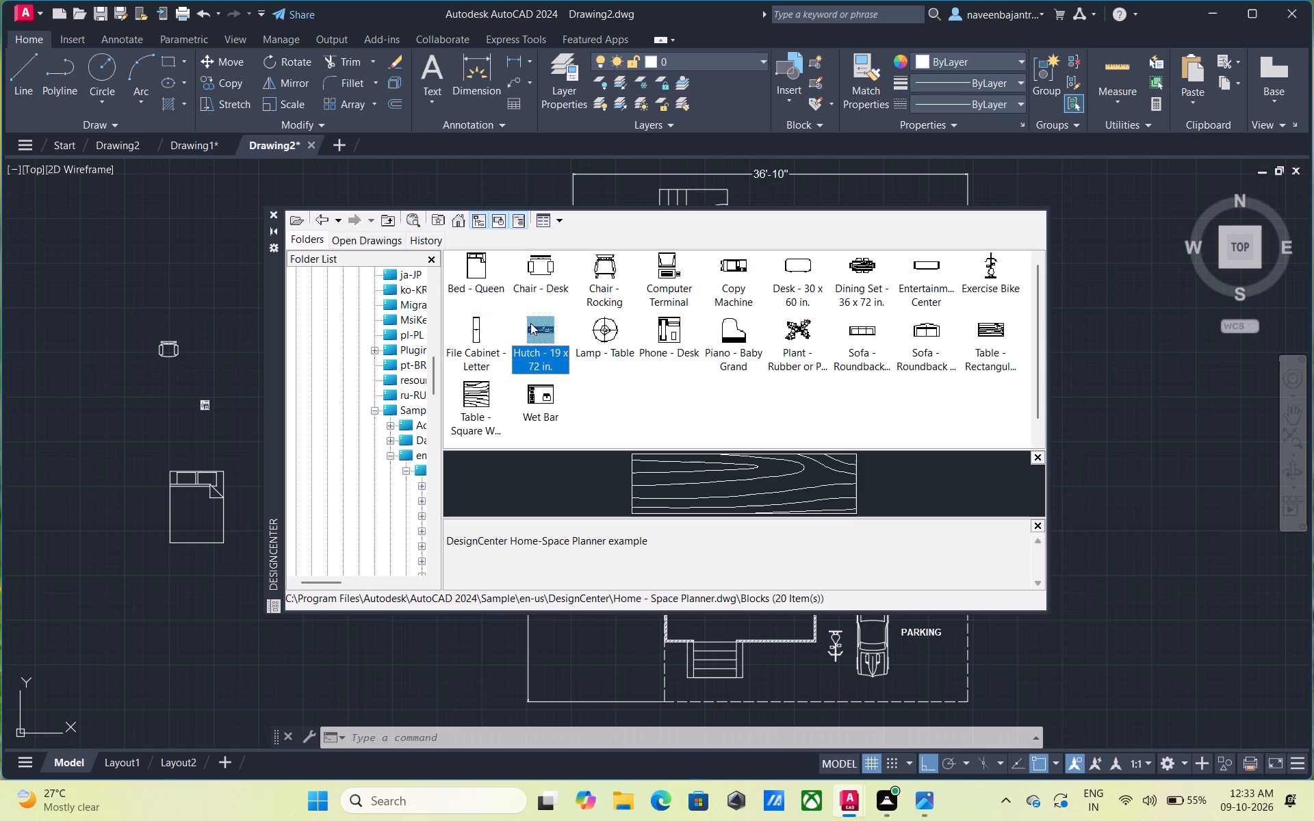
click(605, 336)
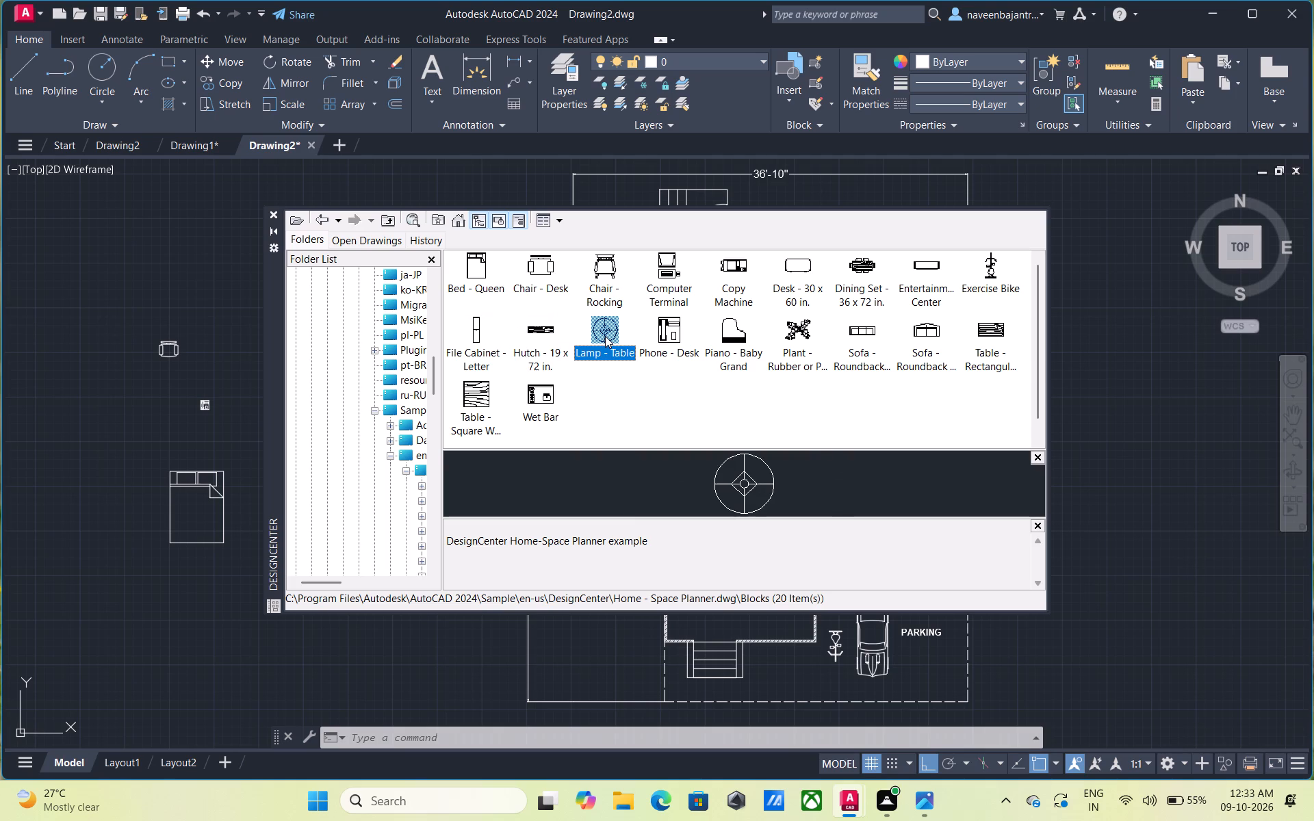
click(678, 331)
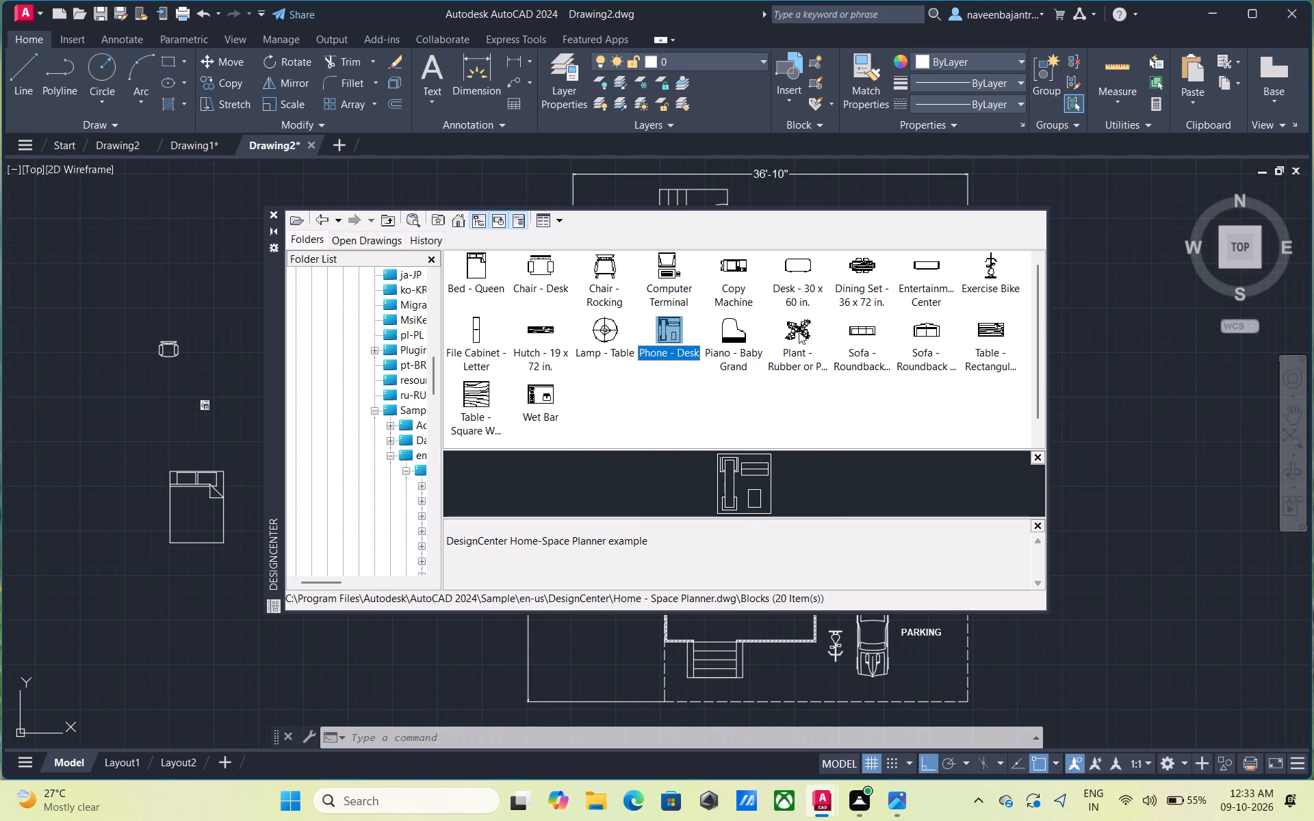
click(728, 326)
click(795, 336)
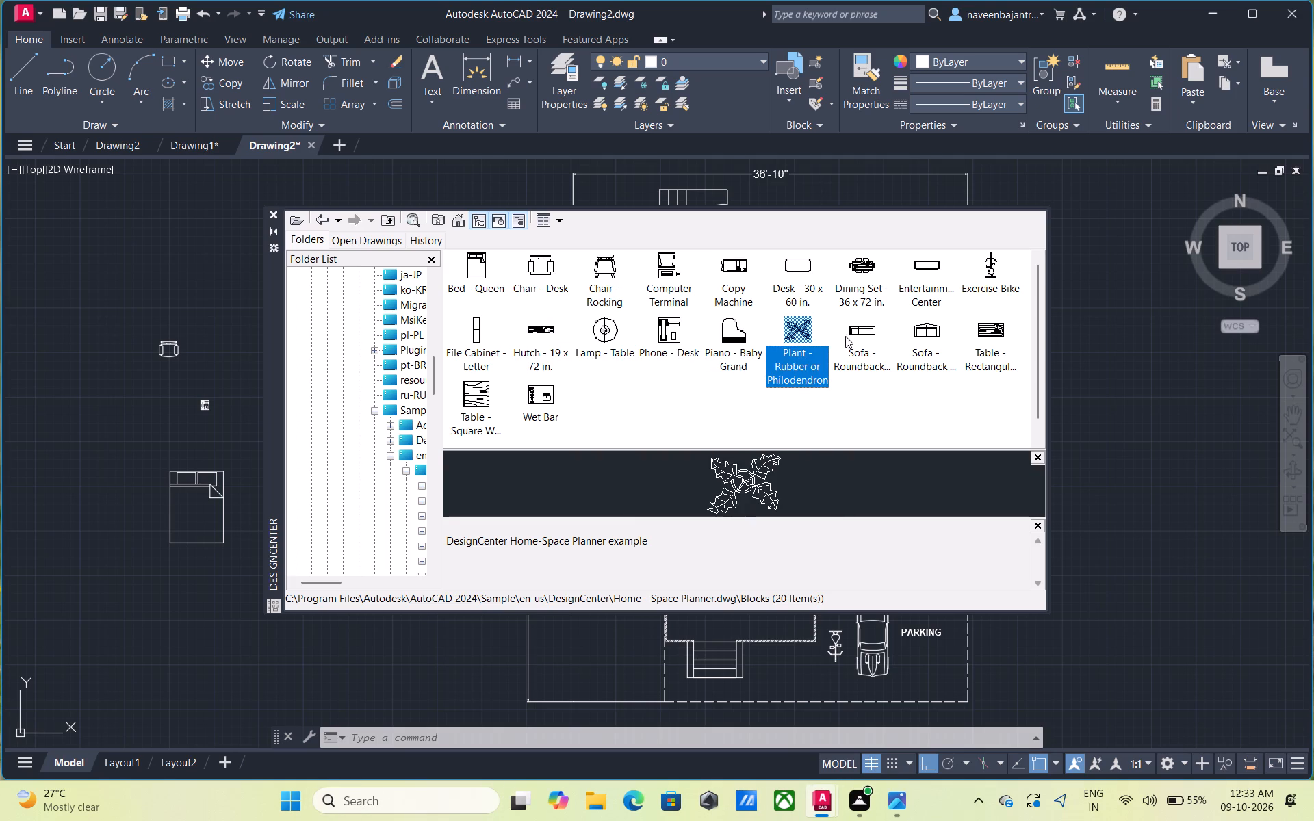
click(858, 336)
click(912, 335)
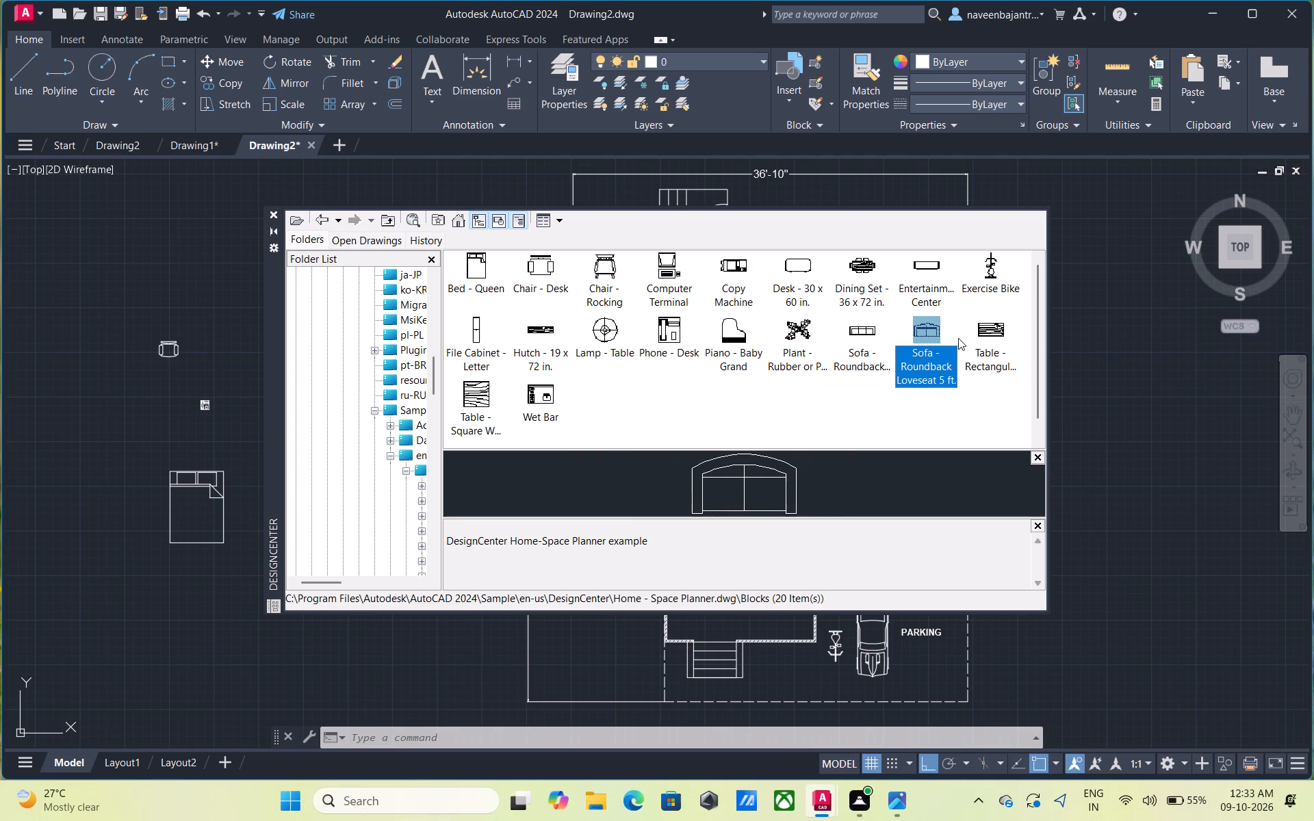
click(983, 339)
click(986, 274)
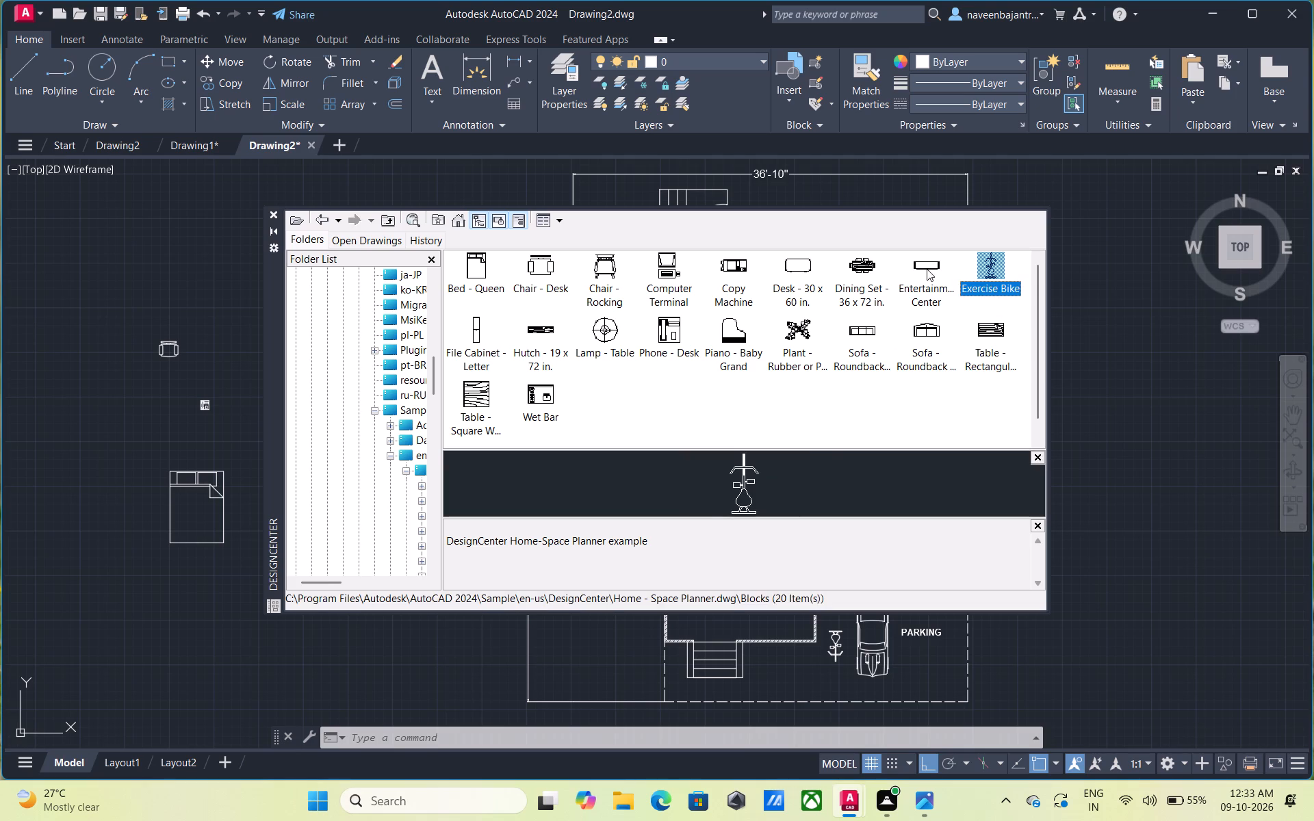
click(927, 269)
click(872, 265)
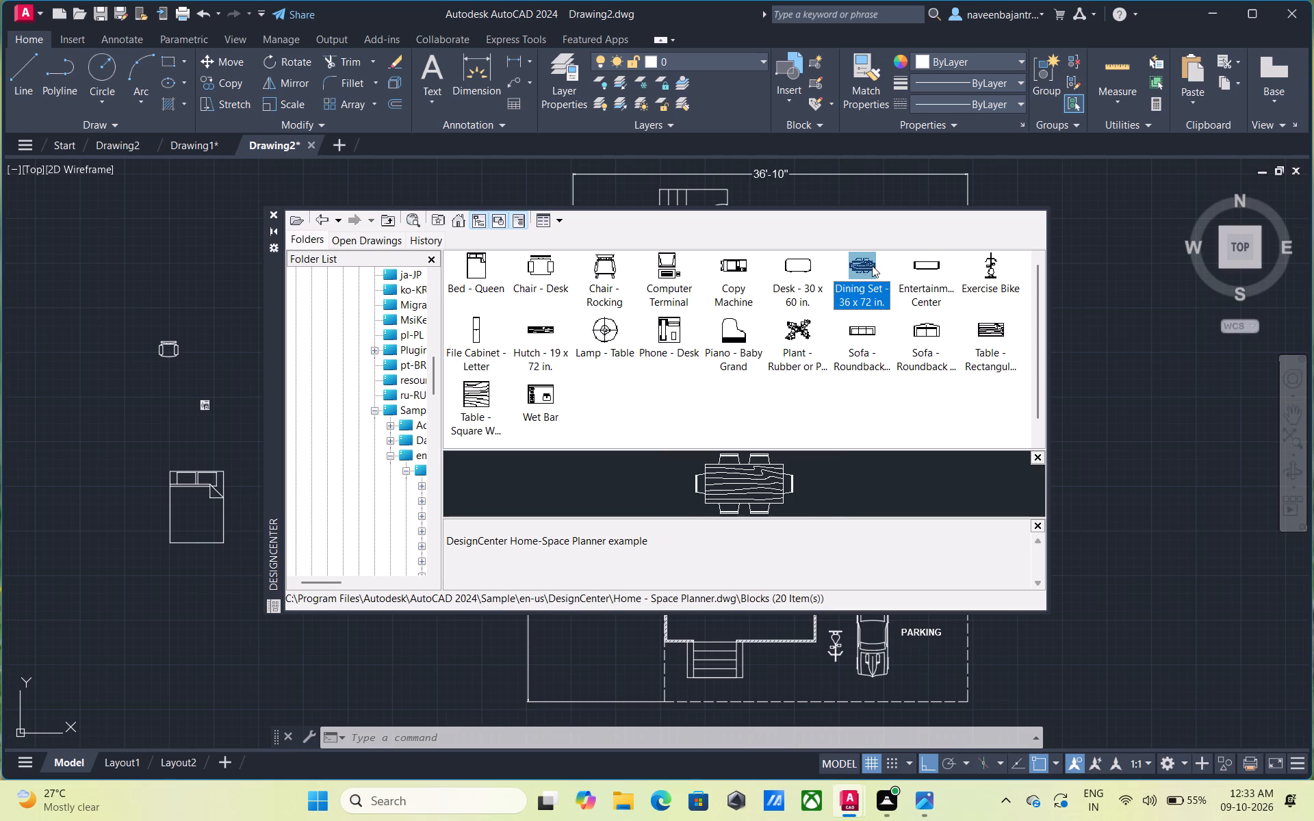
click(815, 266)
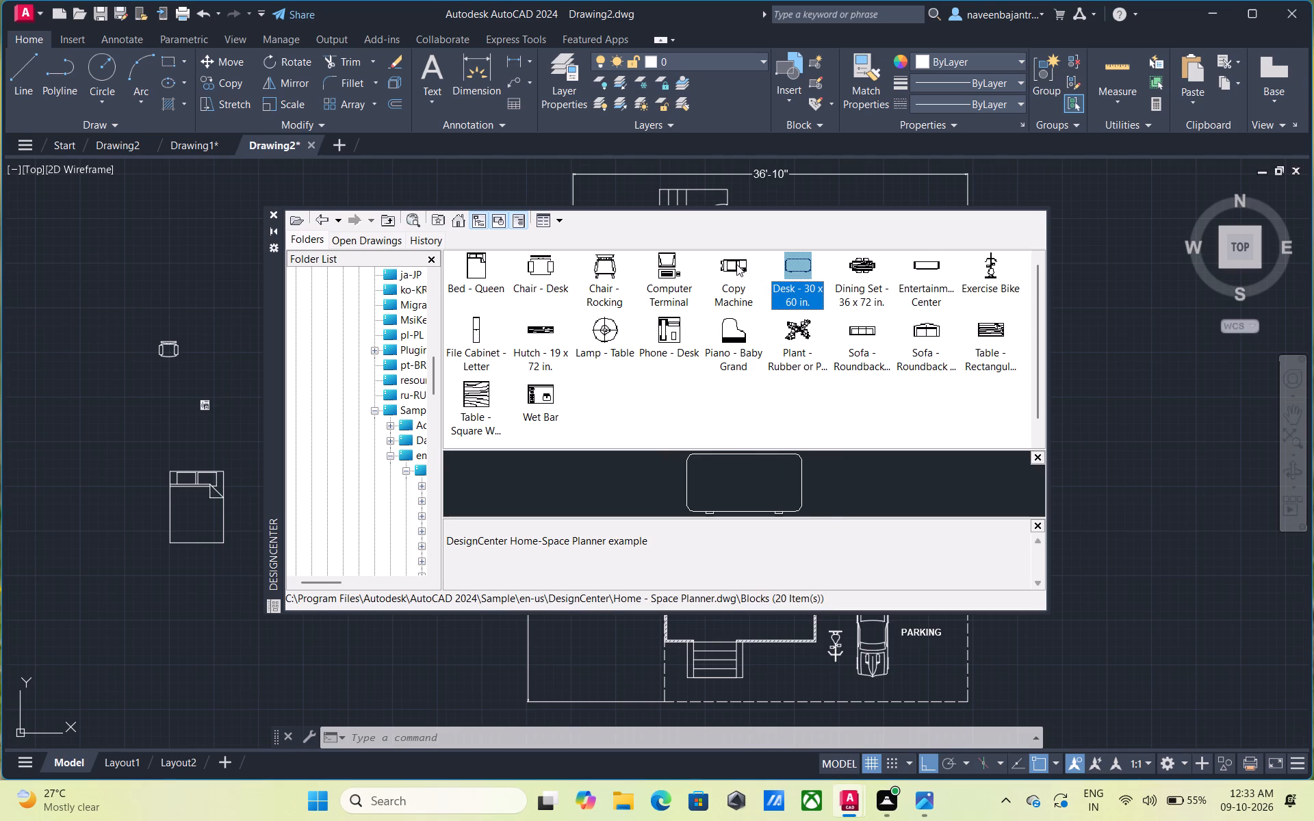
click(736, 264)
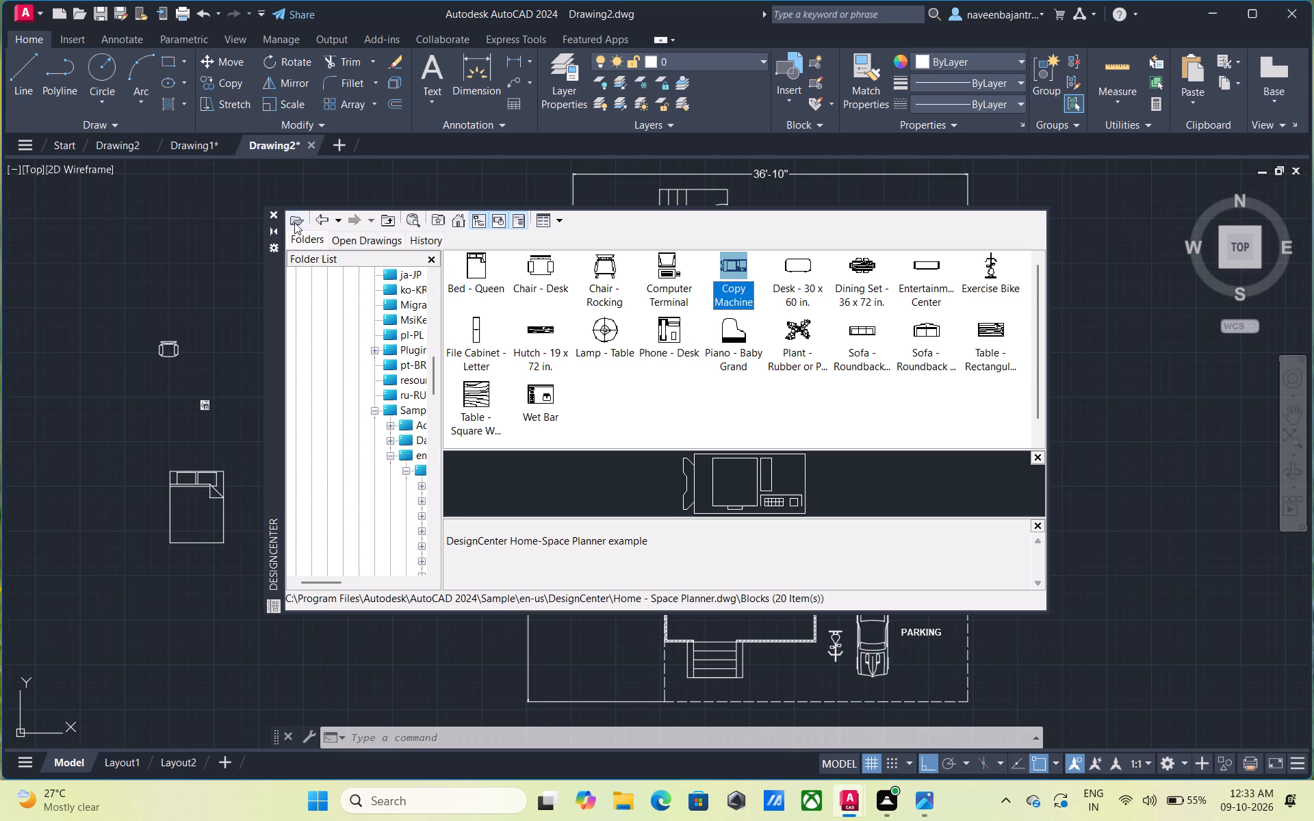
click(278, 216)
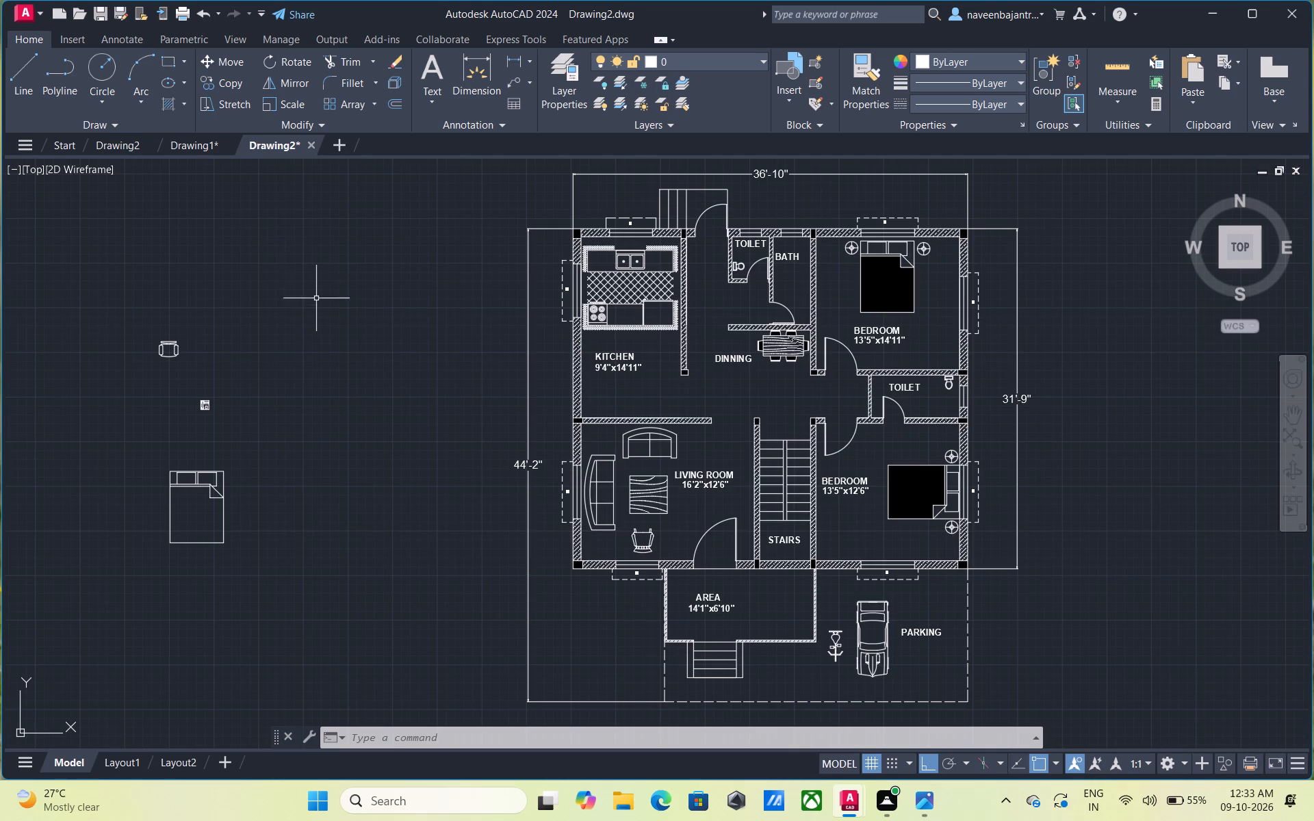
Erase the desk chair, desk phone and queen bed blocks from the empty area west of the floor plan.
click(162, 352)
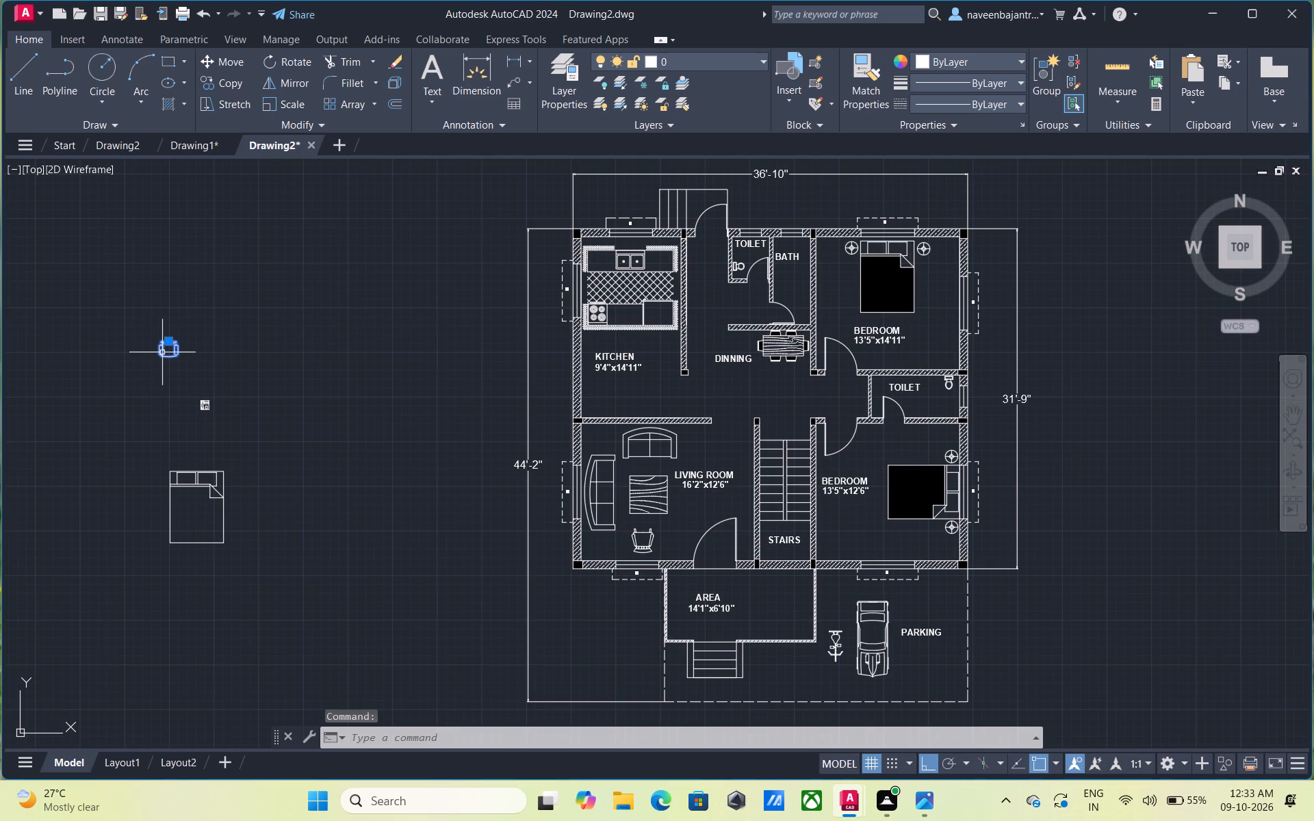
key(Delete)
scroll(201, 398, up, 5)
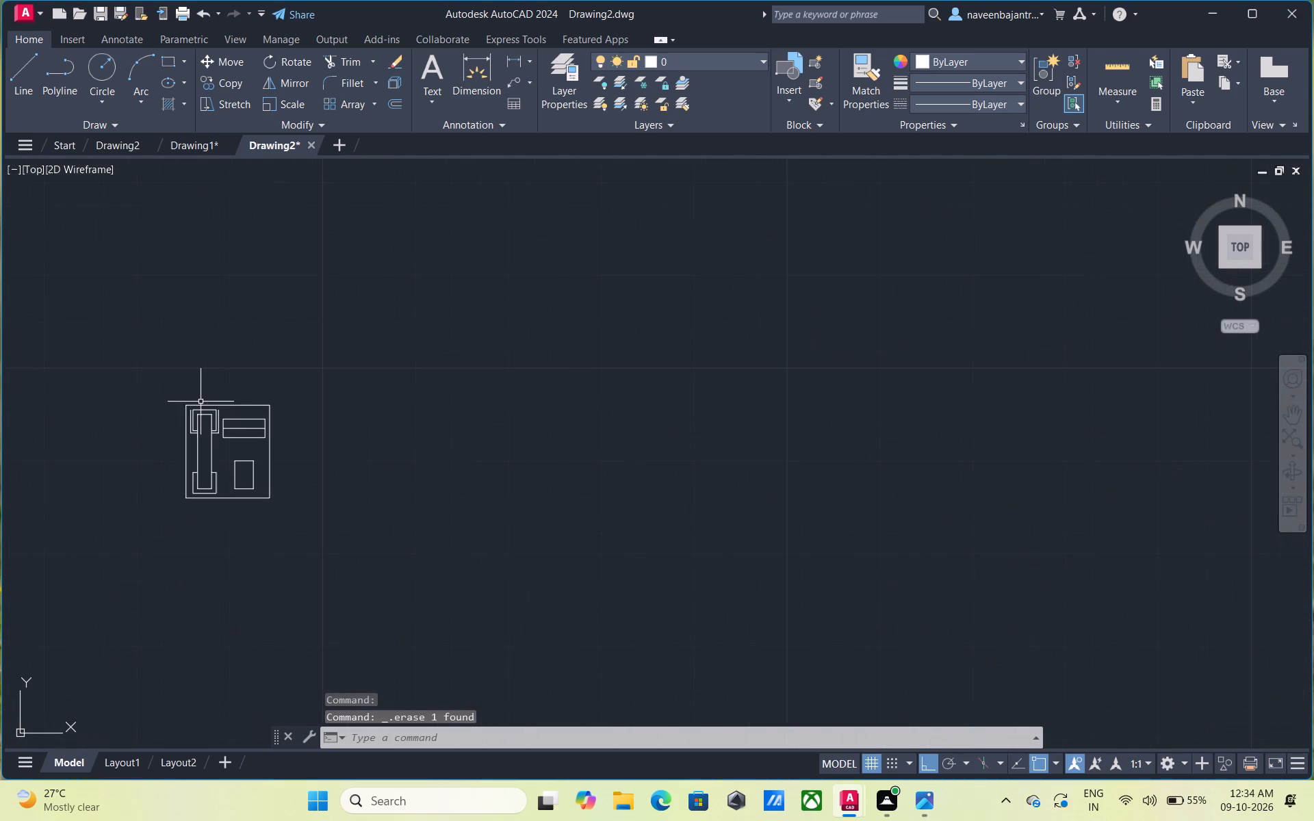
click(205, 410)
key(Delete)
scroll(205, 413, down, 4)
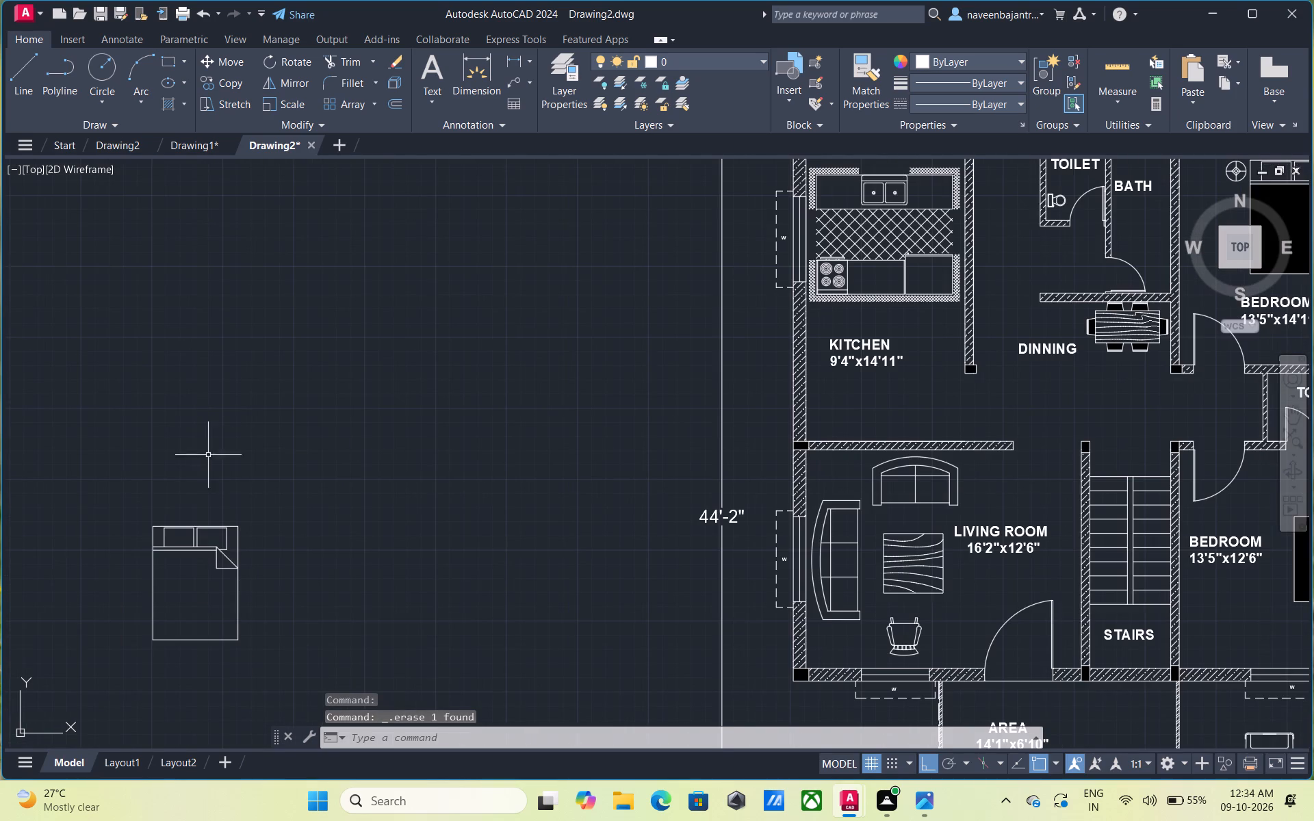
click(216, 528)
key(Delete)
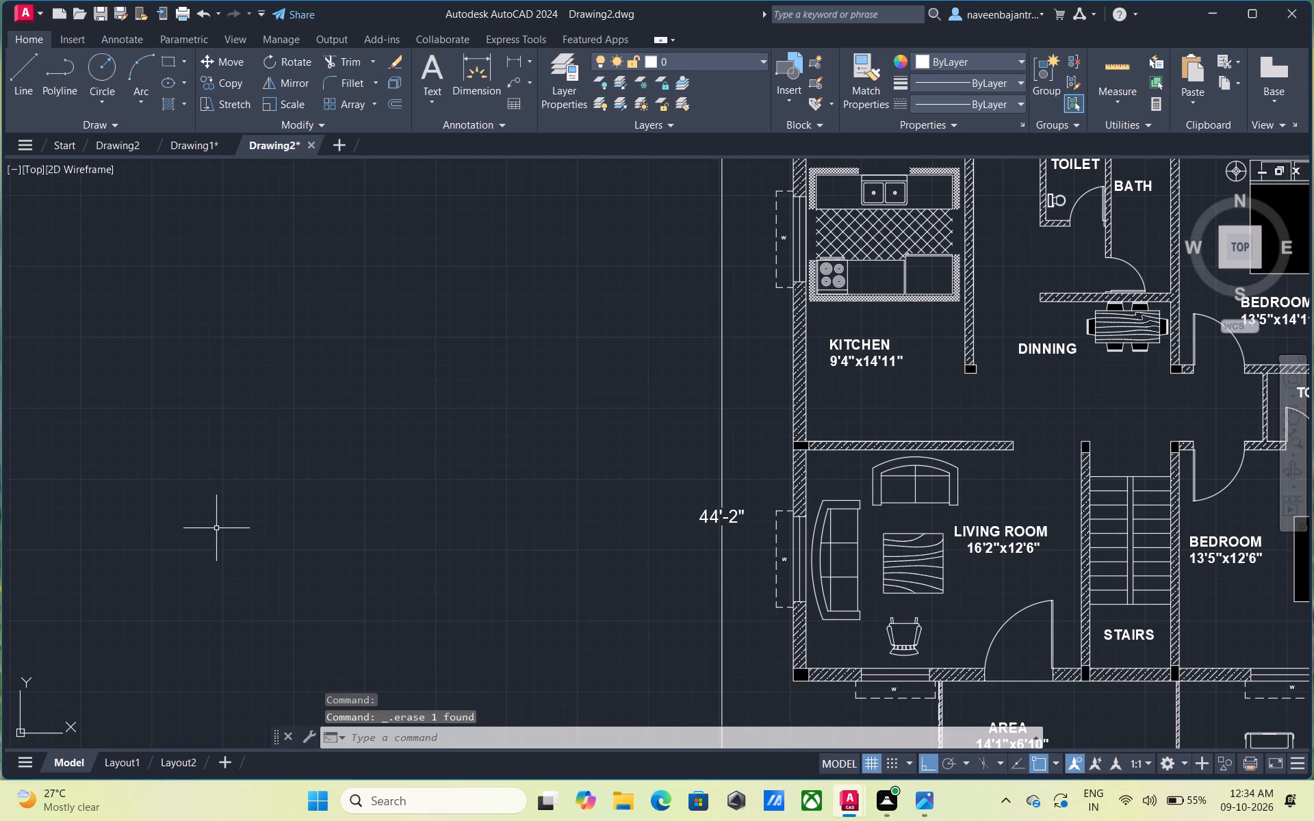
Look over the whole floor plan, then examine the passage and toilet between the two bedrooms up close.
scroll(223, 521, down, 1)
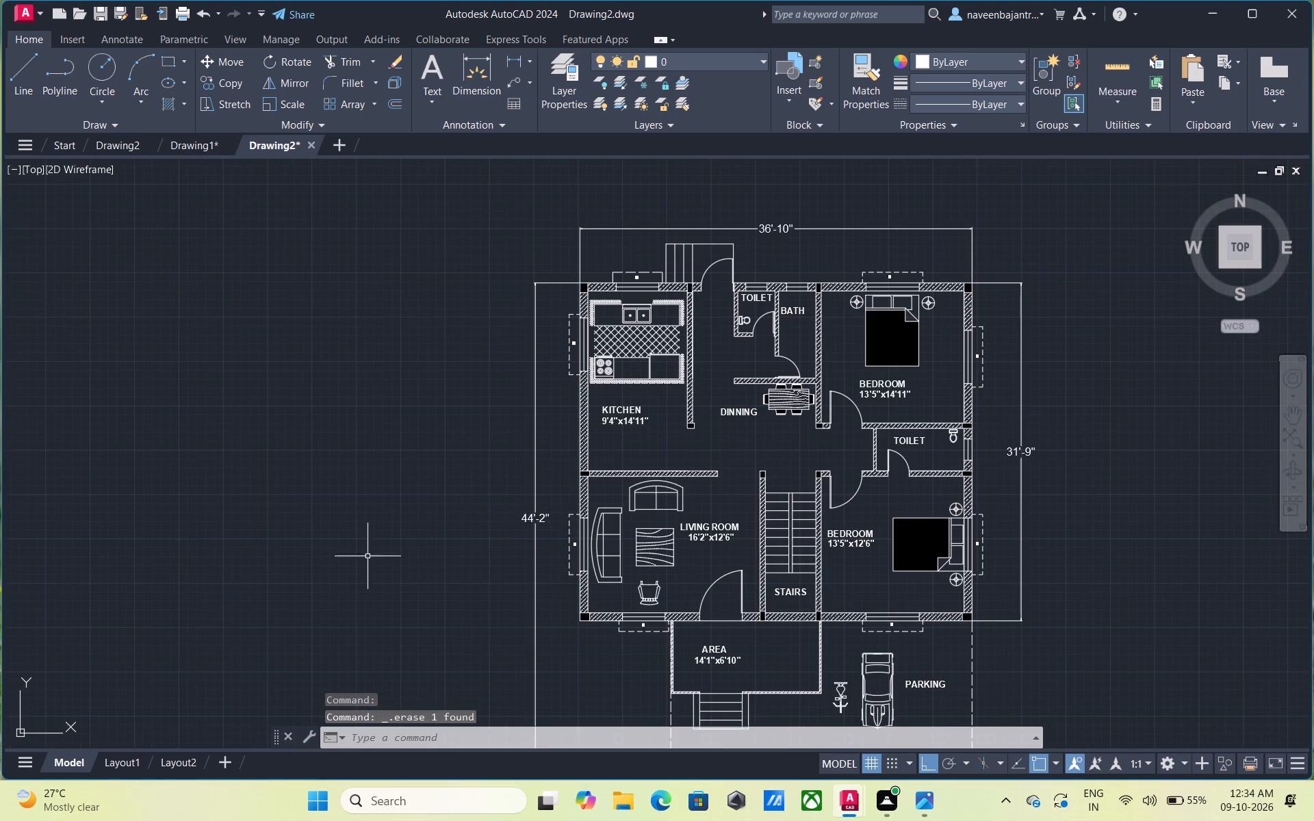
middle_drag(722, 495, 722, 476)
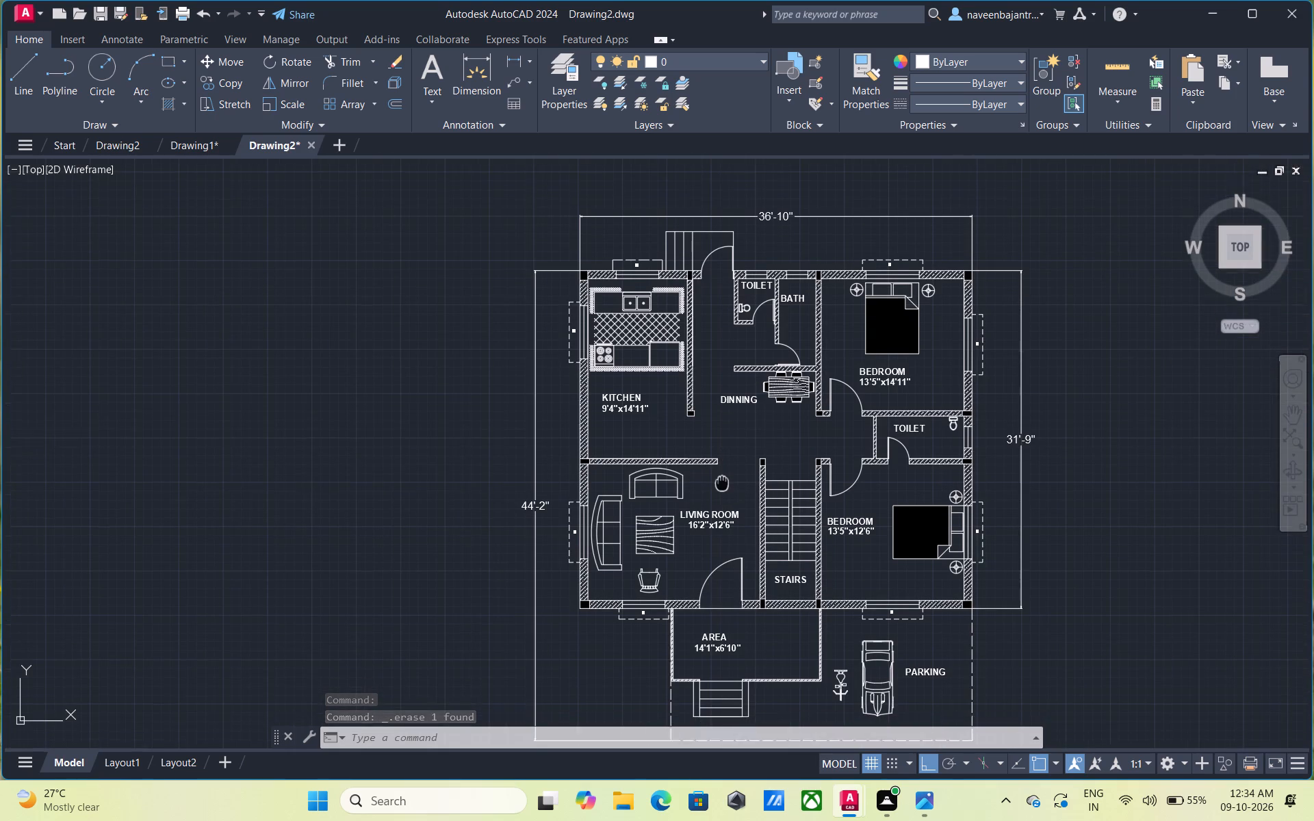
middle_drag(722, 476, 722, 452)
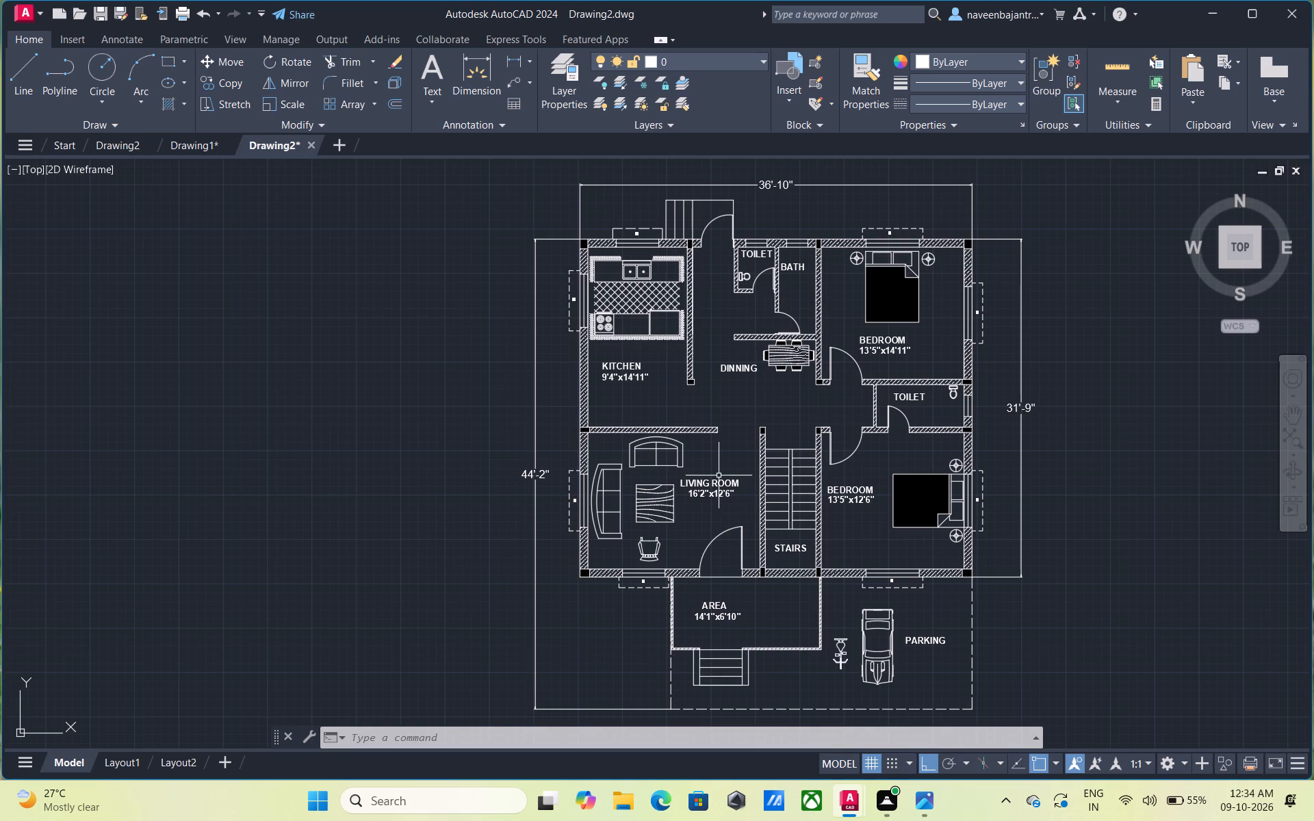
scroll(719, 475, down, 1)
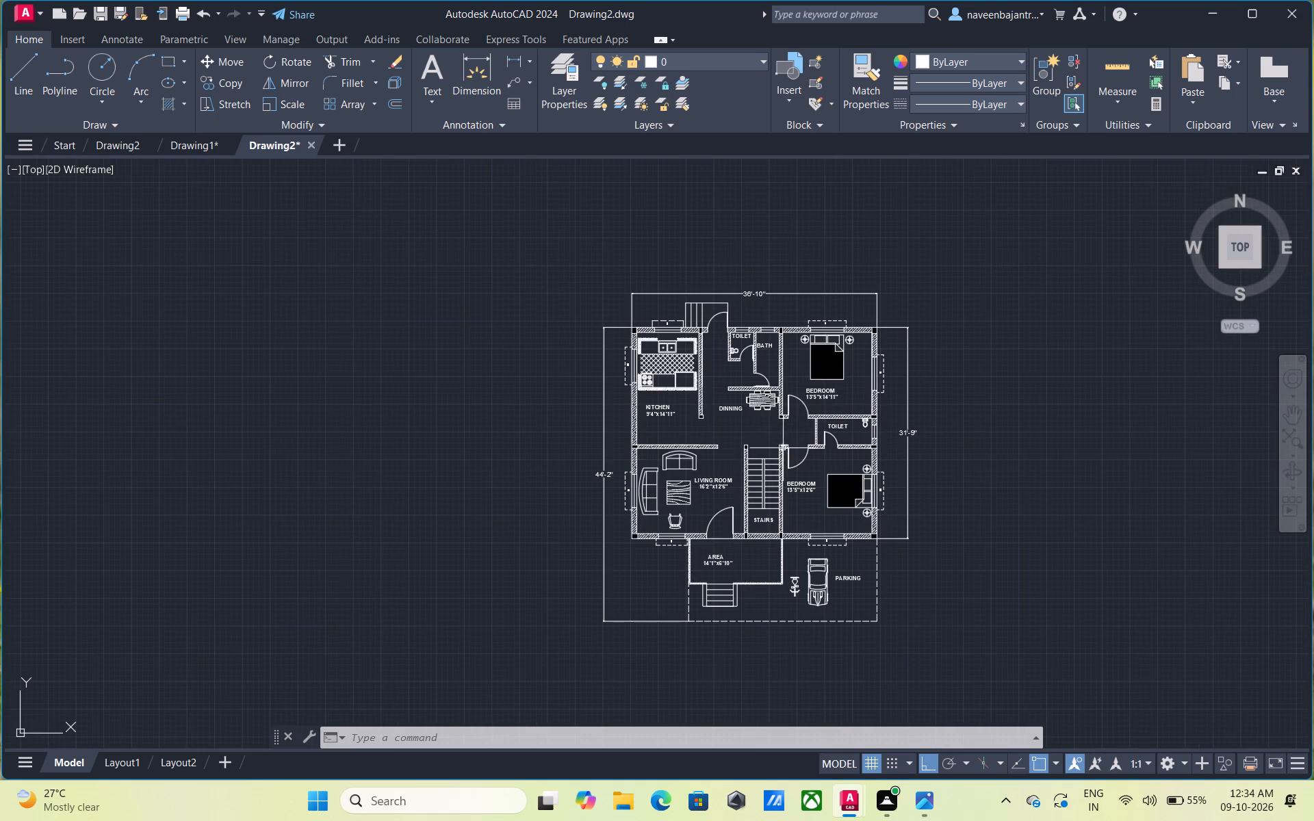
scroll(808, 420, up, 1)
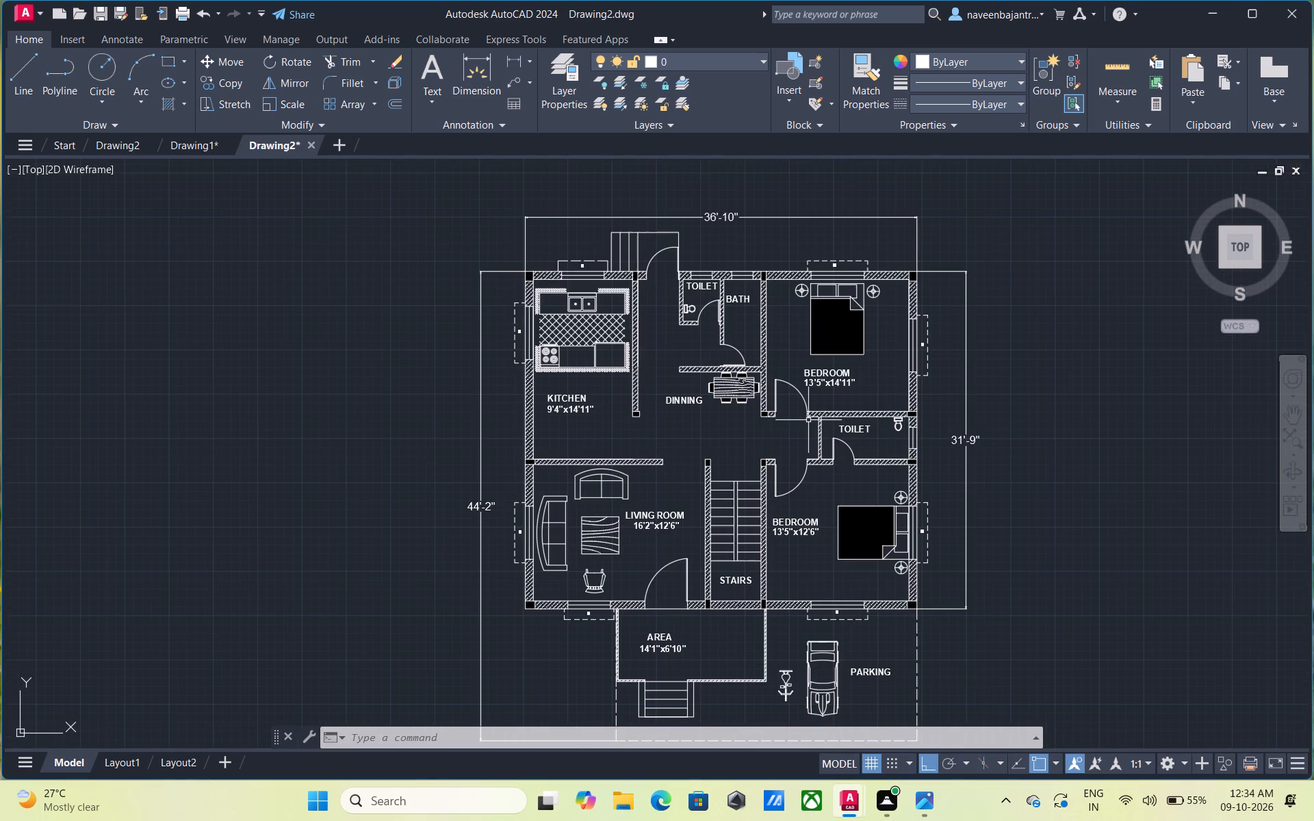
scroll(808, 420, up, 4)
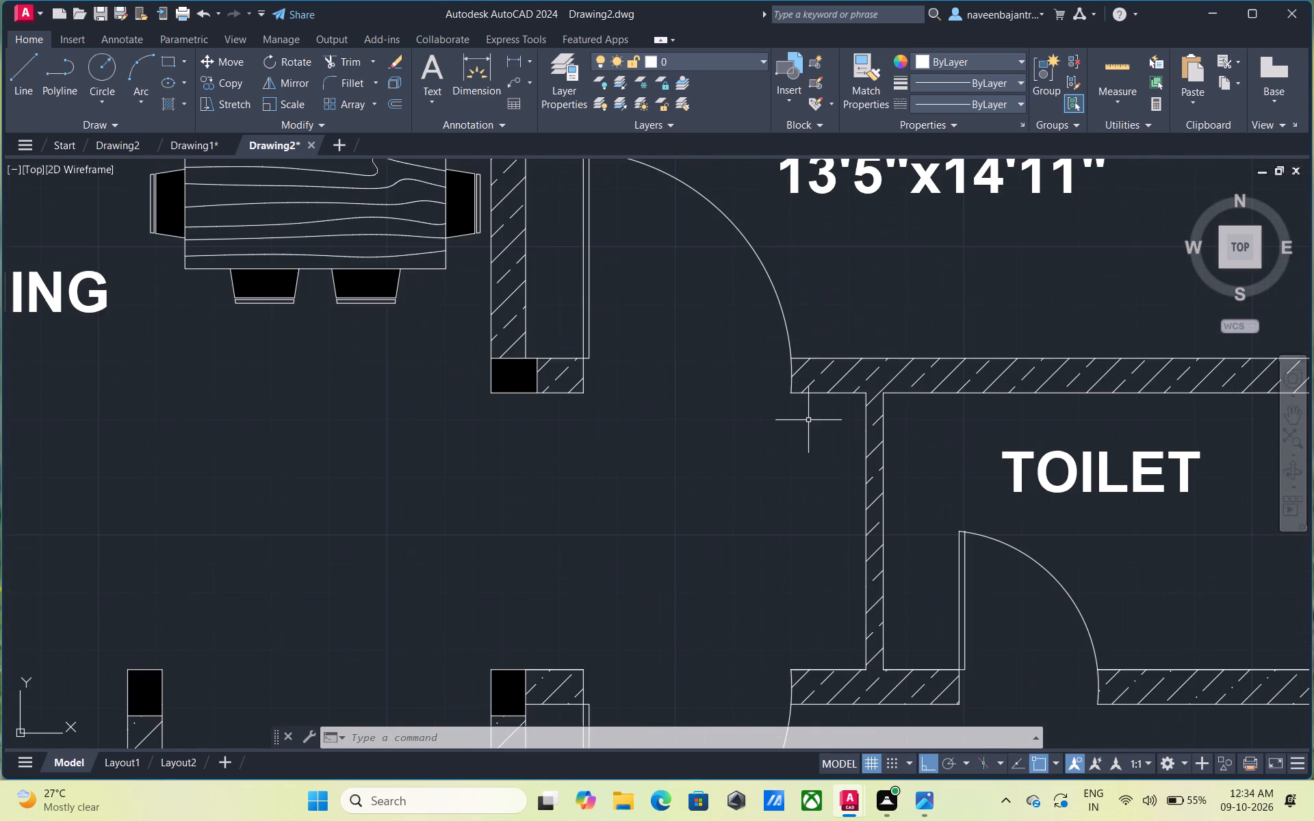
scroll(808, 420, down, 3)
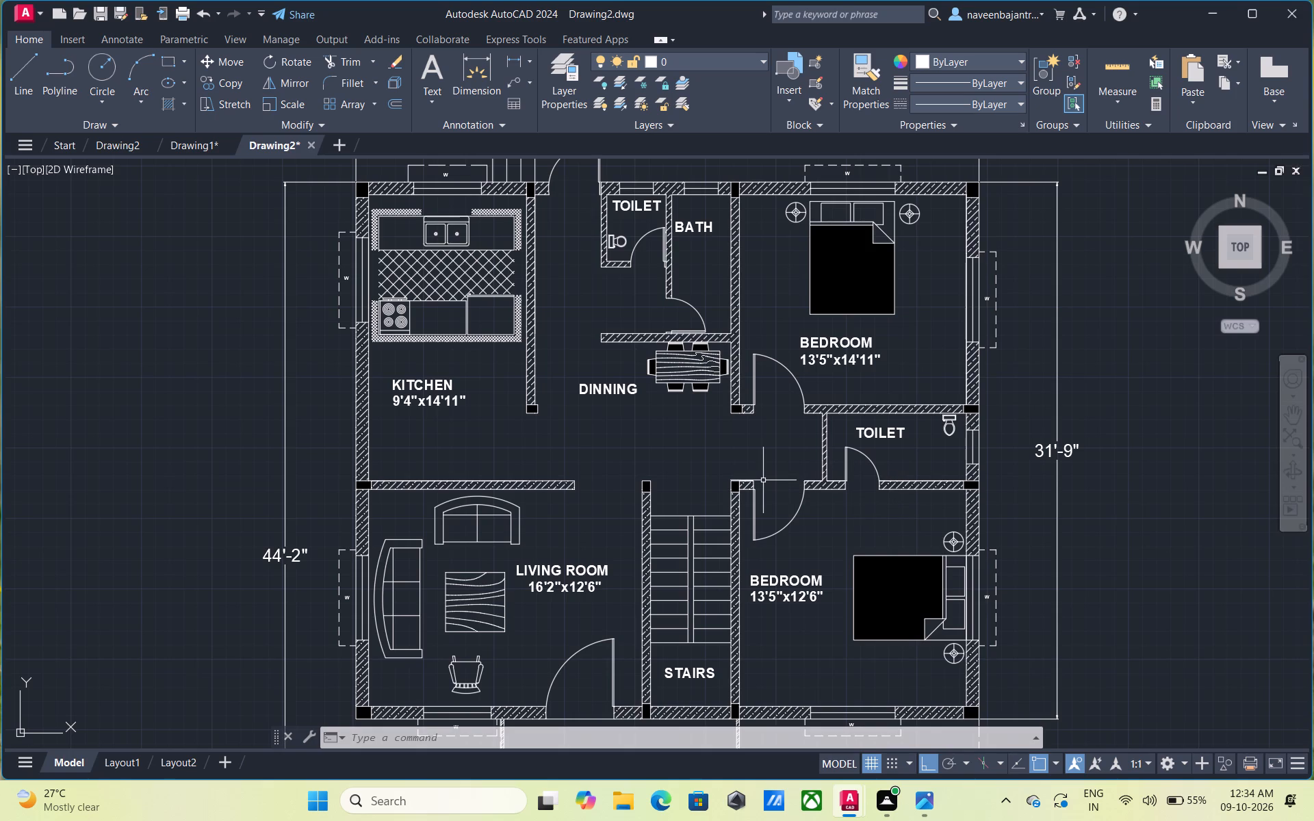
Insert the Sink-single - 30 in top block from DesignCenter's Kitchens.dwg into the empty area west of the floor plan.
text(DC)
key(space)
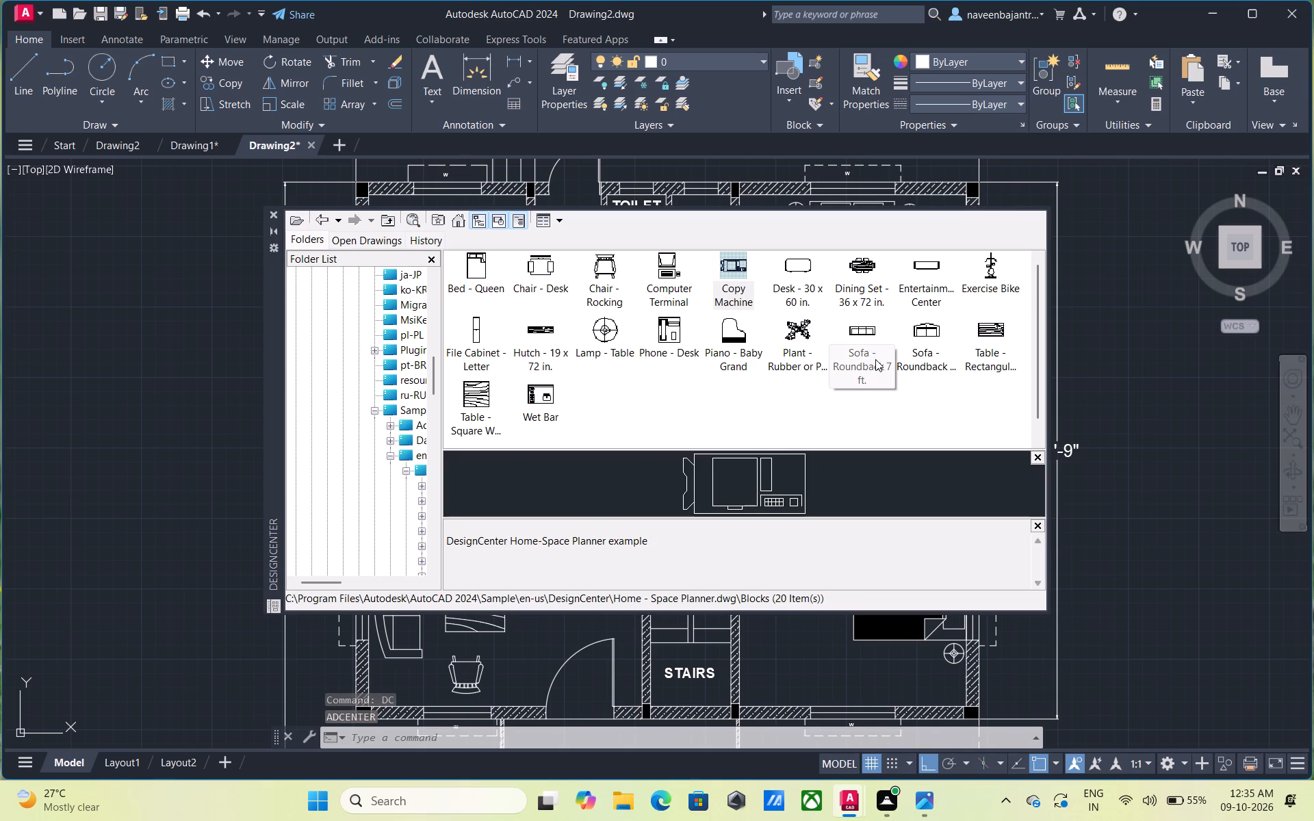
click(328, 219)
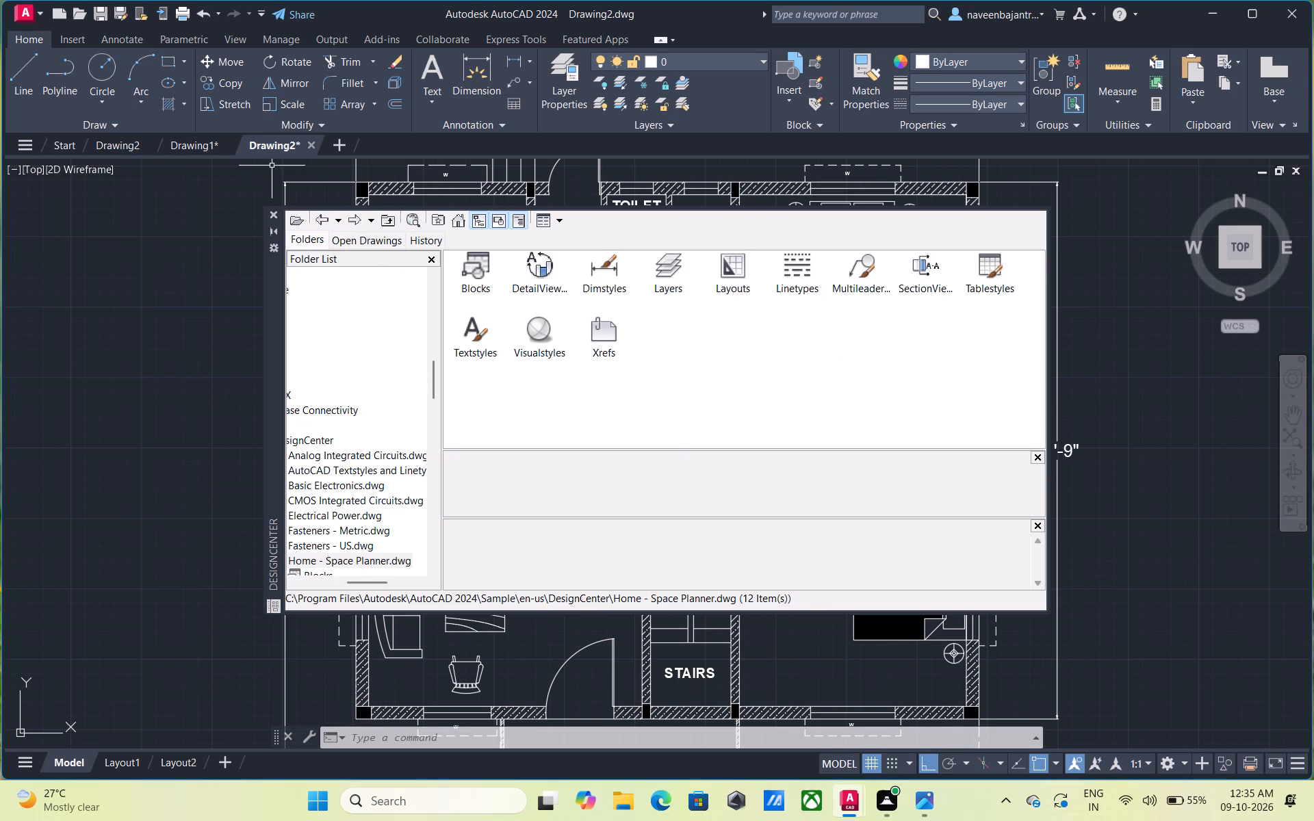
click(321, 215)
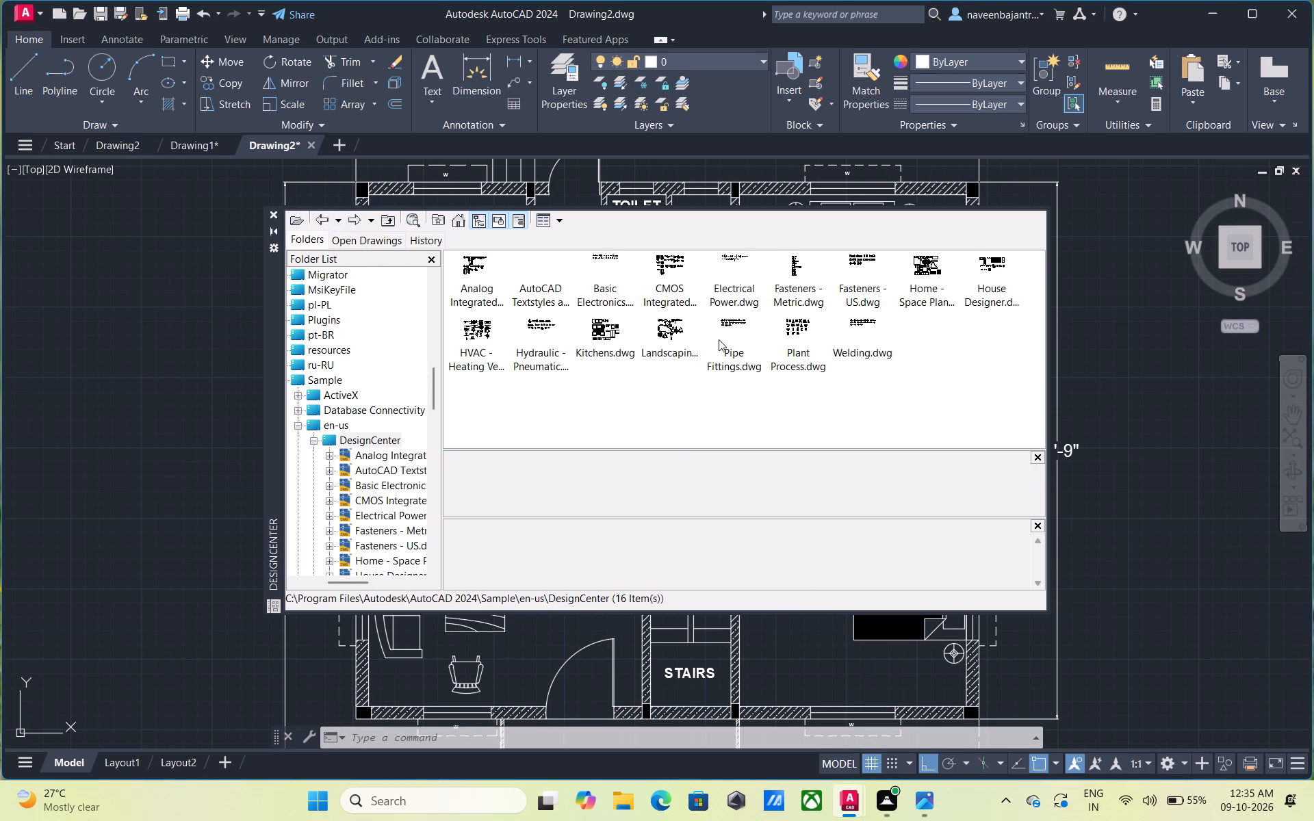
double_click(609, 335)
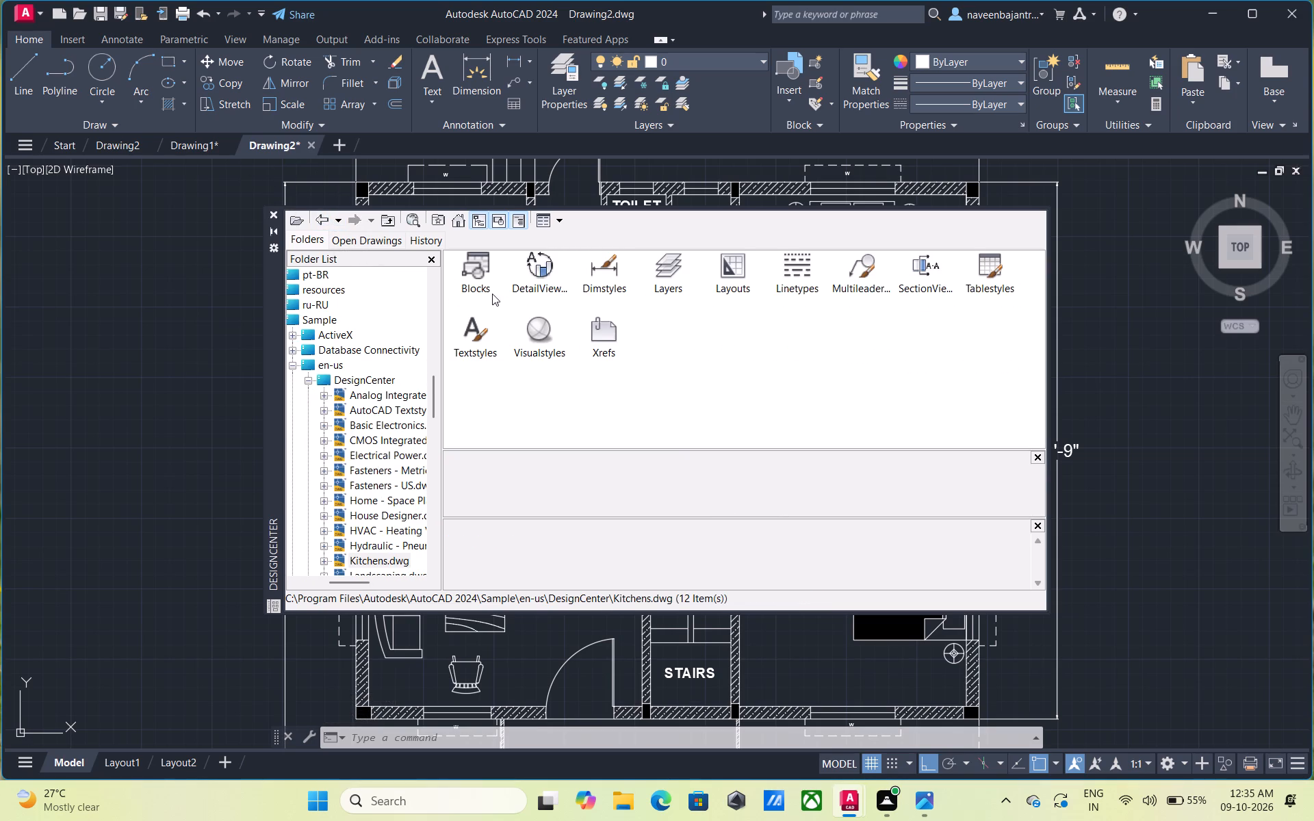
double_click(487, 285)
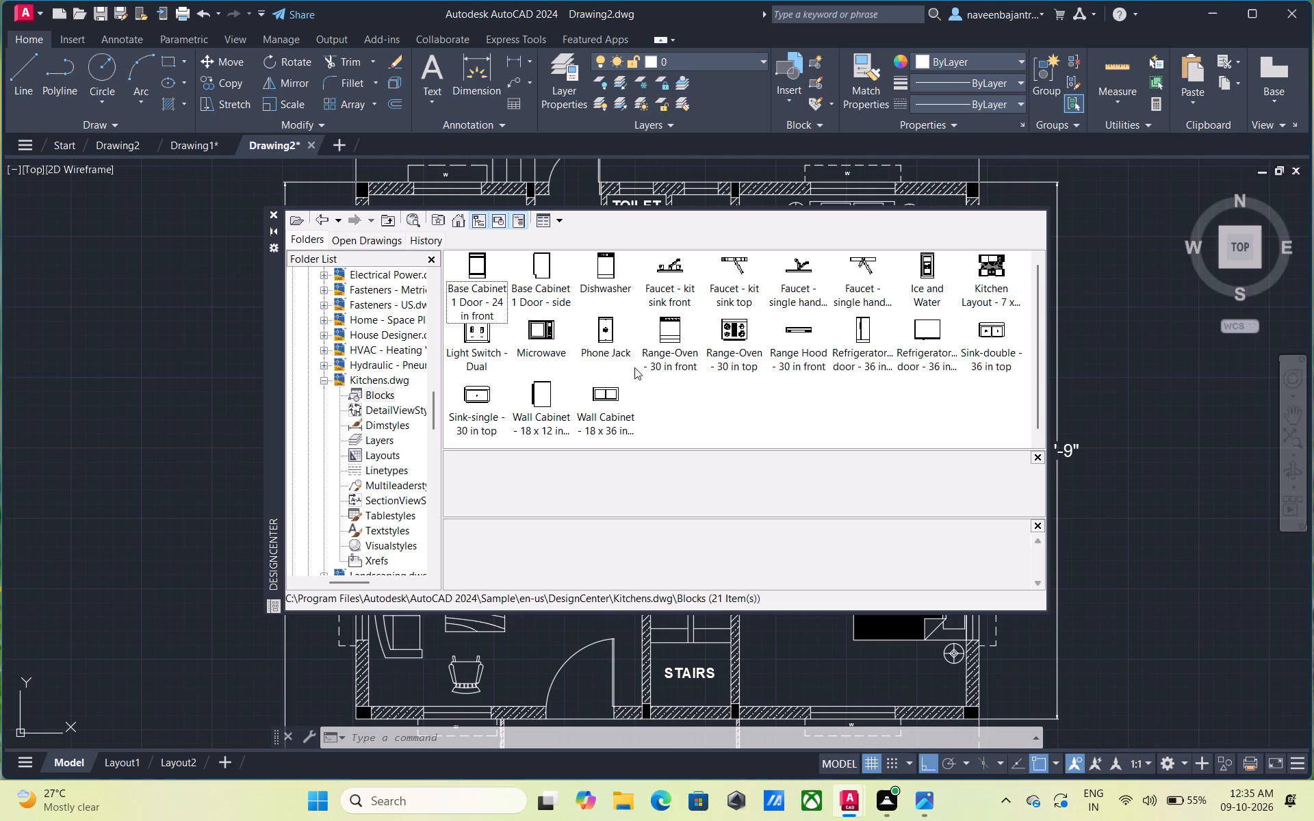
click(476, 395)
drag(478, 395, 185, 428)
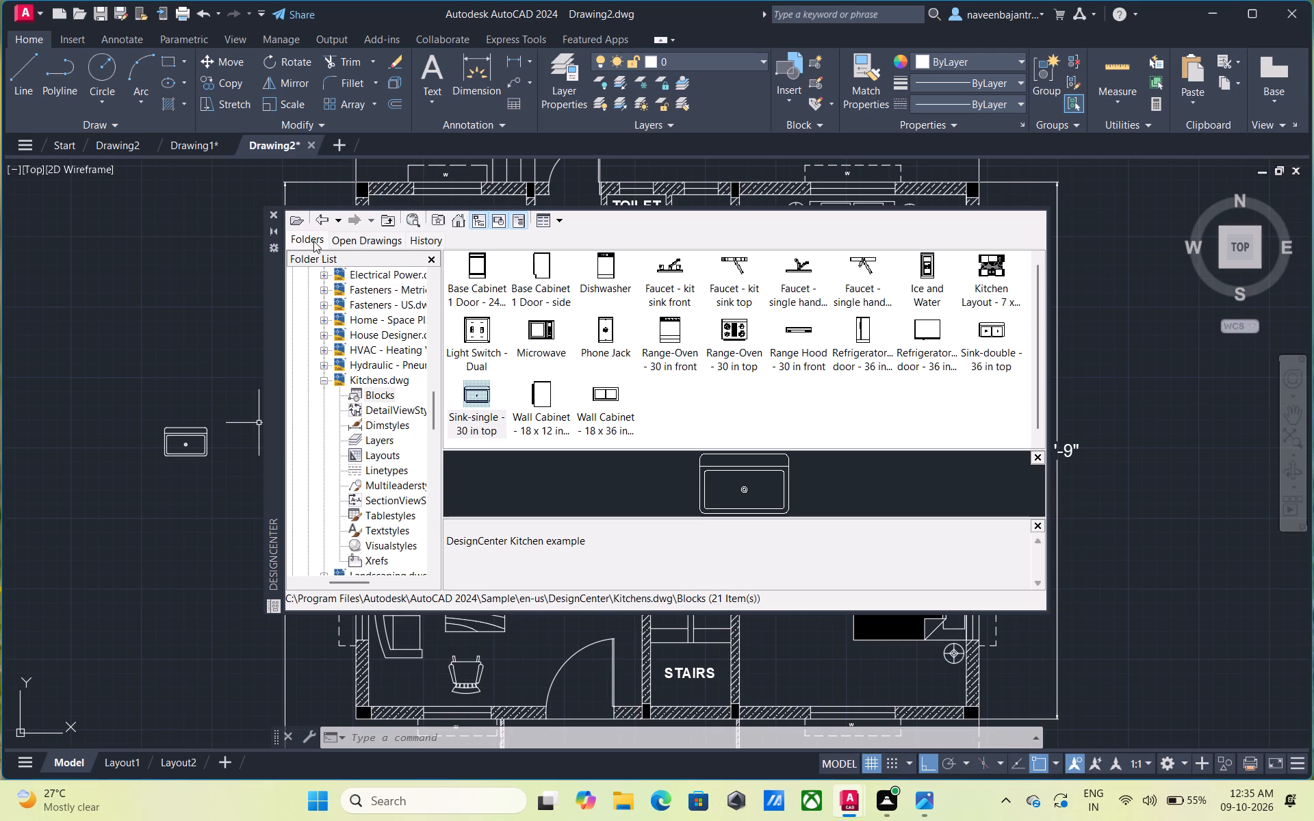
click(273, 217)
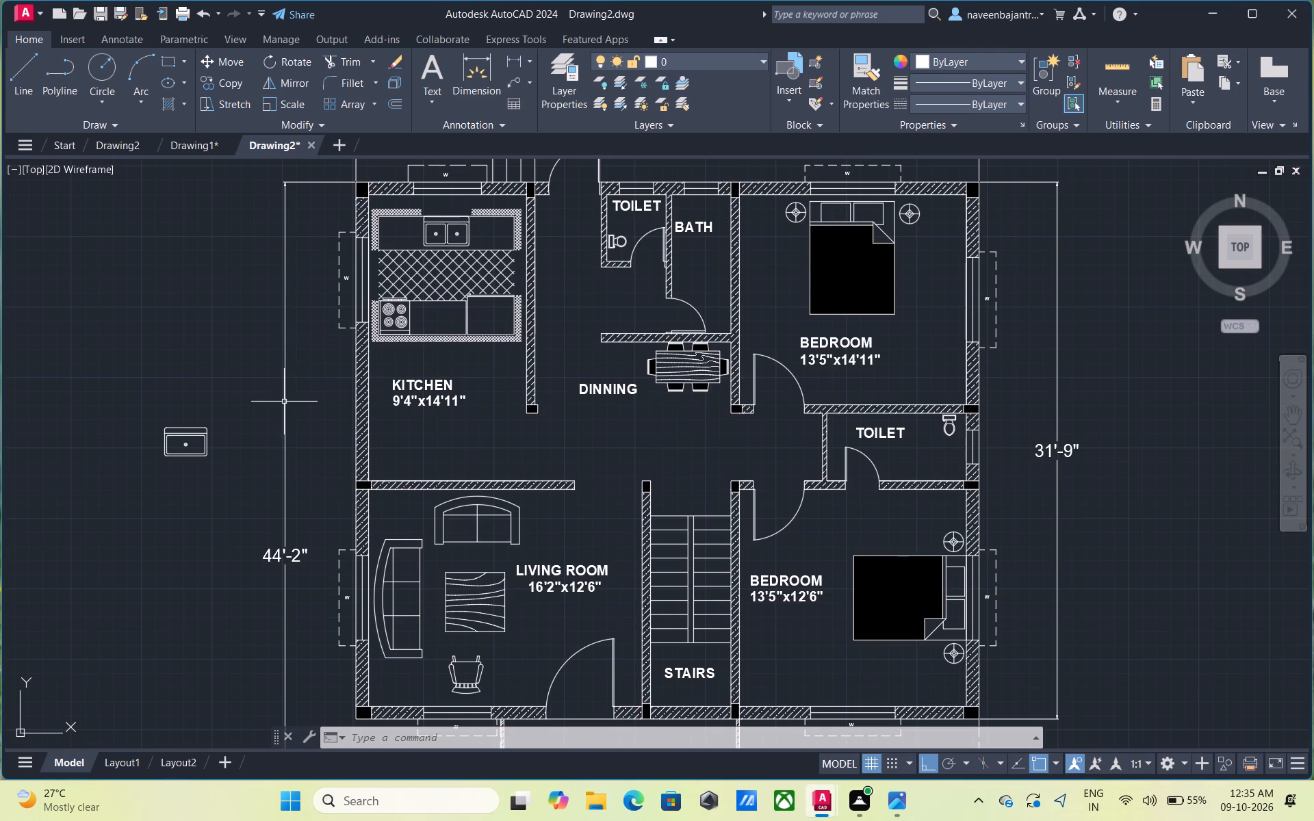
Move the single sink, with Ortho off, into the toilet between the two bedrooms, beside its south wall below the WC.
click(190, 427)
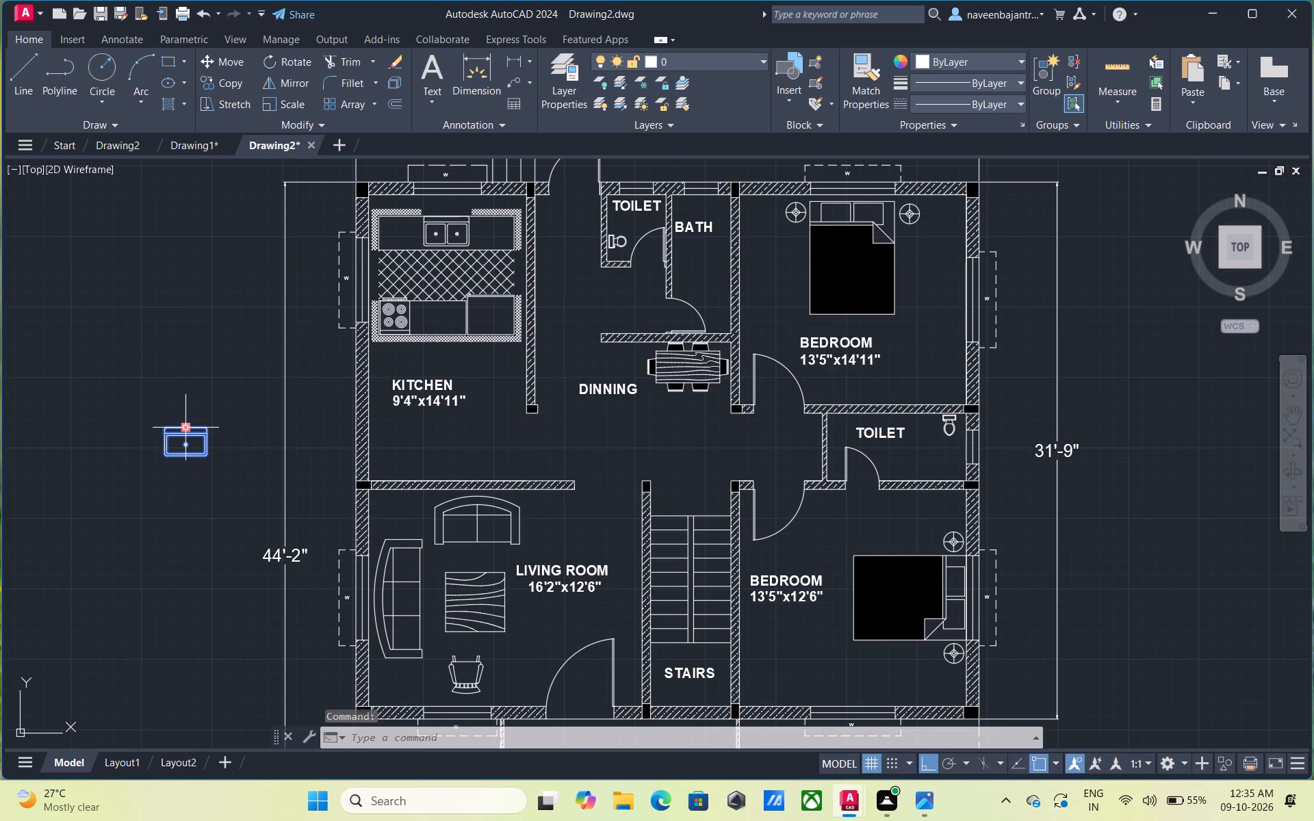
text(M)
key(space)
click(190, 427)
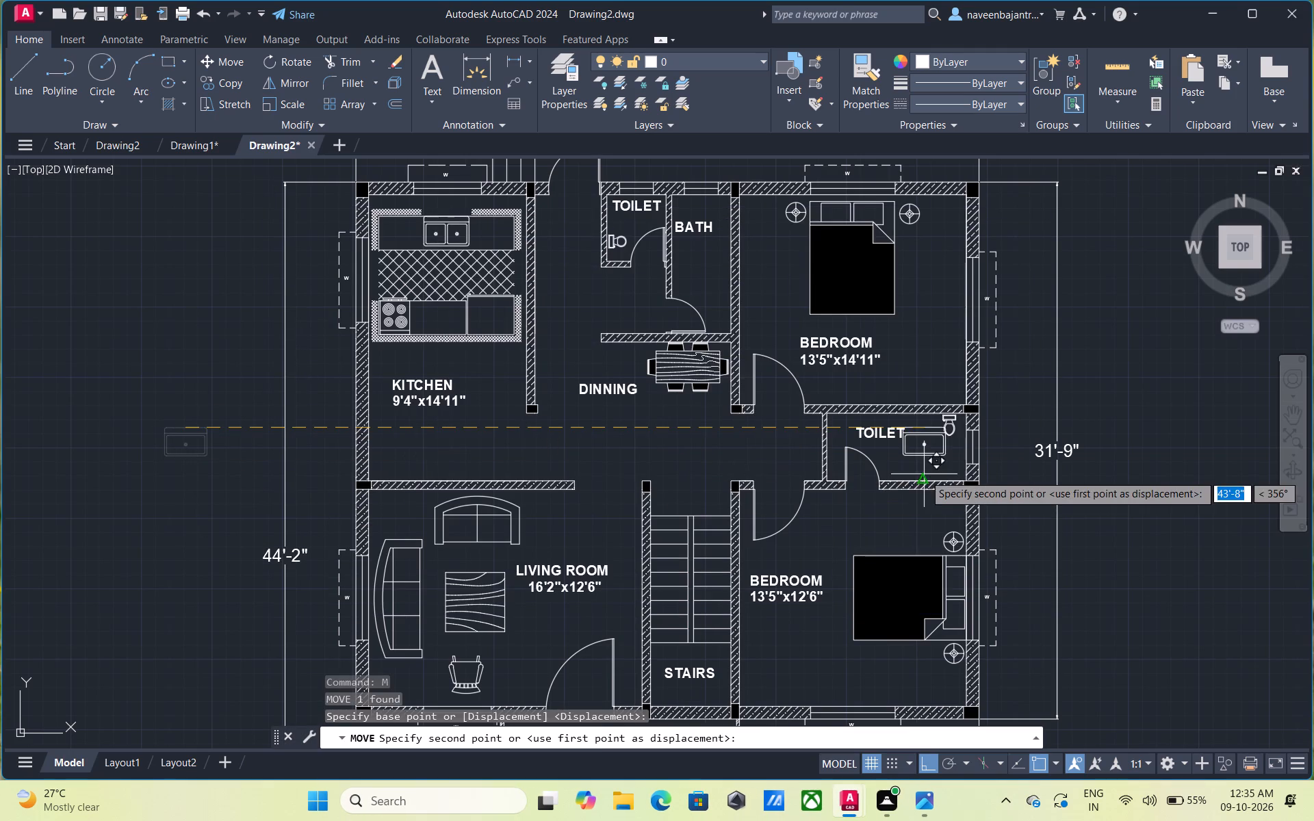
key(F8)
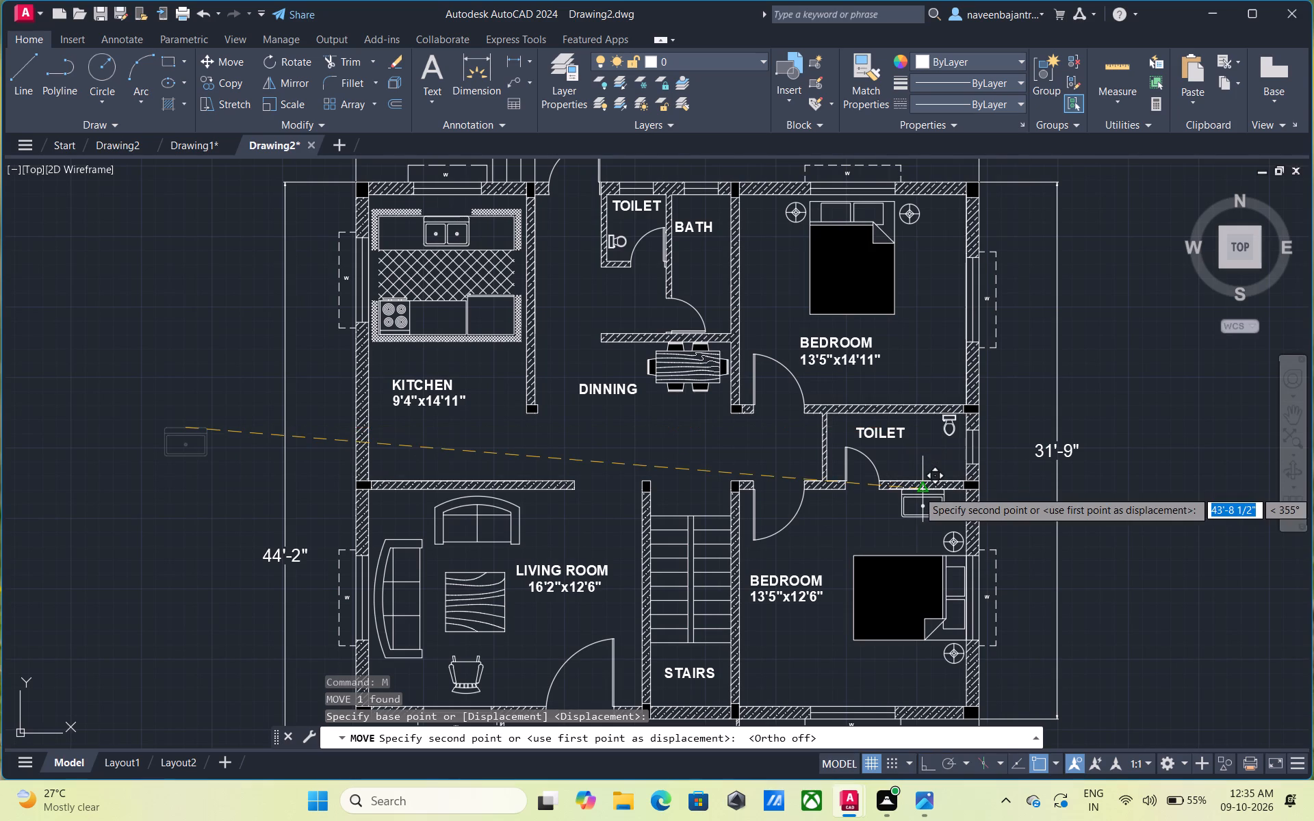
scroll(918, 491, up, 3)
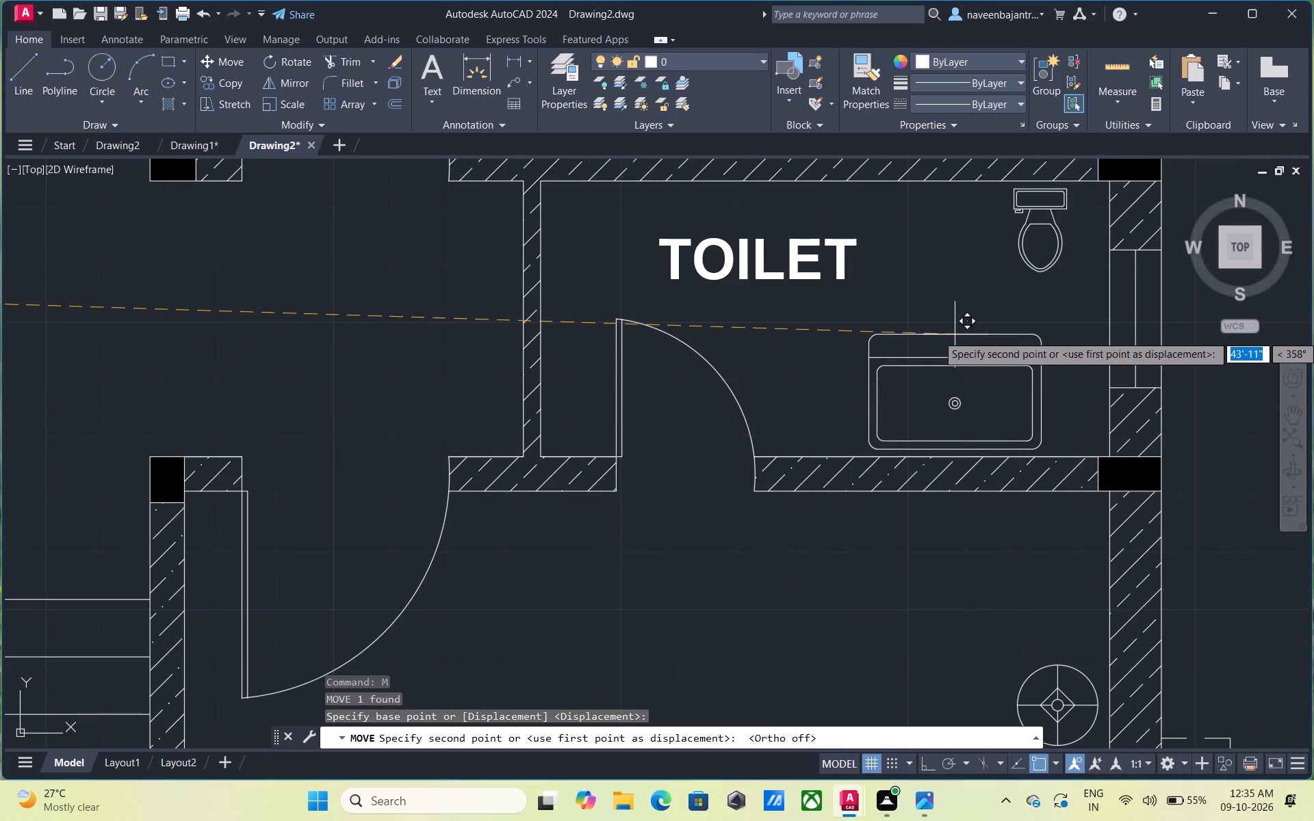
click(955, 335)
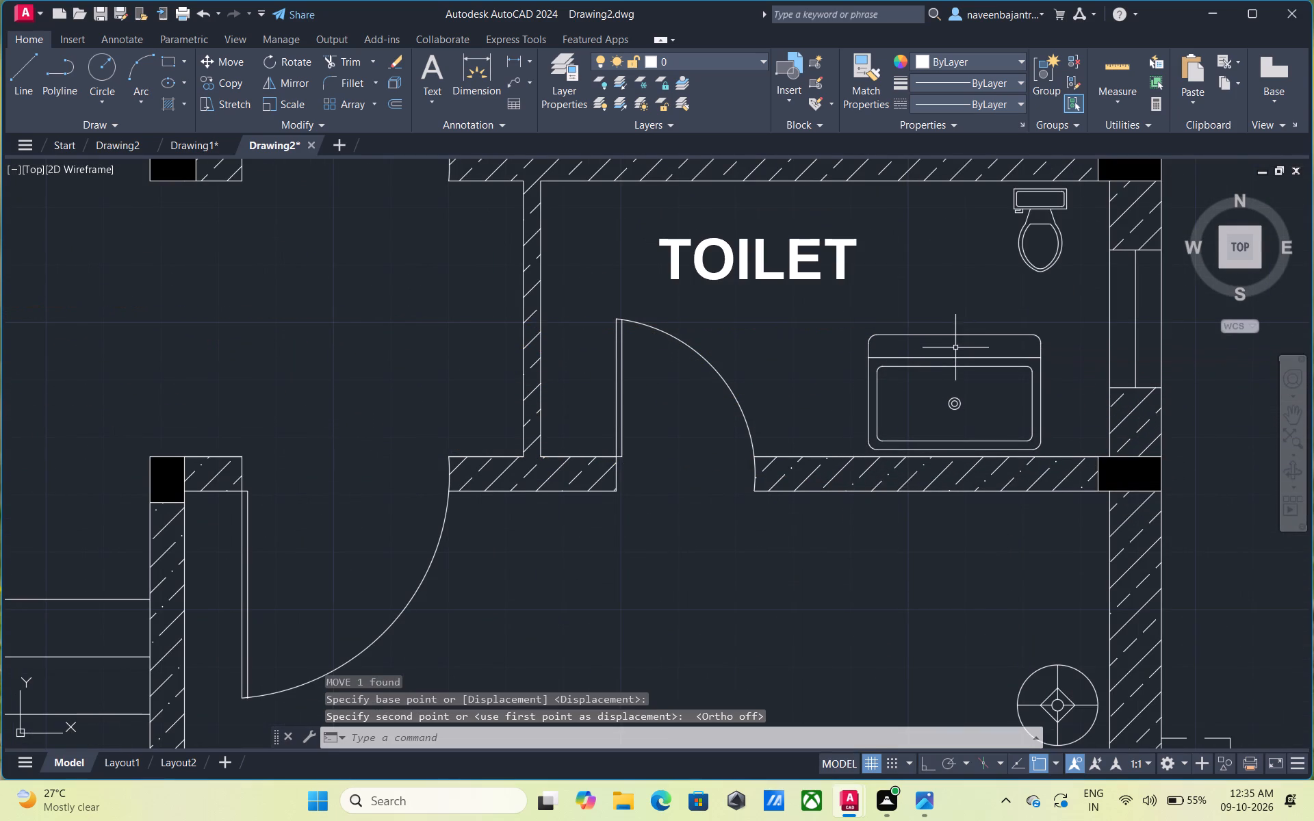
key(Escape)
scroll(958, 369, down, 3)
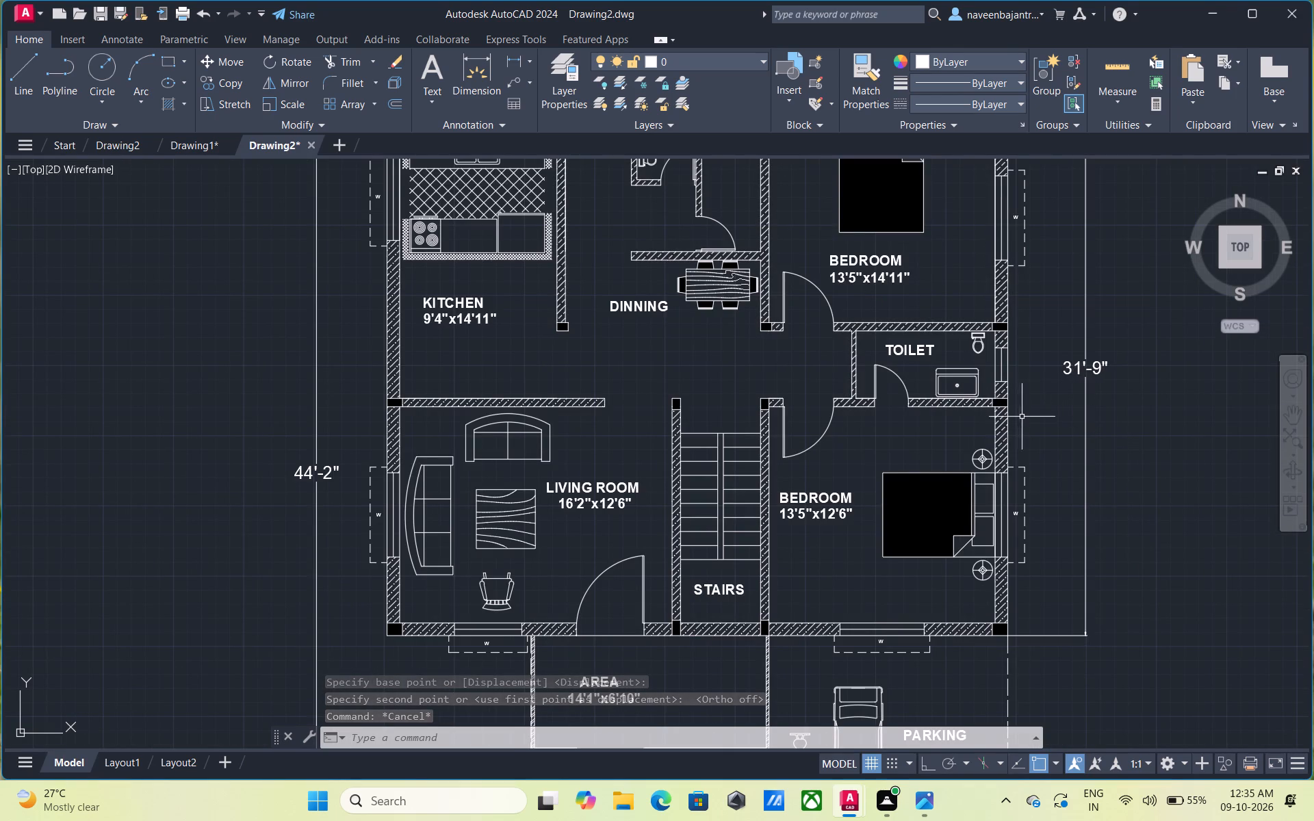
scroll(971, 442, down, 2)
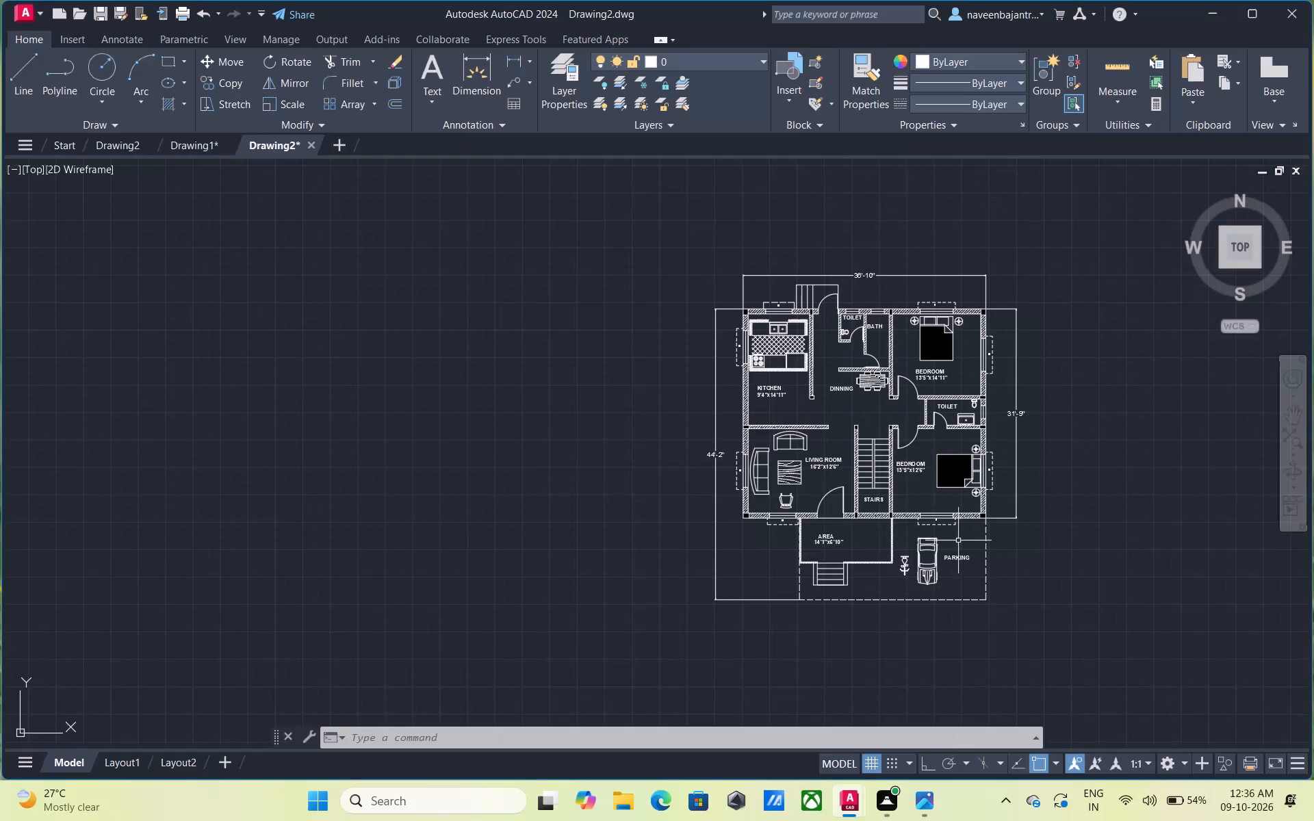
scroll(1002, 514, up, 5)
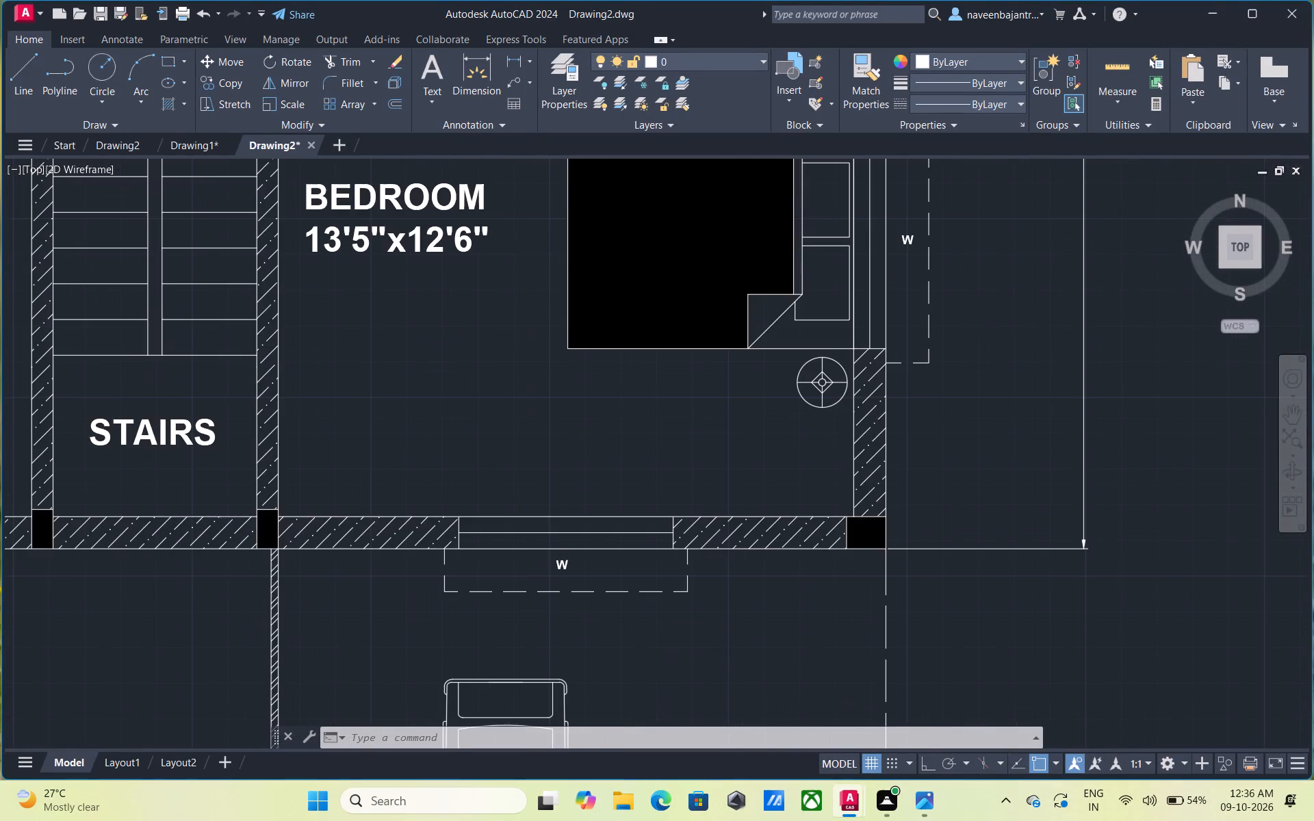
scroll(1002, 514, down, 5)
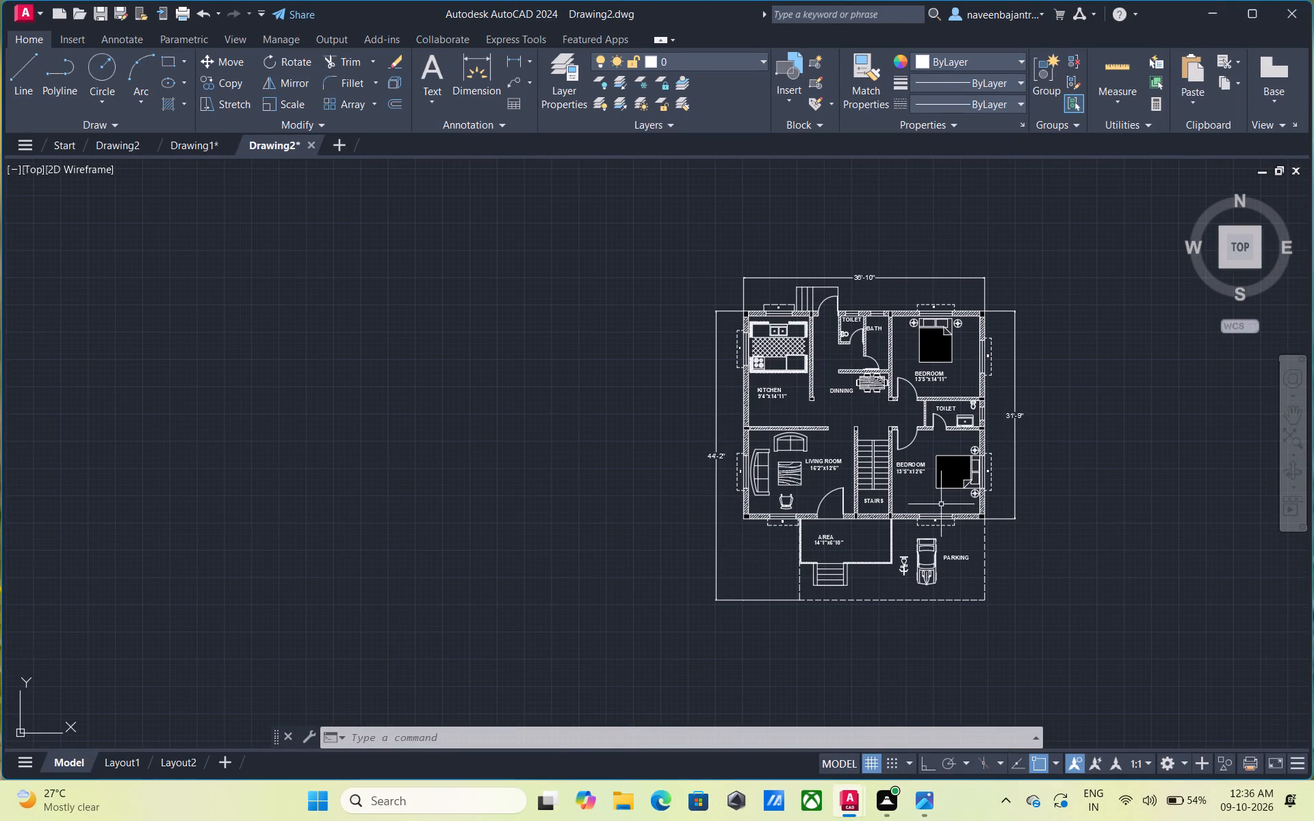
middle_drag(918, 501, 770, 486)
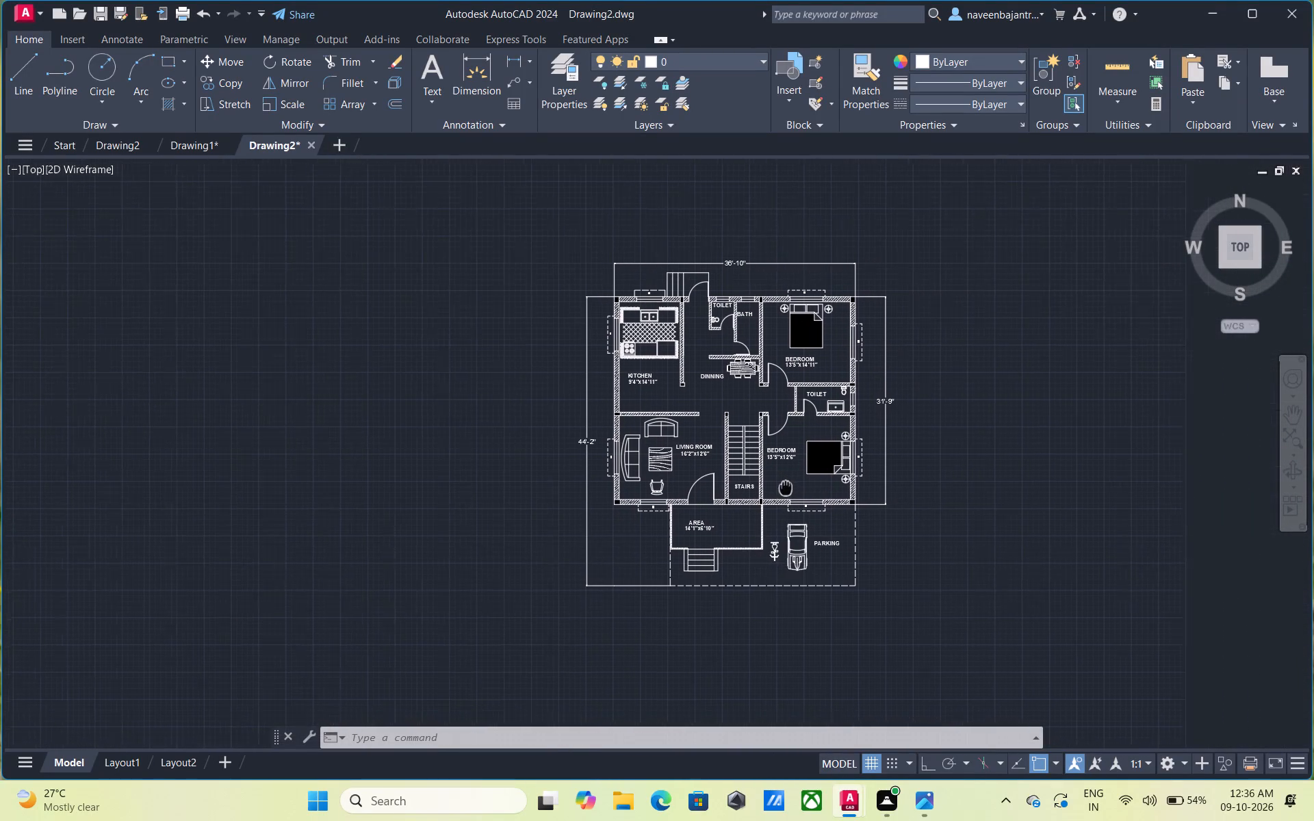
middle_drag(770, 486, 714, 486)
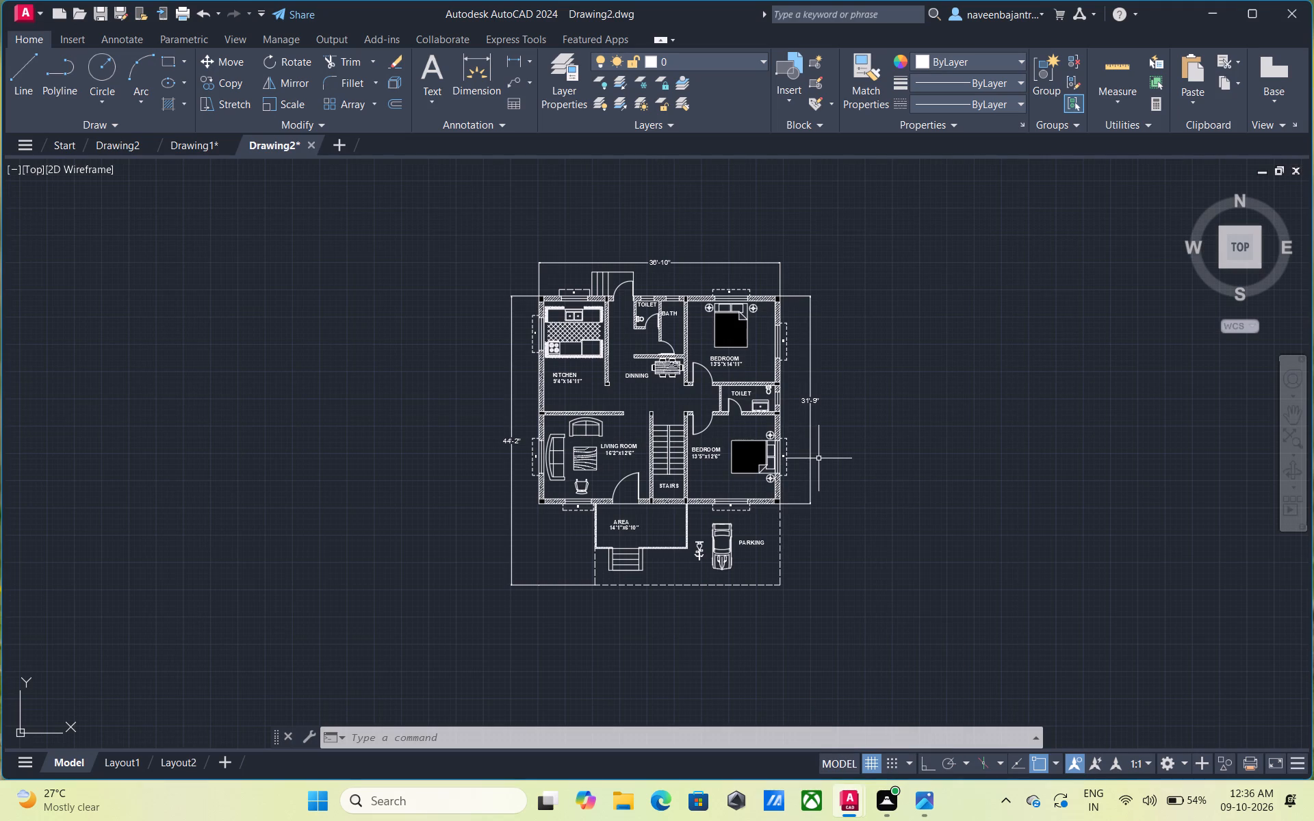
Look through the imperial and metric block samples in the Architectural tool palette.
key(t)
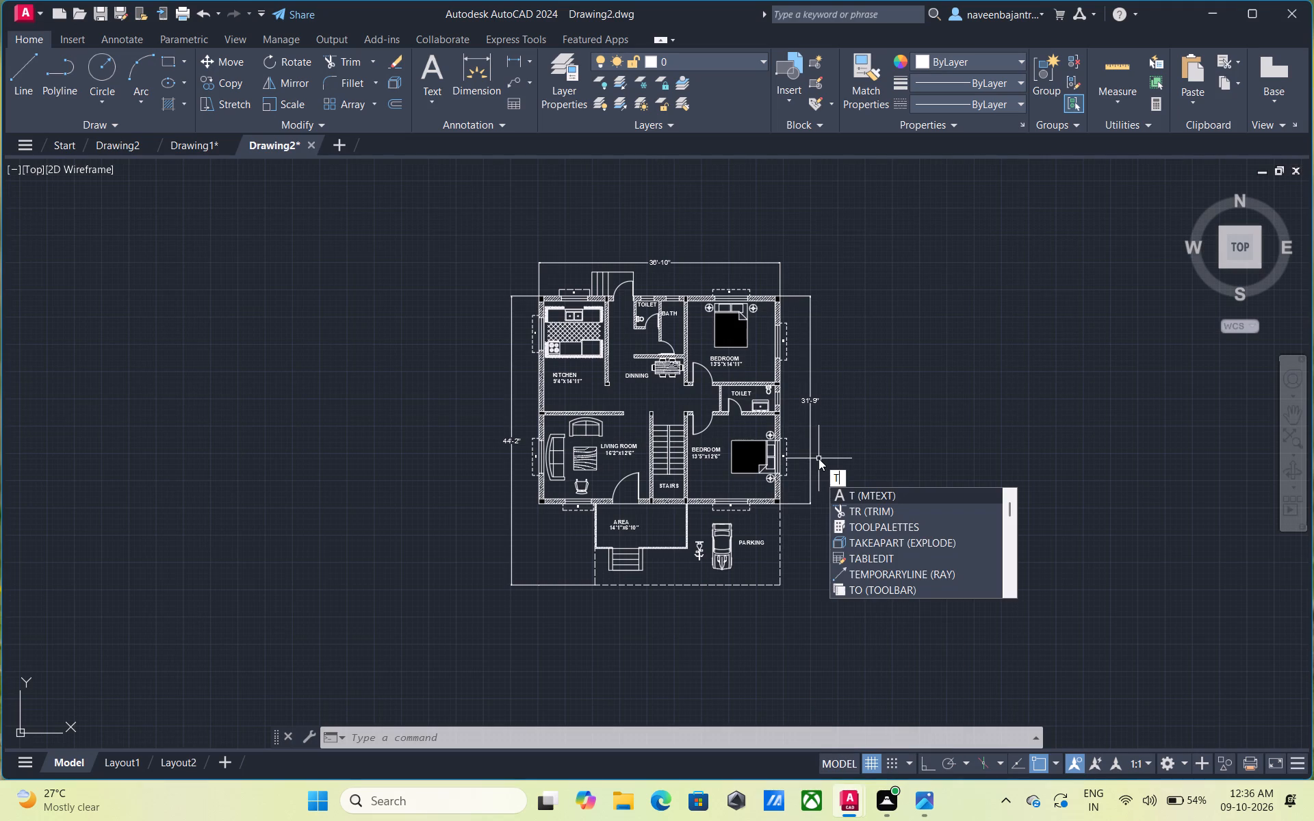
text(P)
key(space)
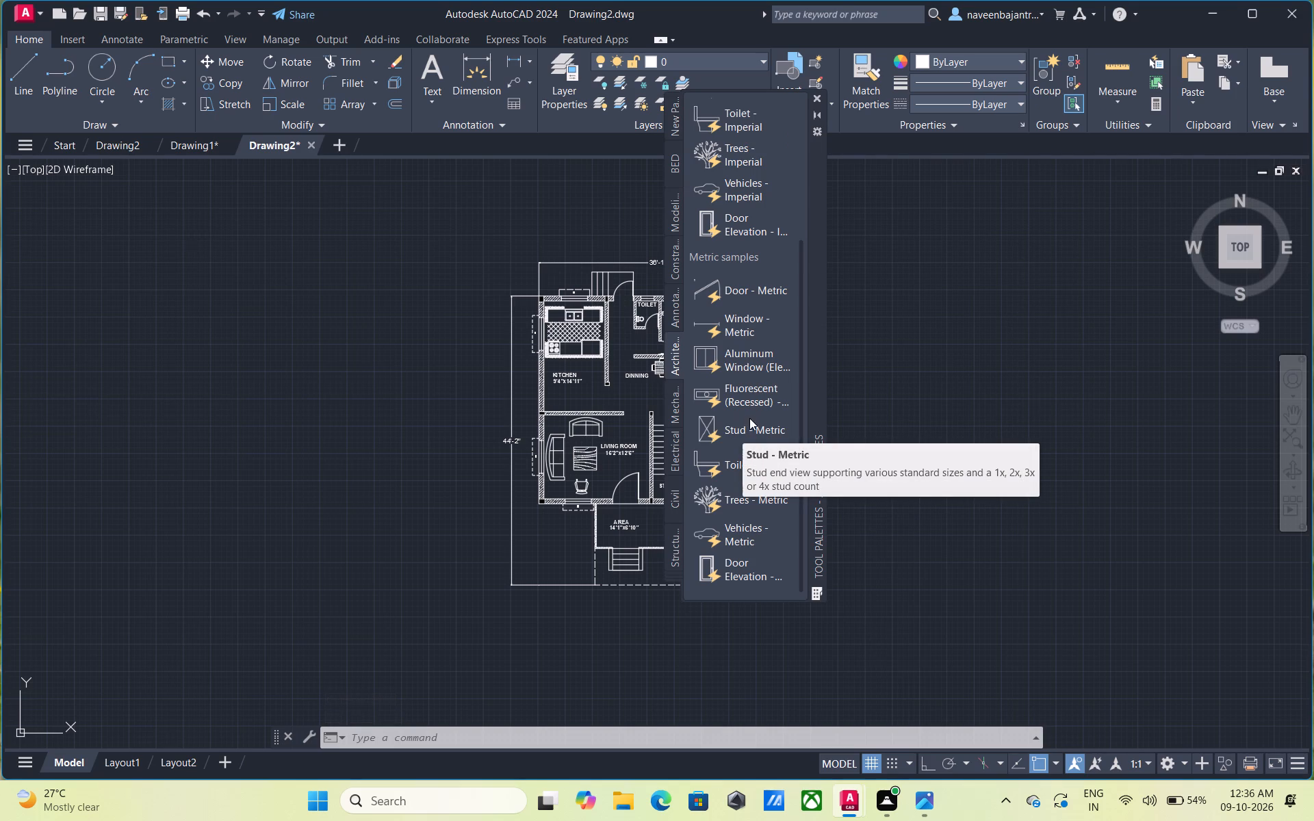
scroll(756, 409, down, 4)
scroll(756, 409, up, 5)
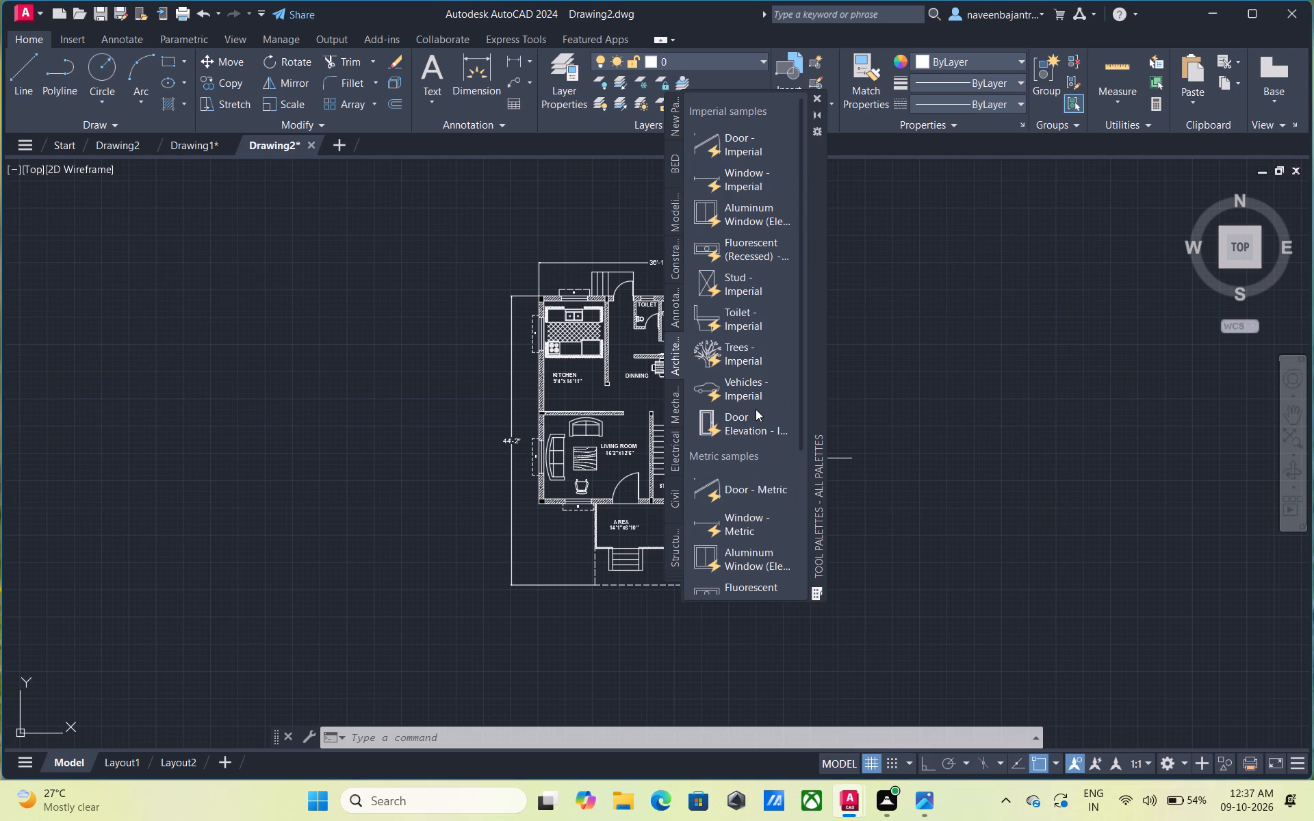
scroll(764, 408, down, 3)
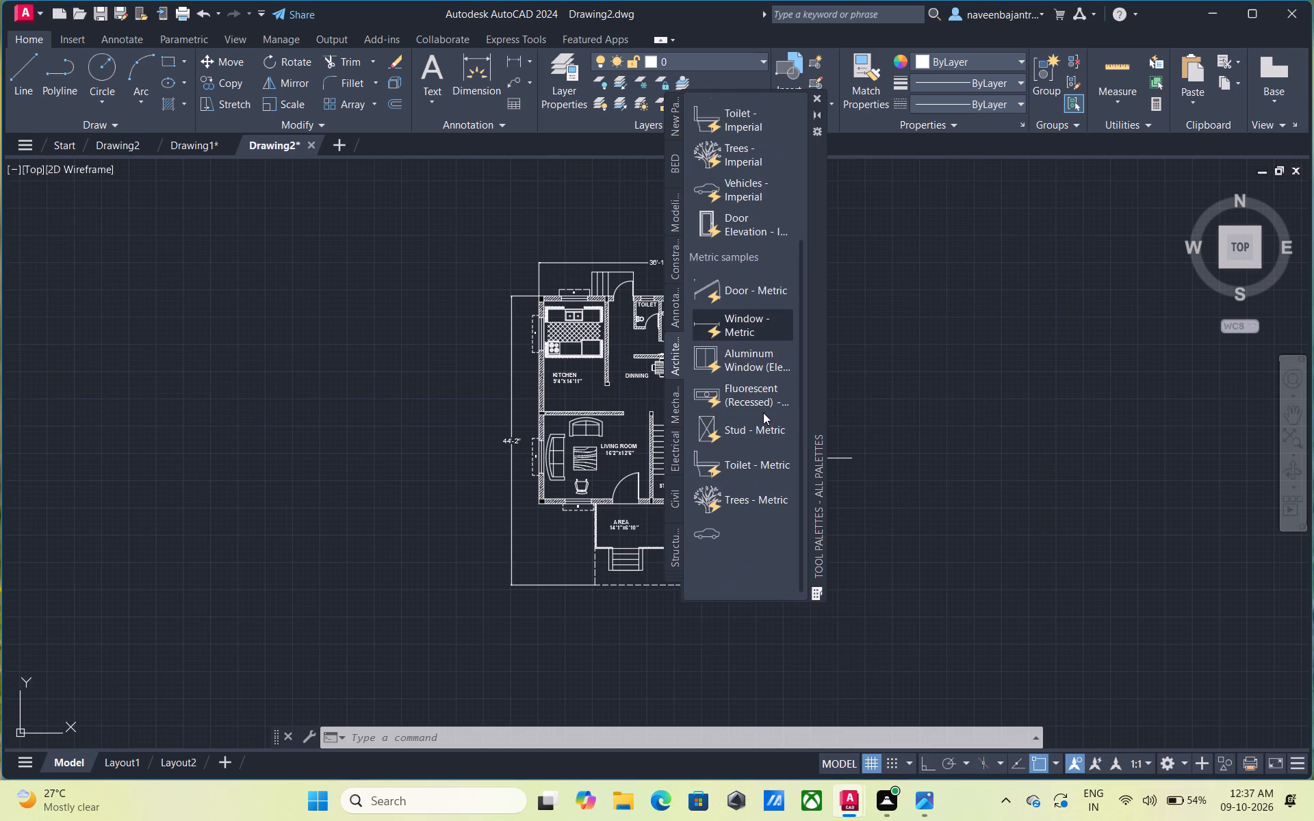
scroll(763, 413, down, 2)
scroll(763, 413, up, 5)
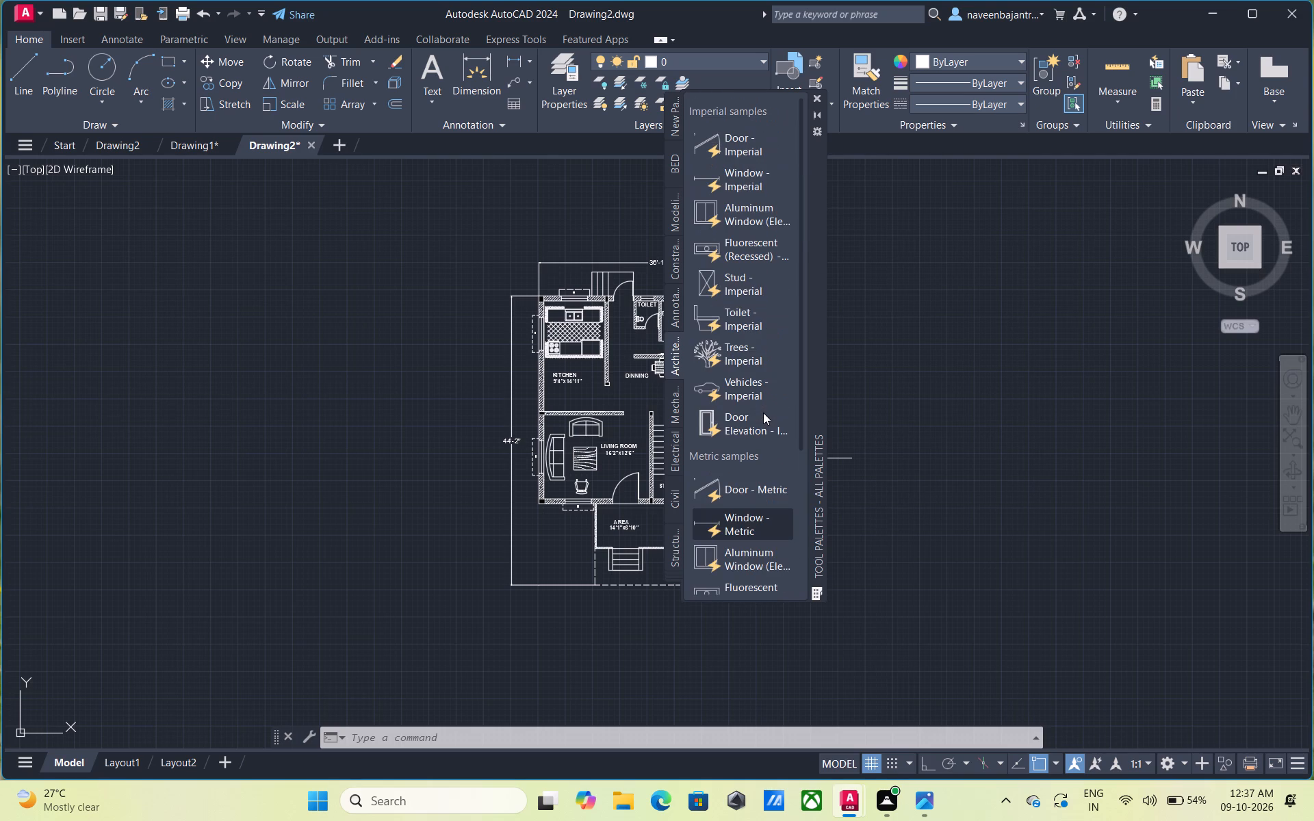
scroll(763, 413, up, 1)
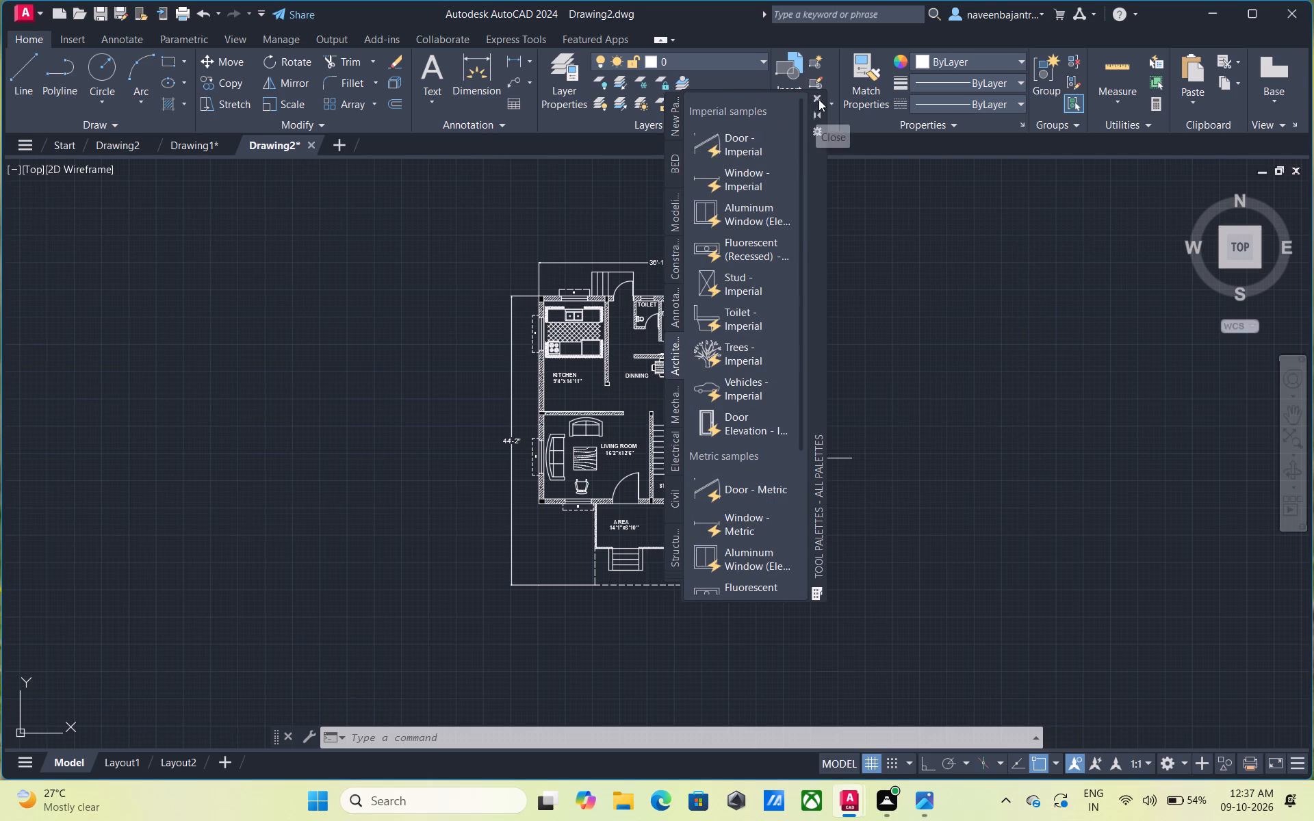
click(819, 99)
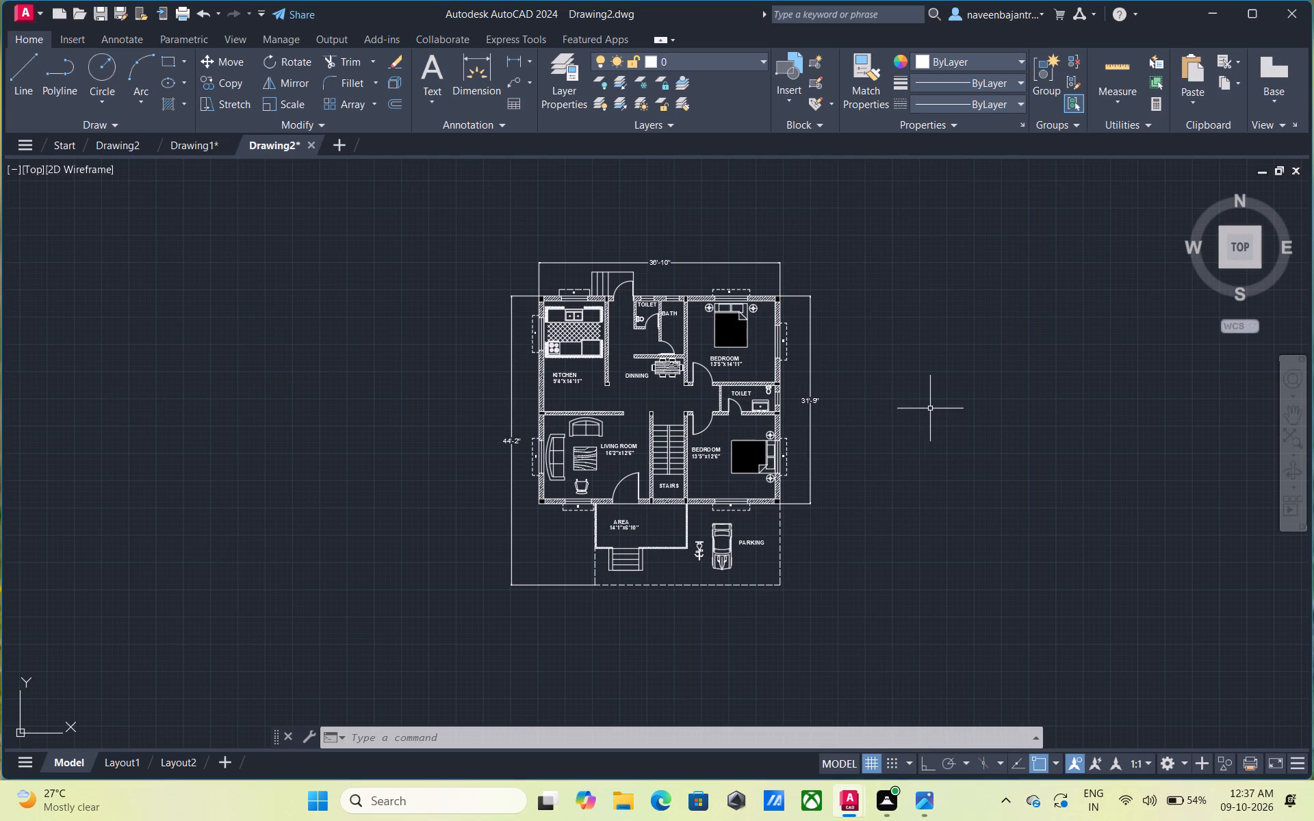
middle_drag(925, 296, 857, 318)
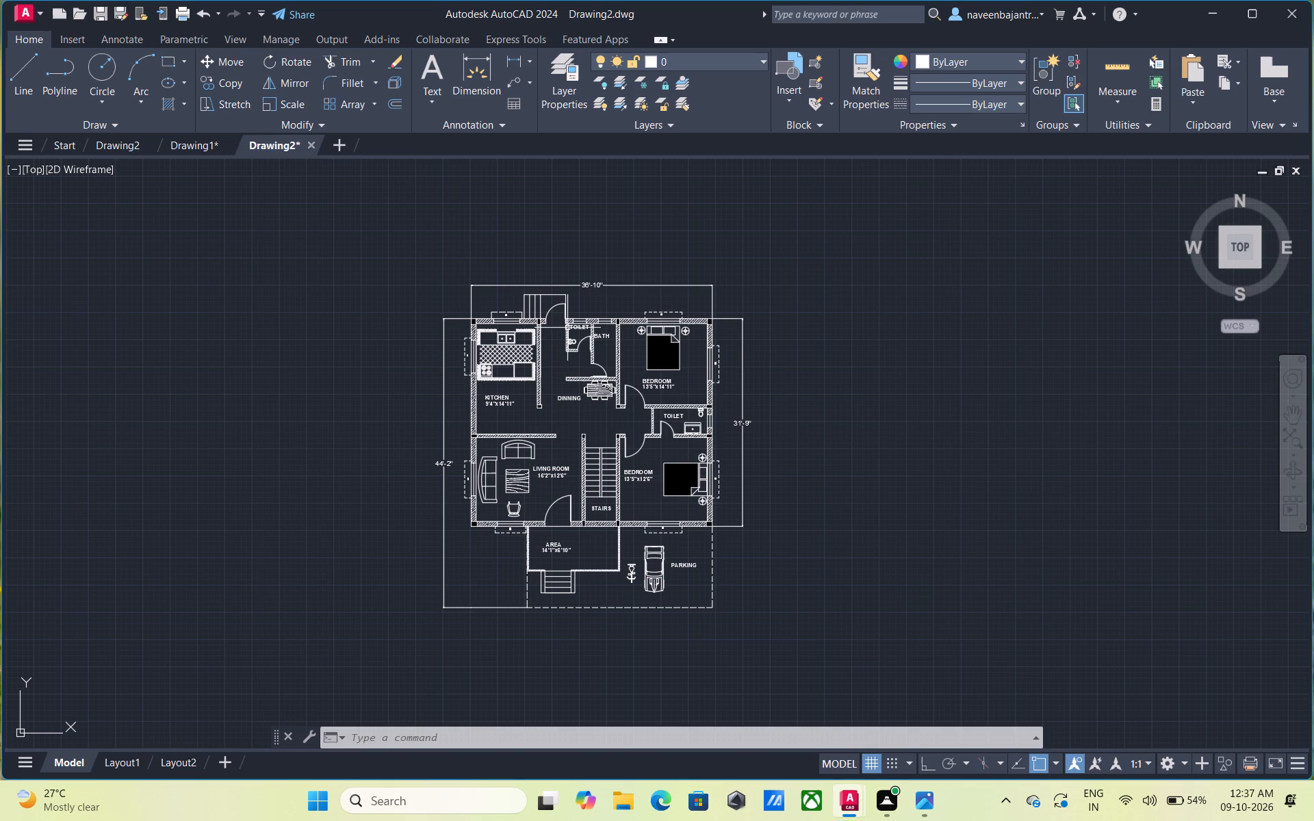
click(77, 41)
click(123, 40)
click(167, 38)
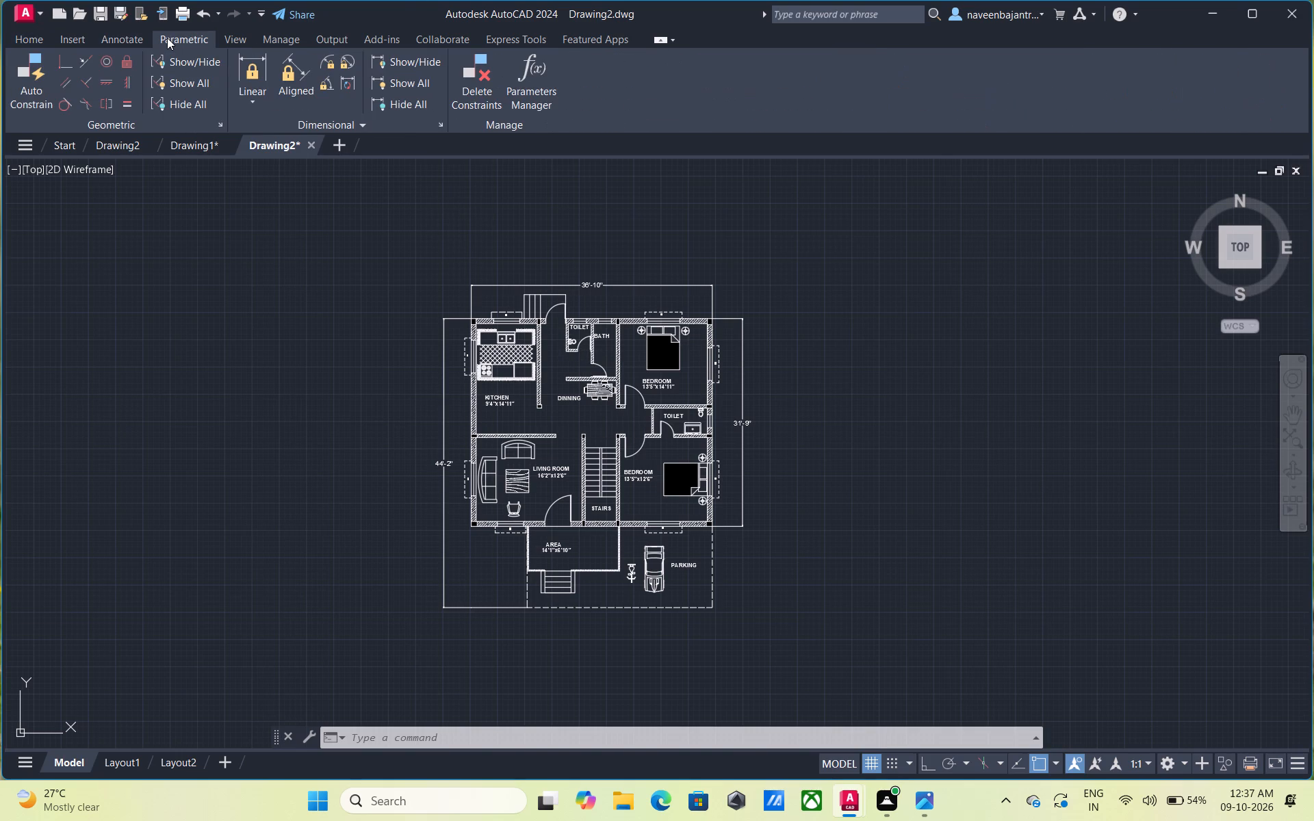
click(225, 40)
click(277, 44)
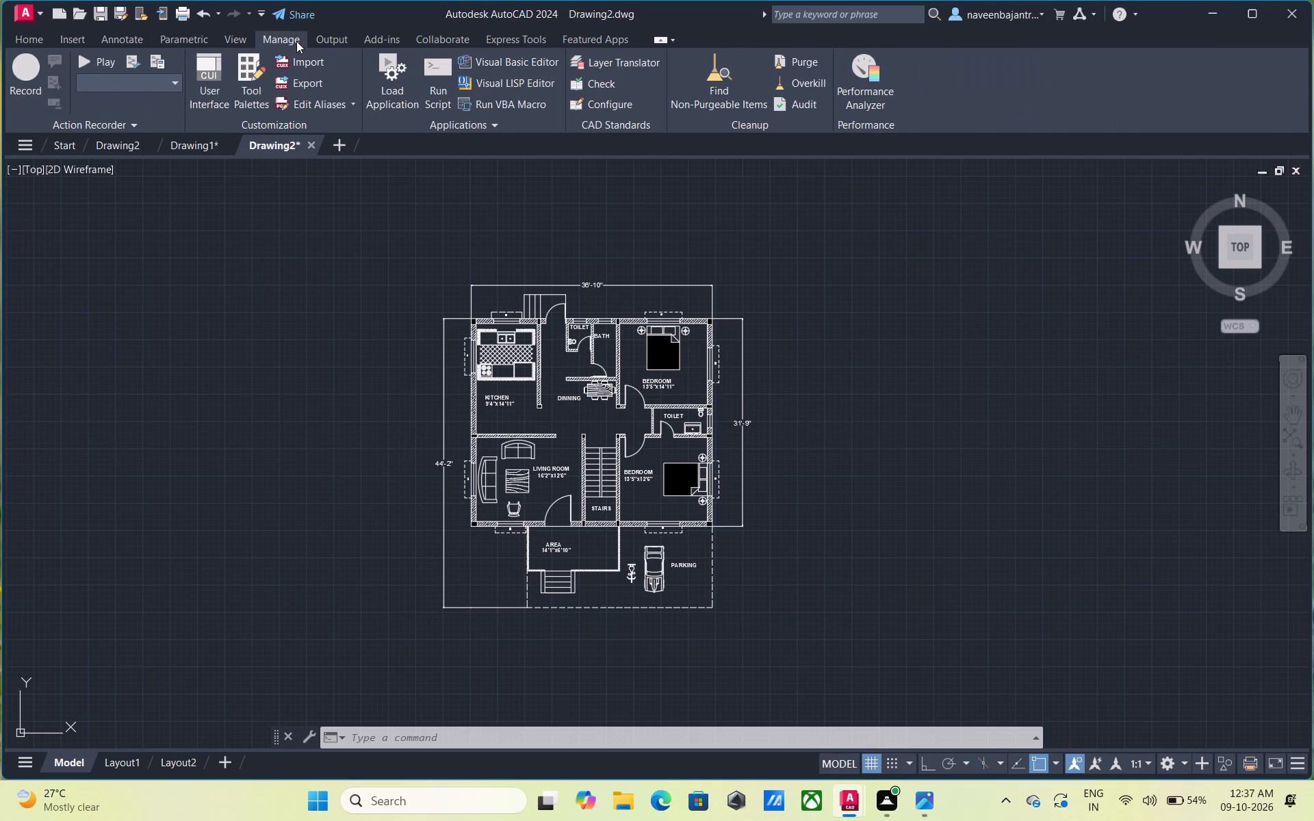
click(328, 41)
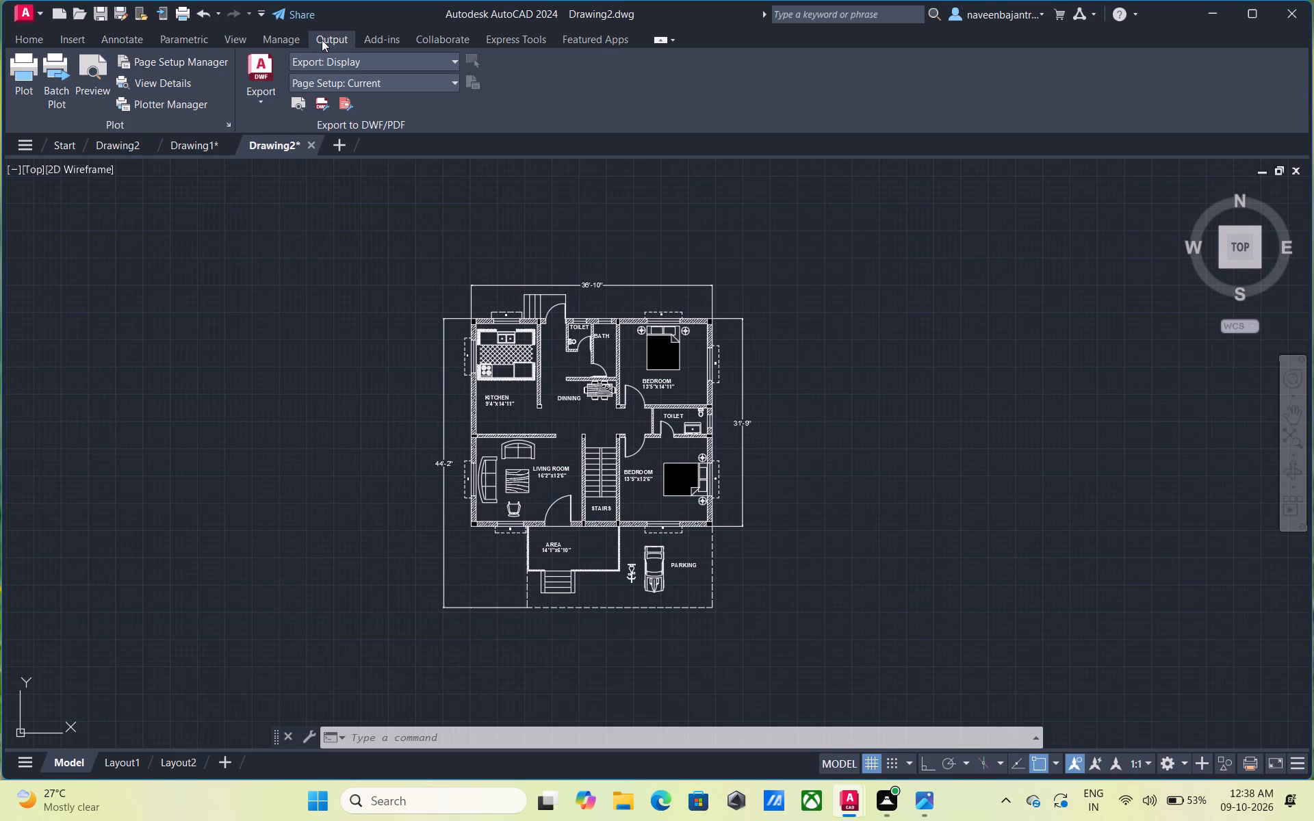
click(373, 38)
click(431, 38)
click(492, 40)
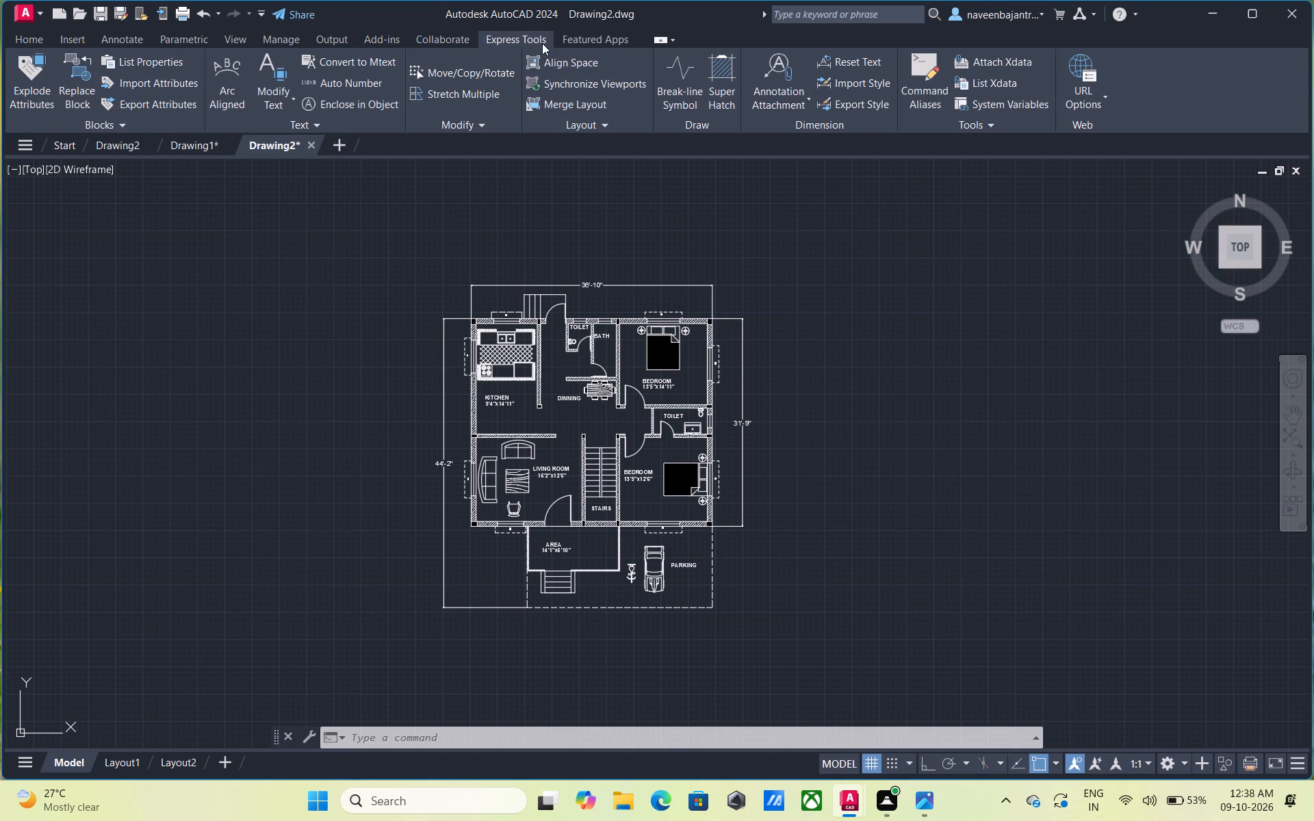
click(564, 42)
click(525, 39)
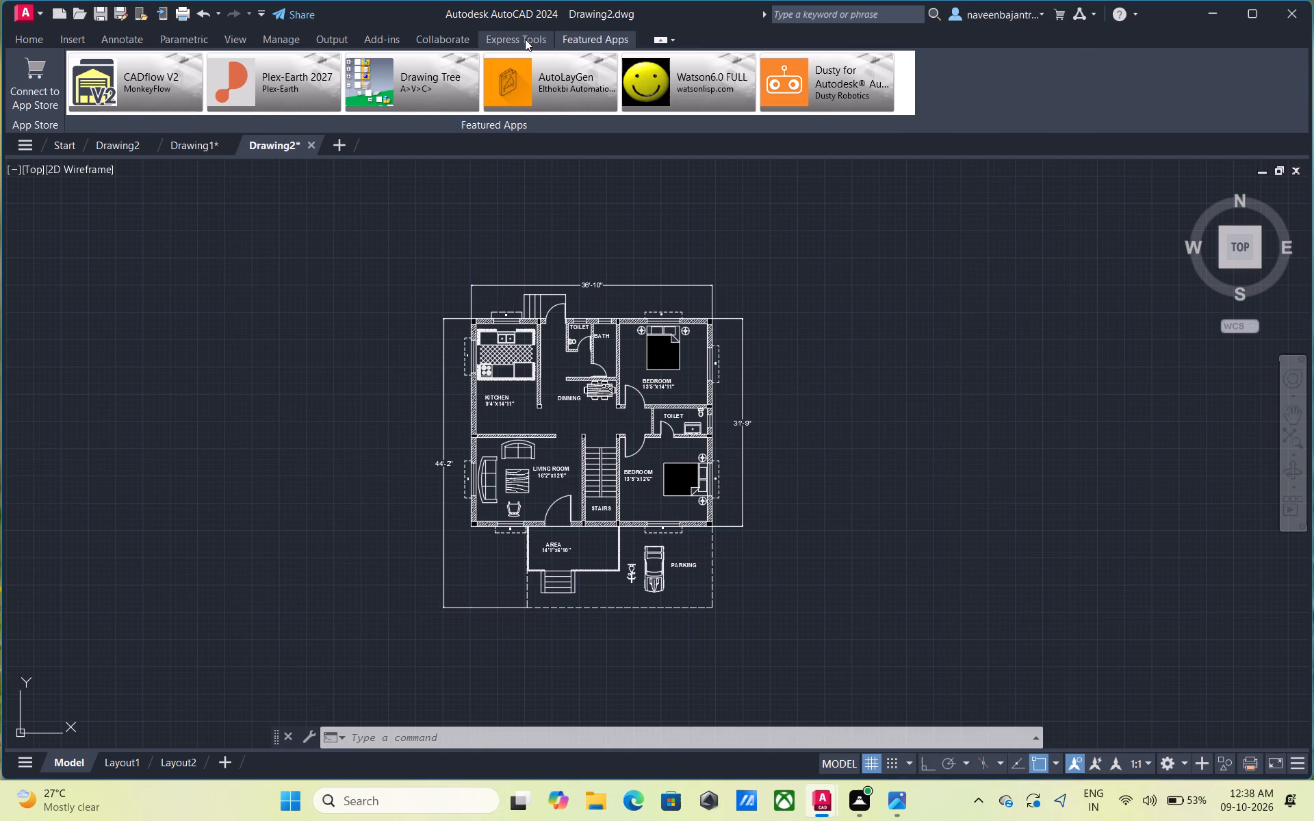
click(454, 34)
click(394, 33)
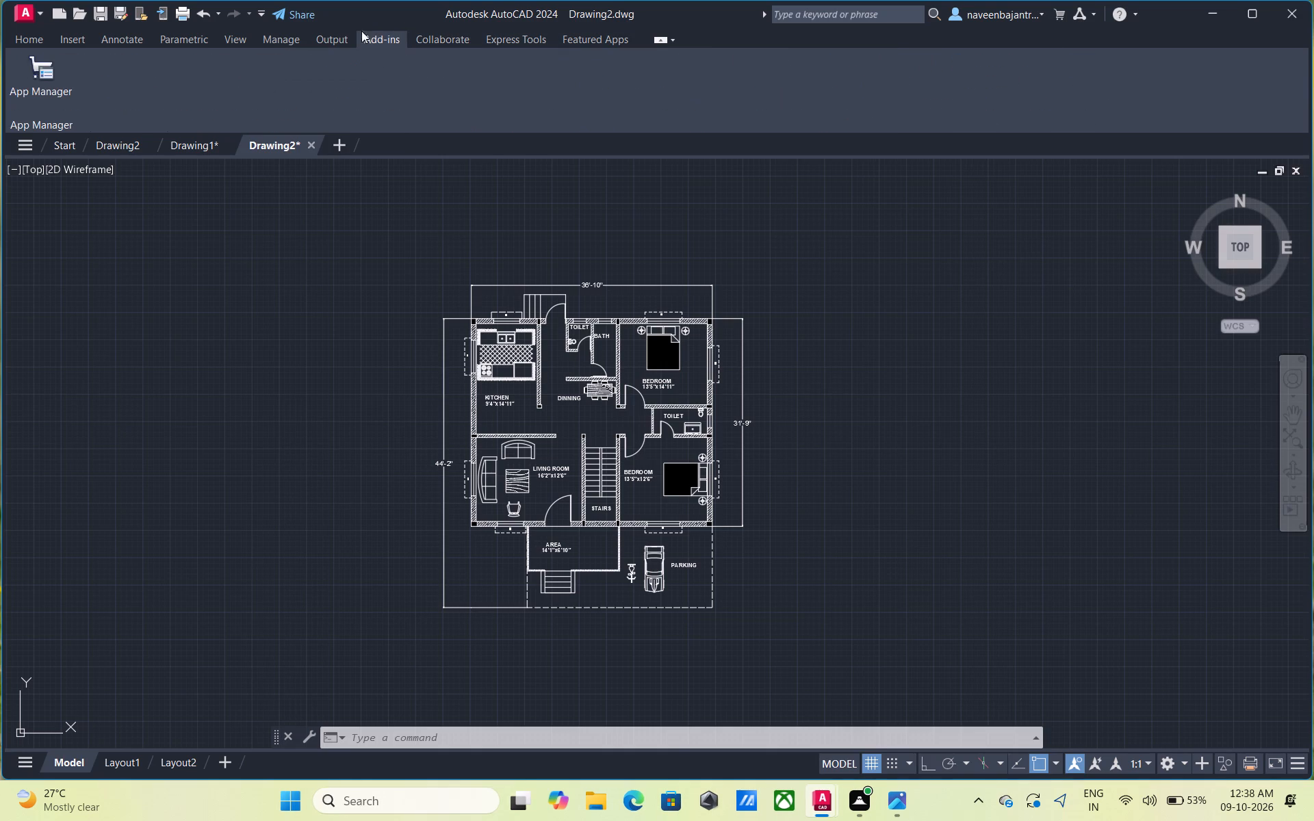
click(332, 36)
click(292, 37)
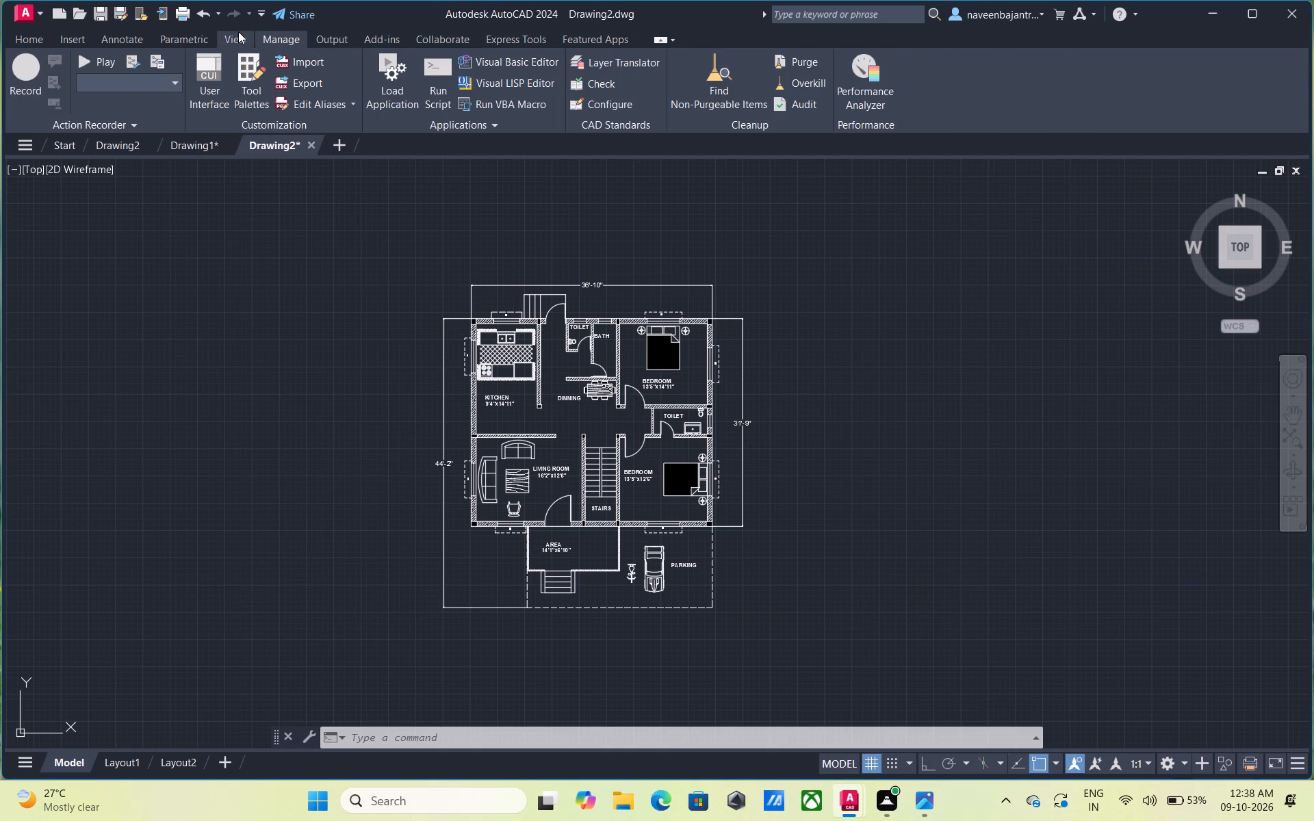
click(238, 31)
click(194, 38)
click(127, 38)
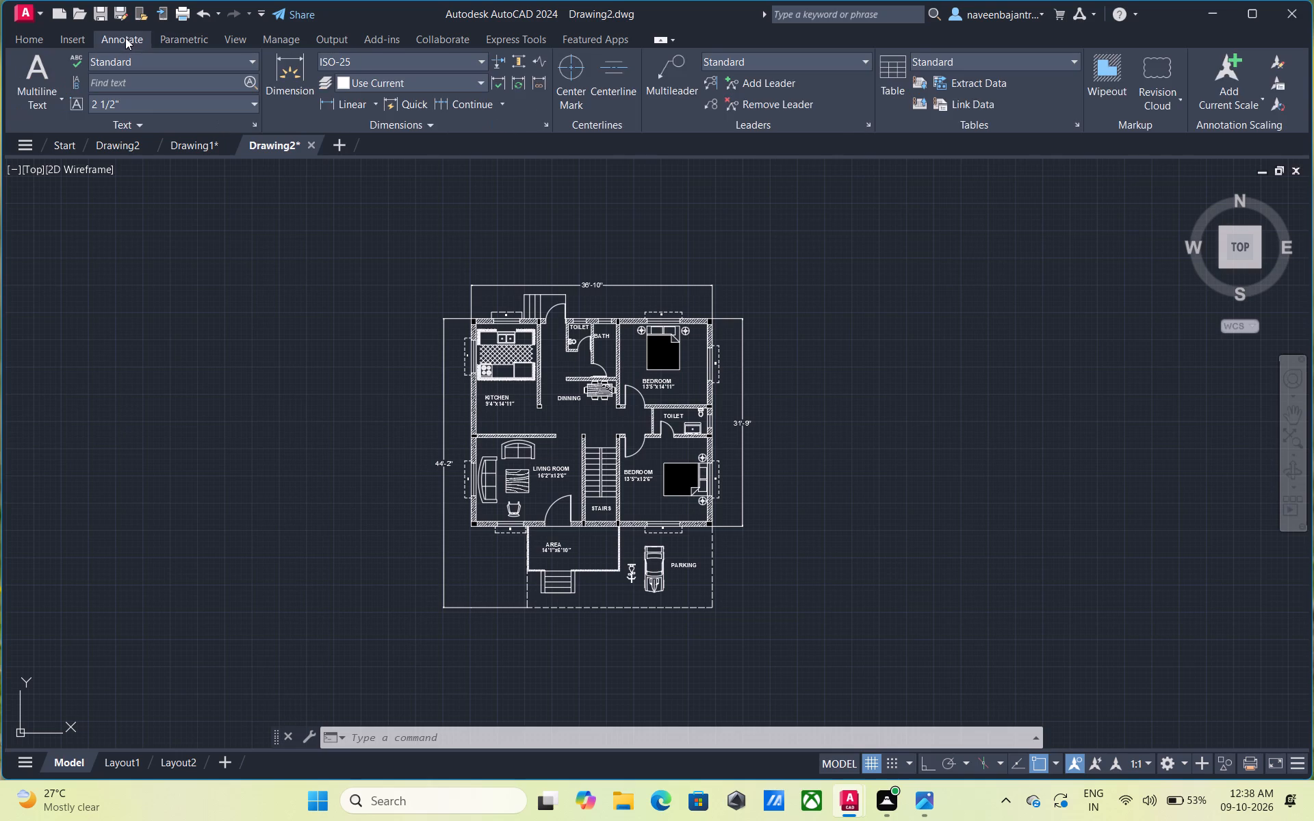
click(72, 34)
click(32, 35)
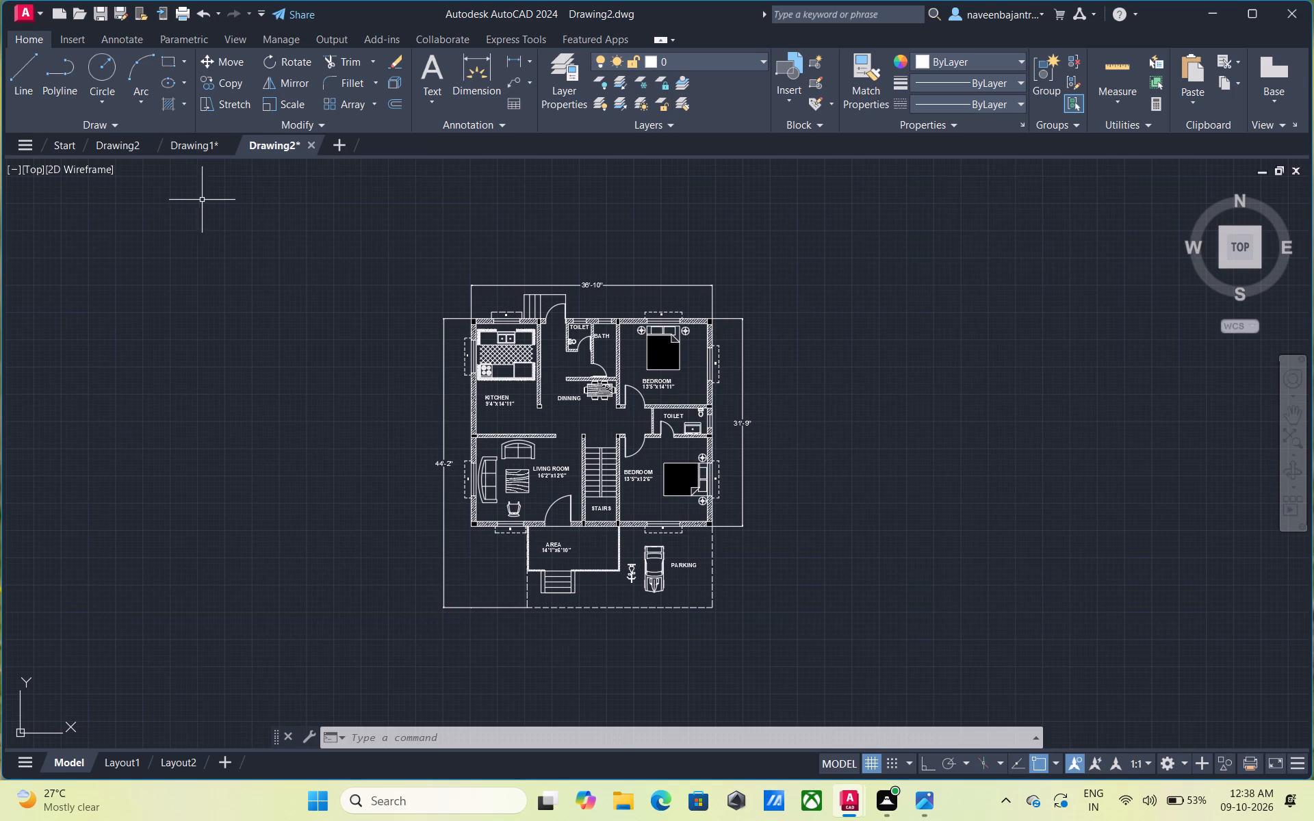
Examine the floor plan up close around the north entrance door, the small toilet and bath, and the passage beside the dining area.
scroll(538, 307, up, 4)
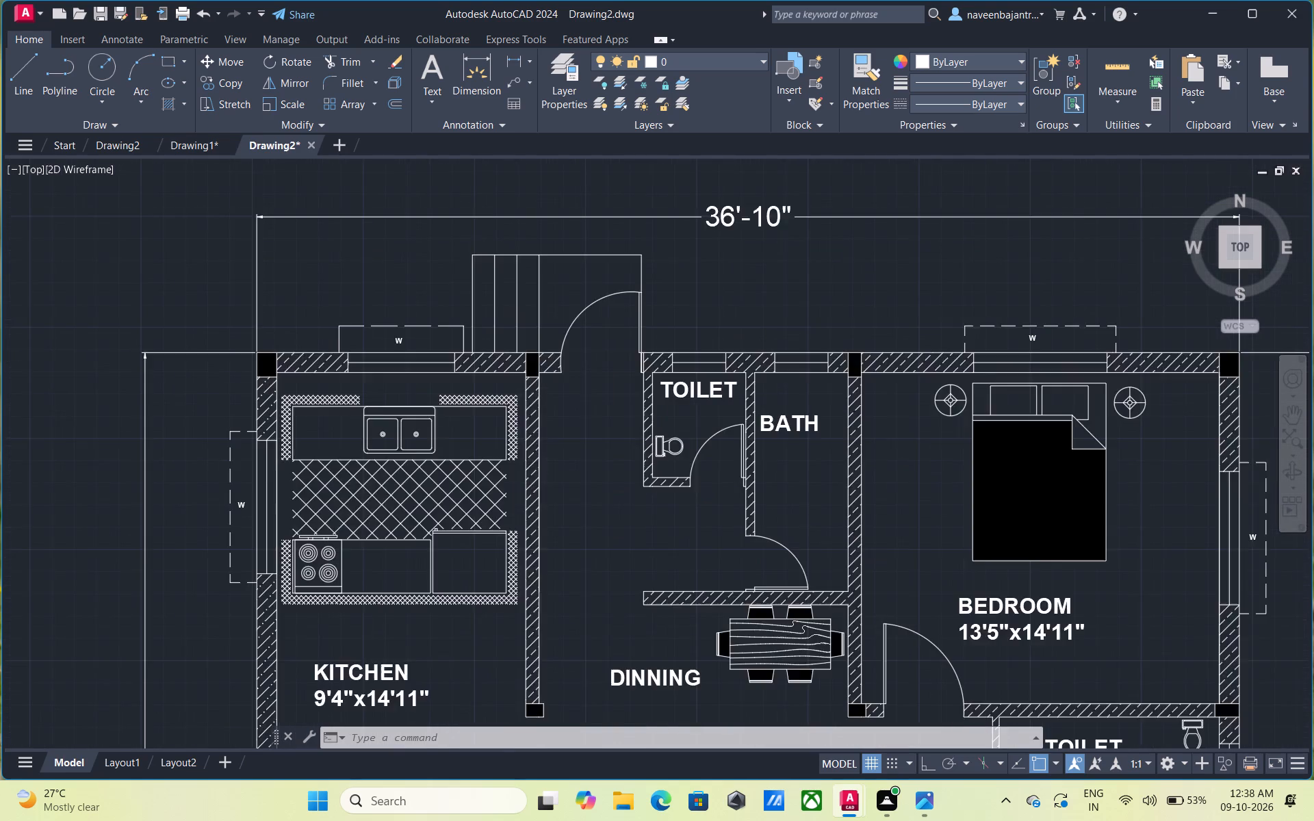
scroll(539, 307, up, 1)
scroll(539, 307, down, 1)
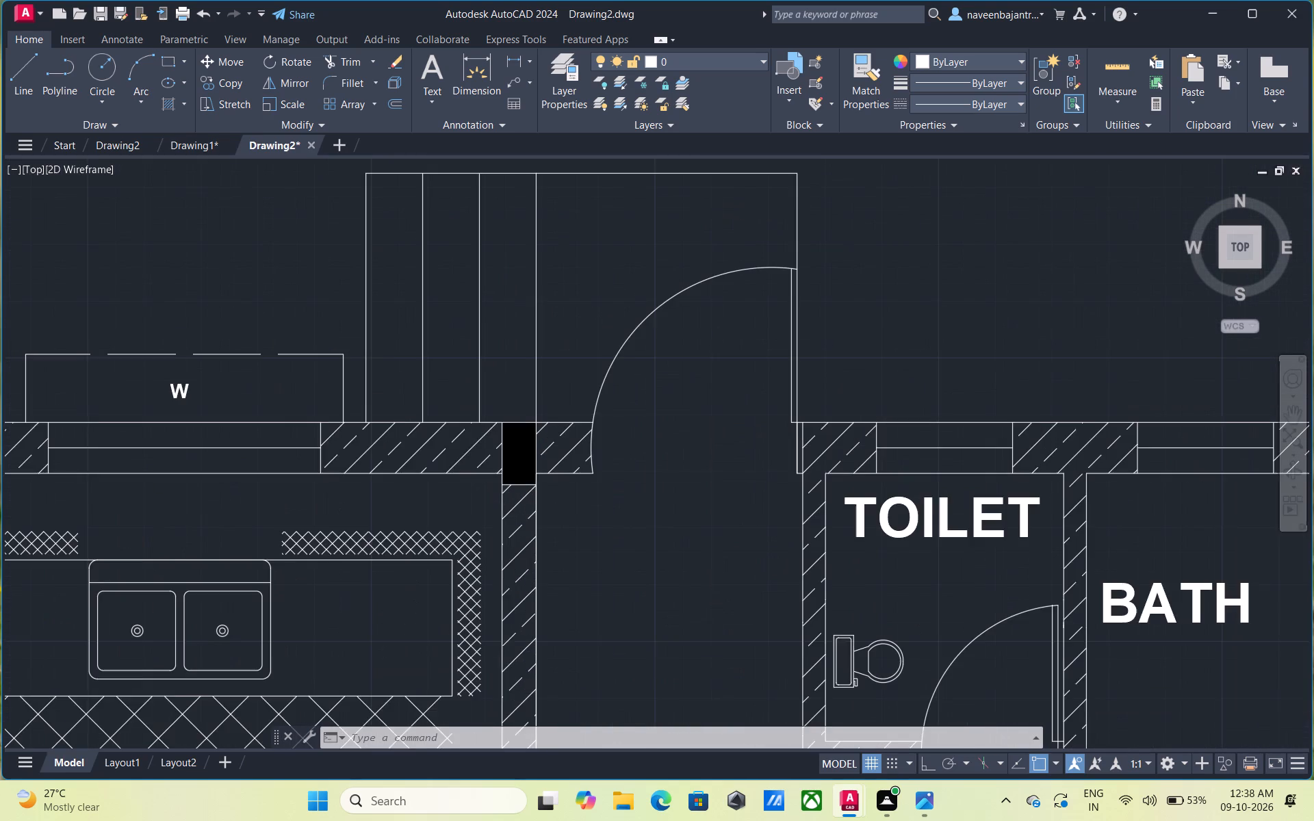
scroll(539, 307, down, 2)
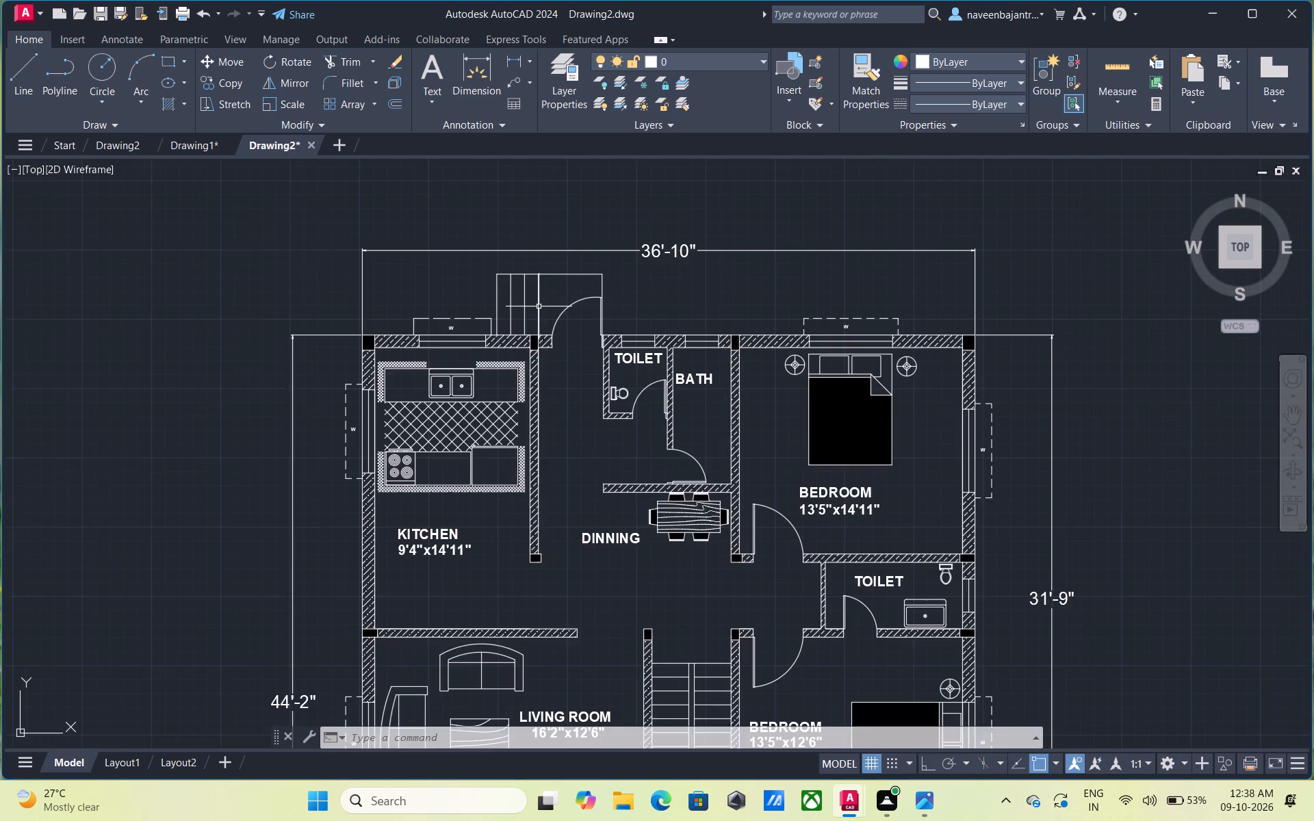
scroll(539, 307, down, 1)
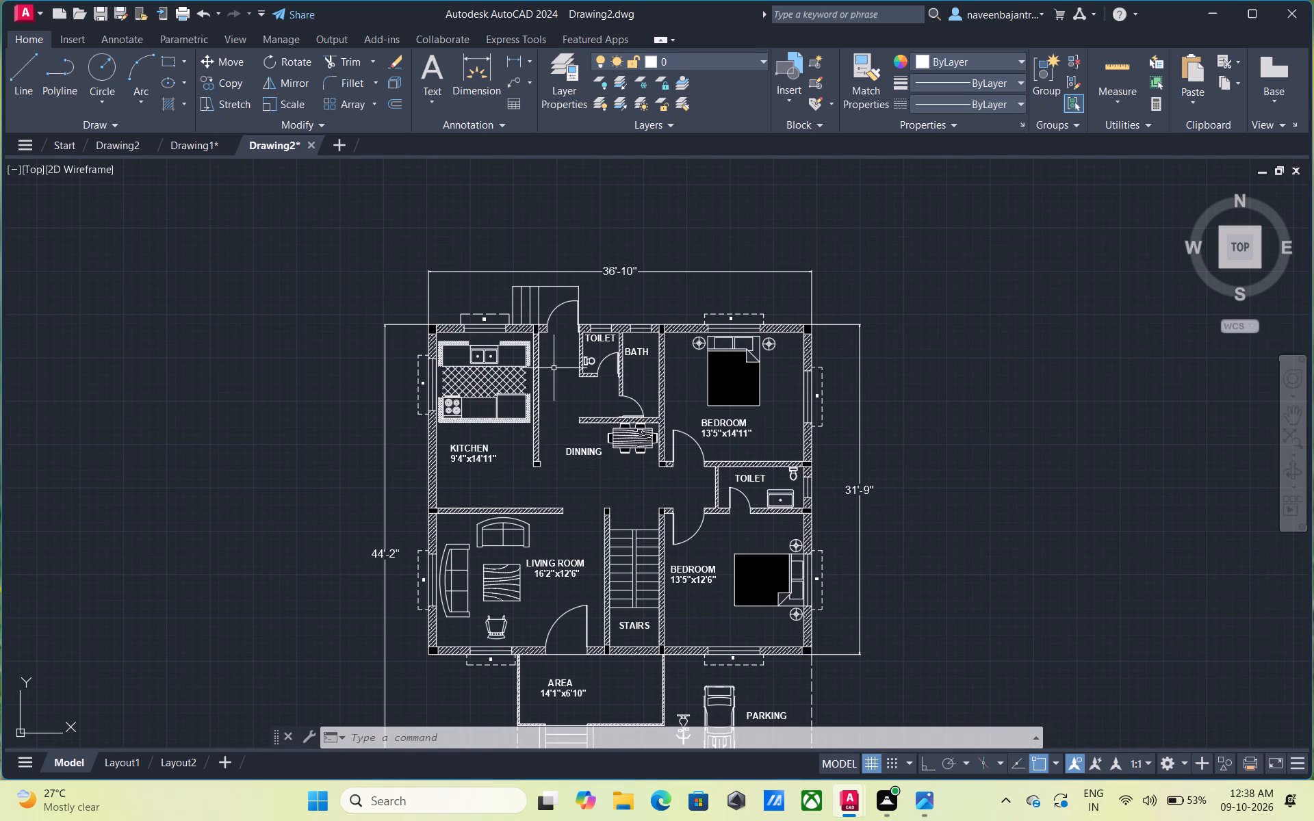
middle_drag(554, 369, 598, 274)
middle_click(598, 274)
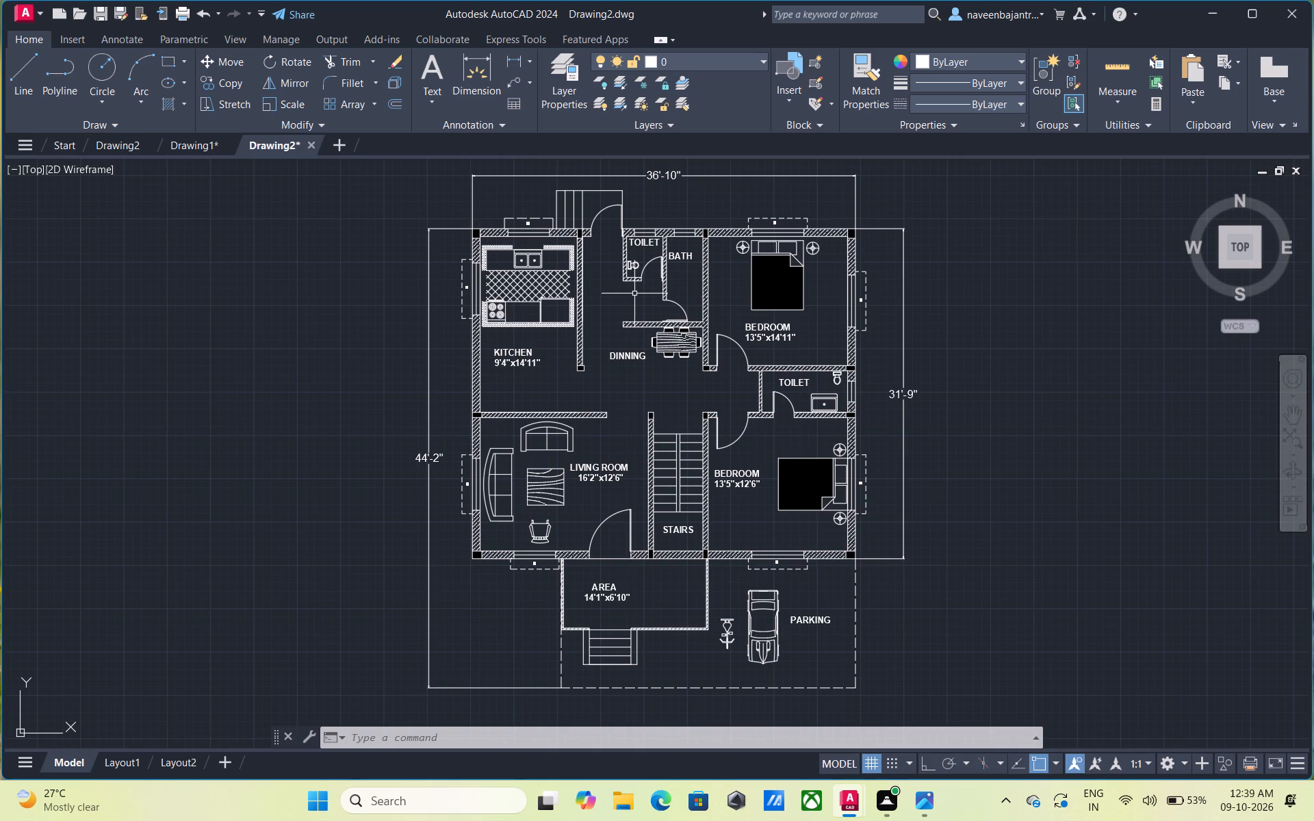
scroll(635, 294, up, 2)
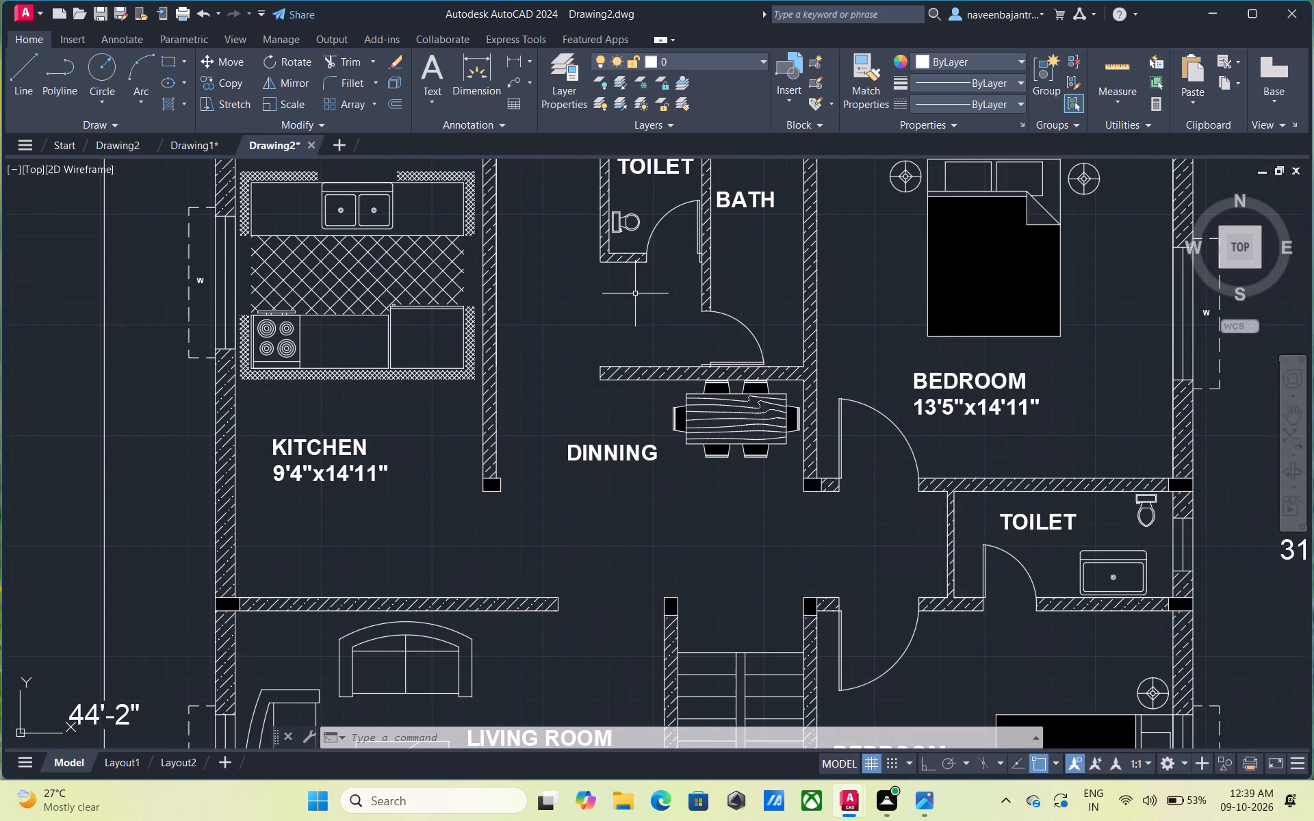
scroll(635, 294, up, 1)
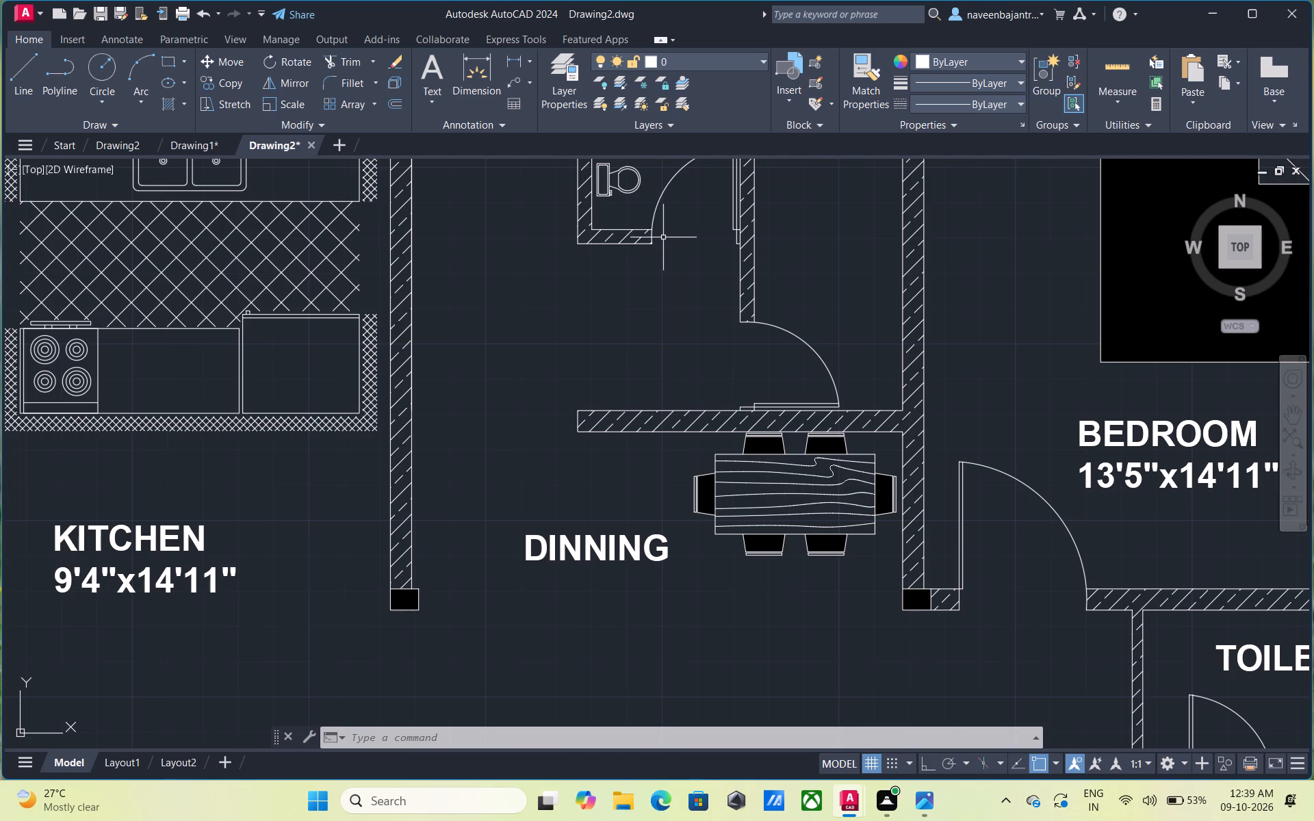
scroll(663, 237, up, 4)
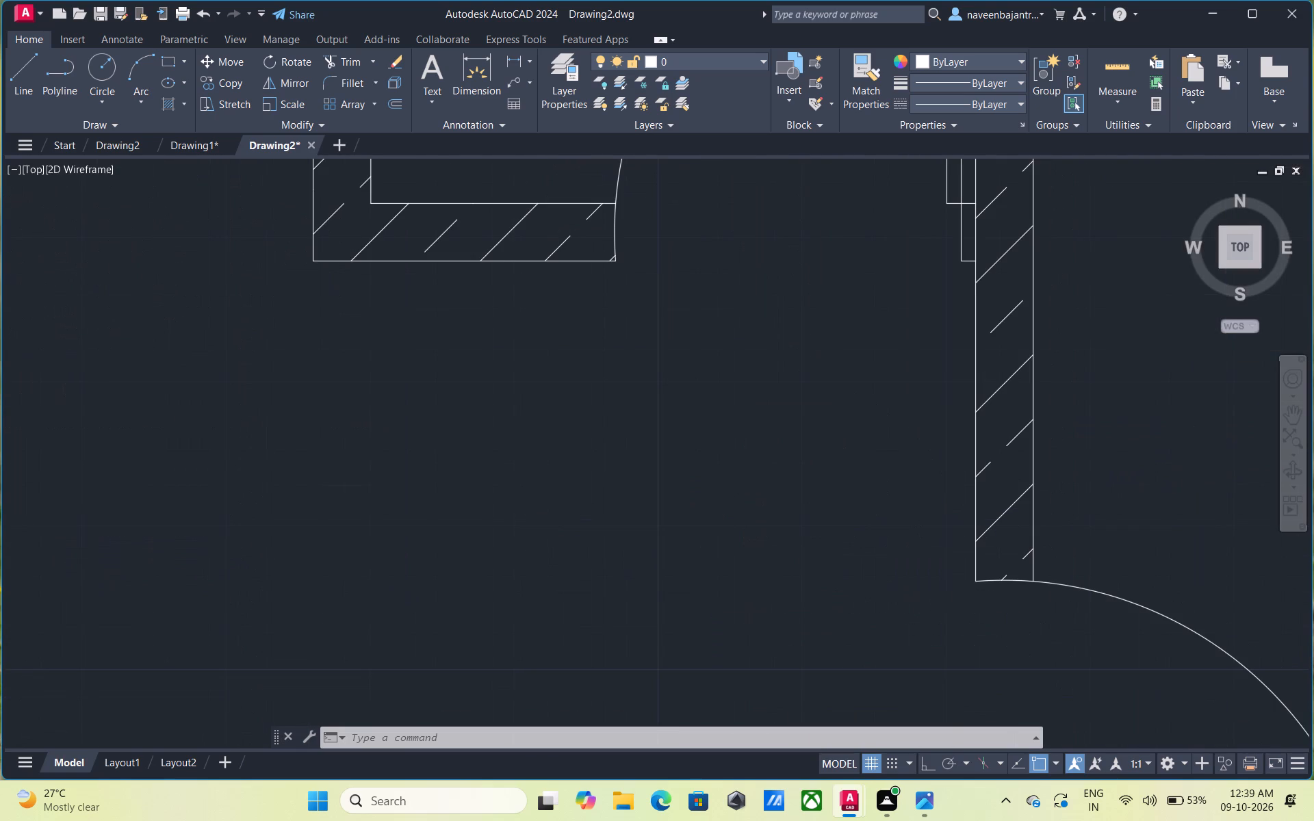
scroll(663, 237, down, 6)
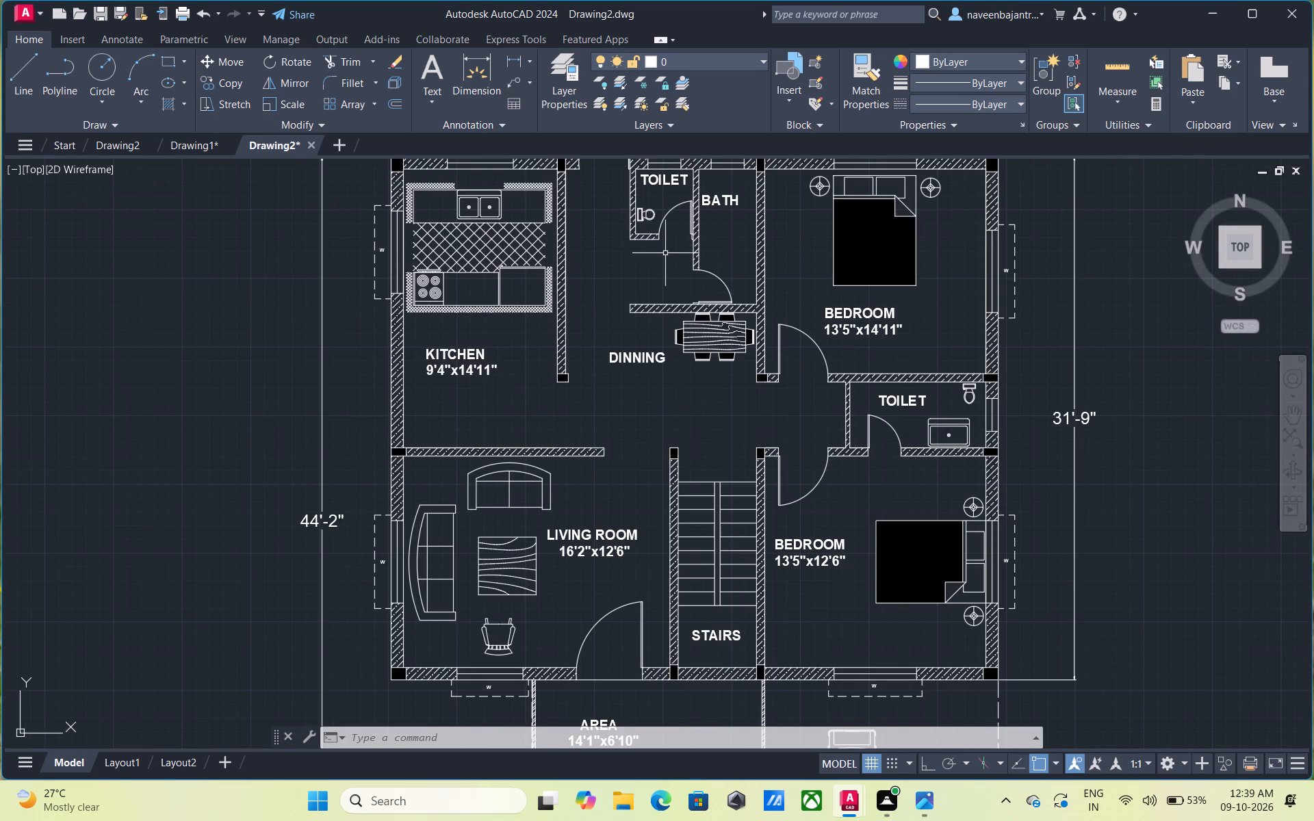
scroll(665, 253, down, 1)
Browse the DesignCenter folder list beyond Kitchens.dwg for other sample drawings with blocks, and close the palette.
middle_drag(641, 274, 638, 310)
middle_click(638, 310)
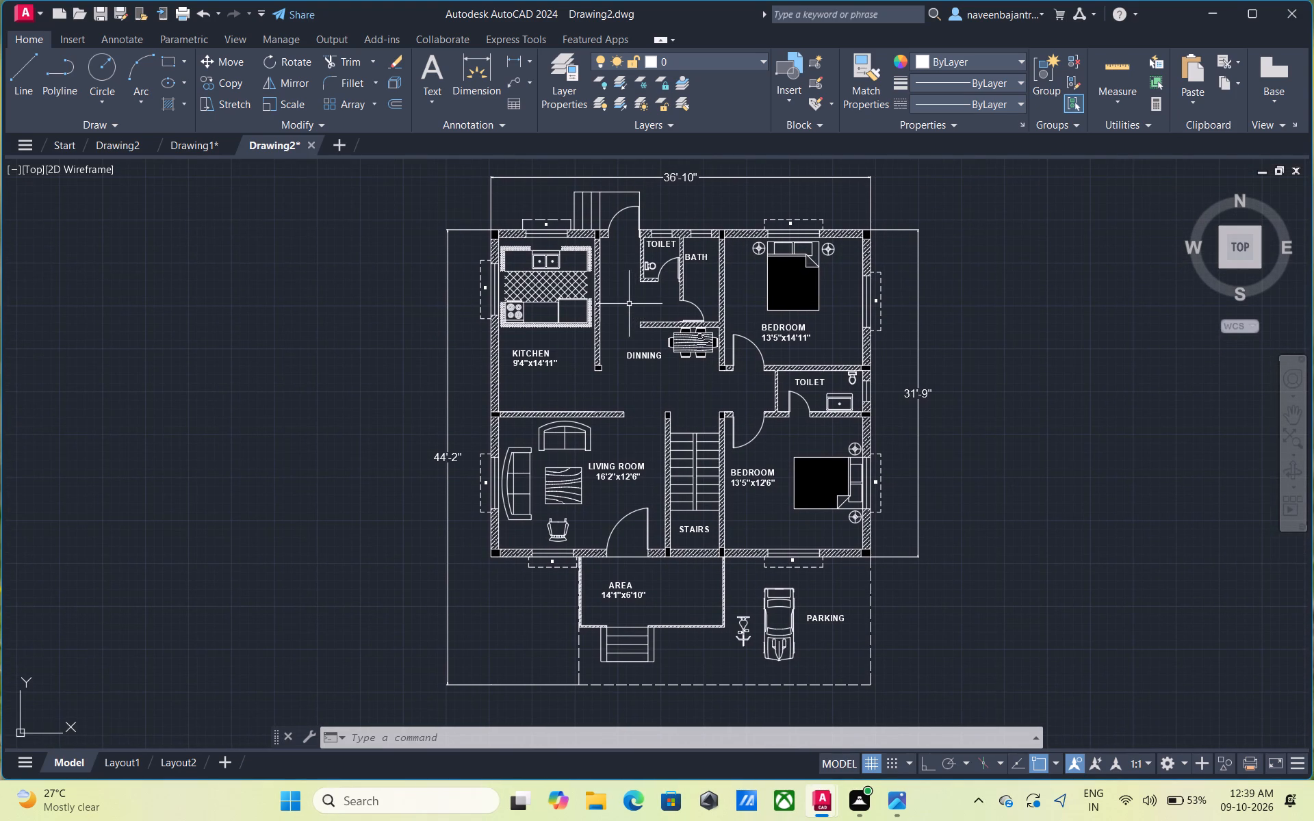
middle_drag(629, 304, 629, 313)
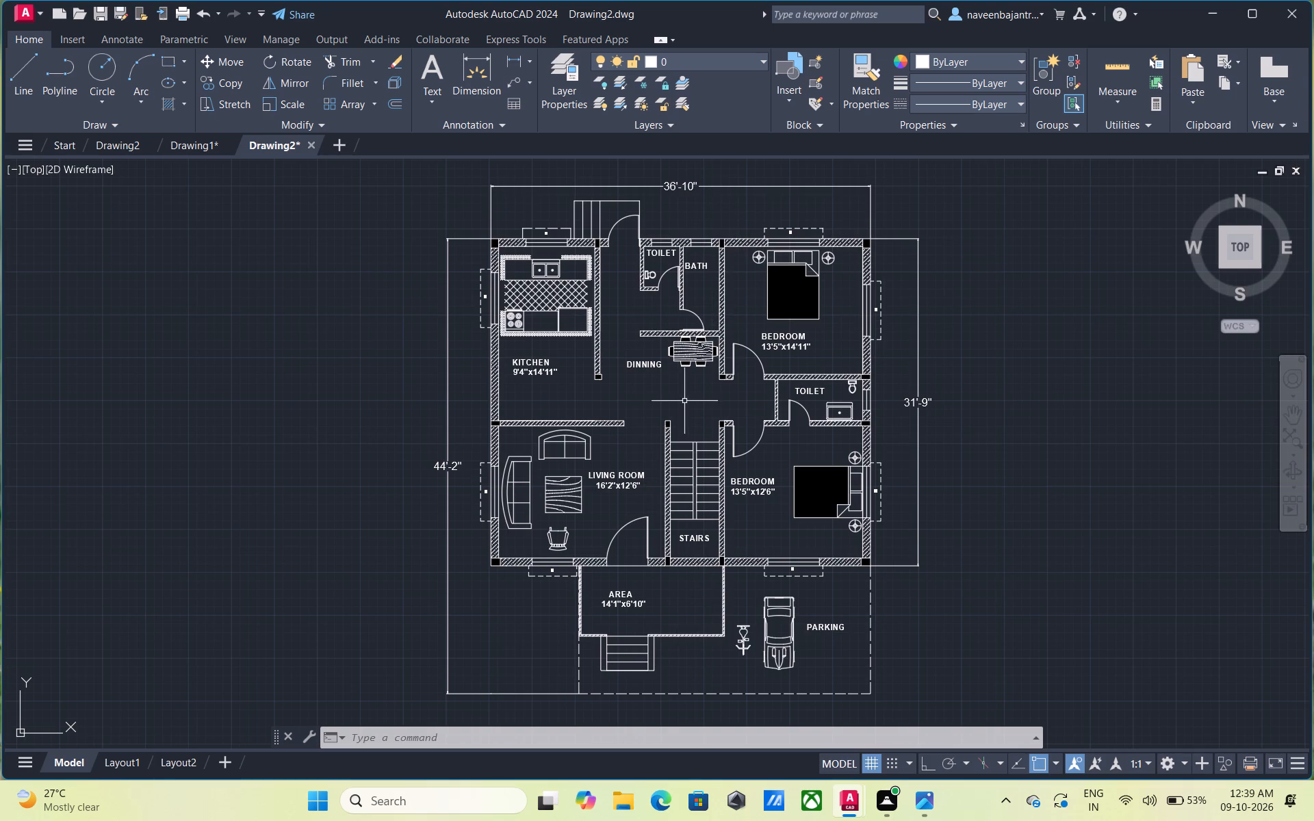
text(DCC)
key(space)
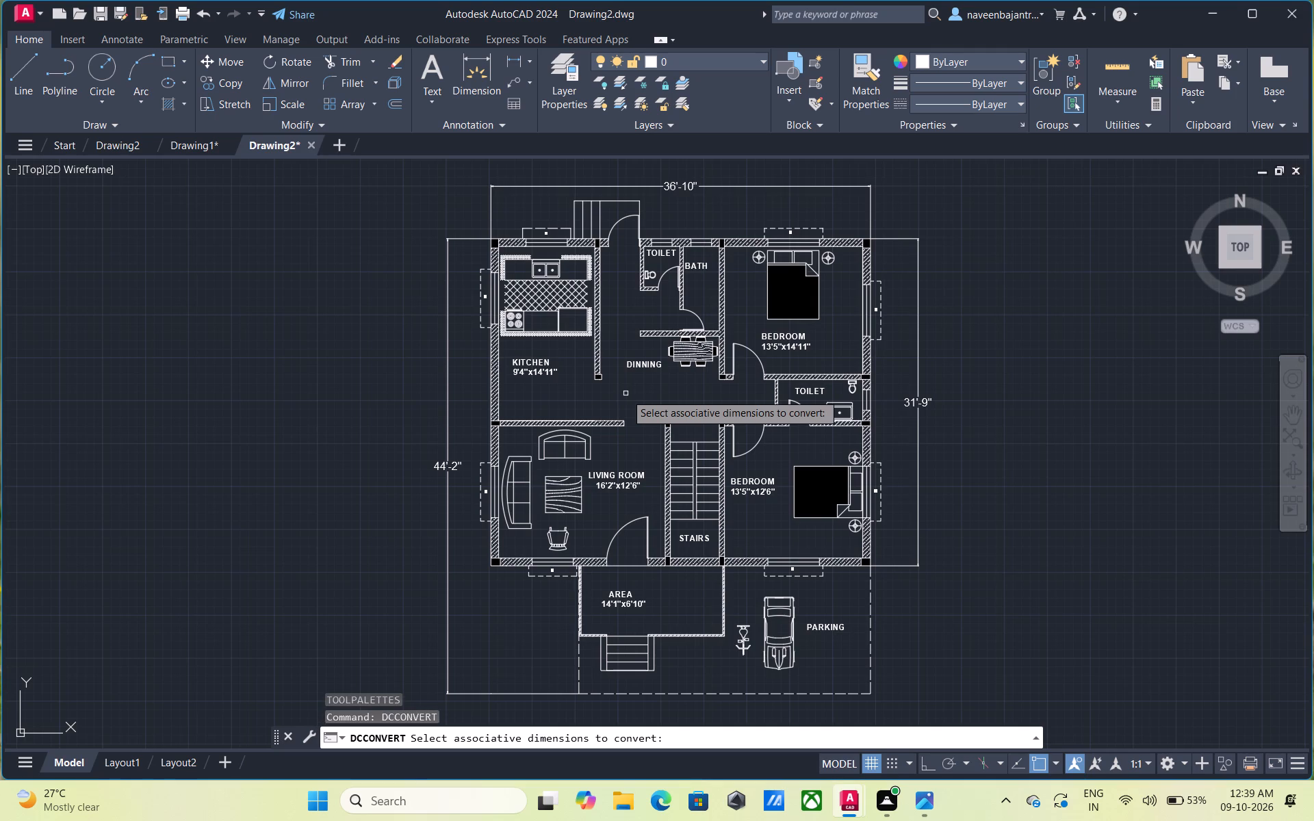
key(Escape)
key(d)
text(C)
key(space)
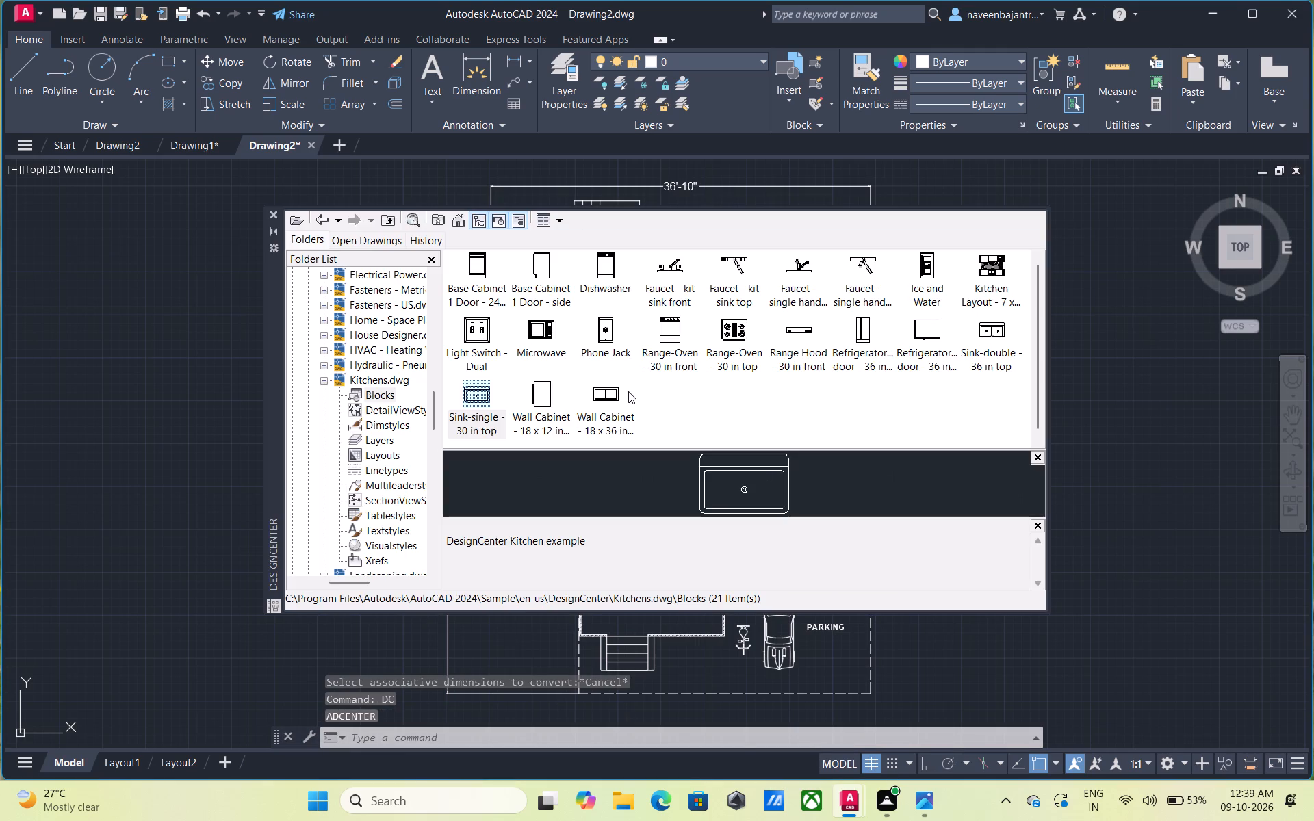
scroll(370, 398, down, 2)
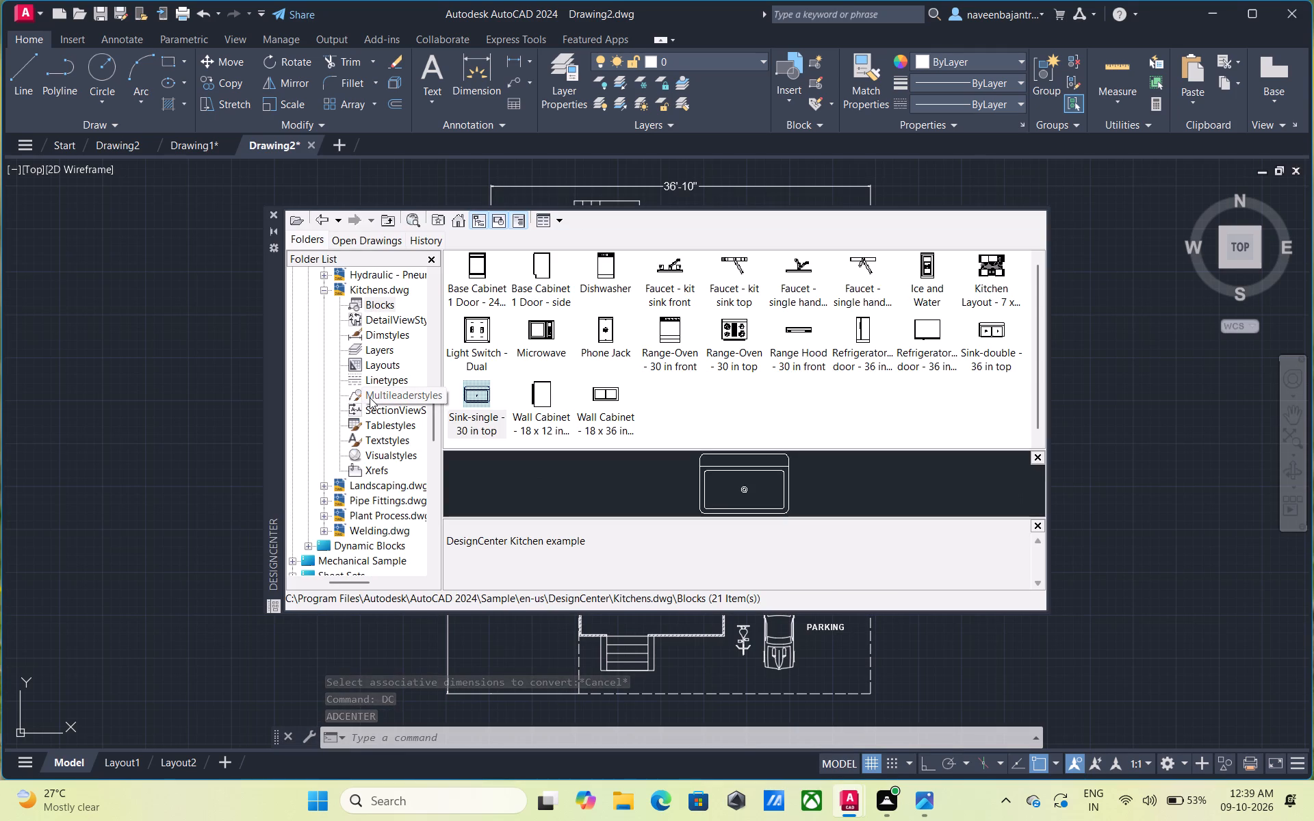
scroll(370, 398, down, 2)
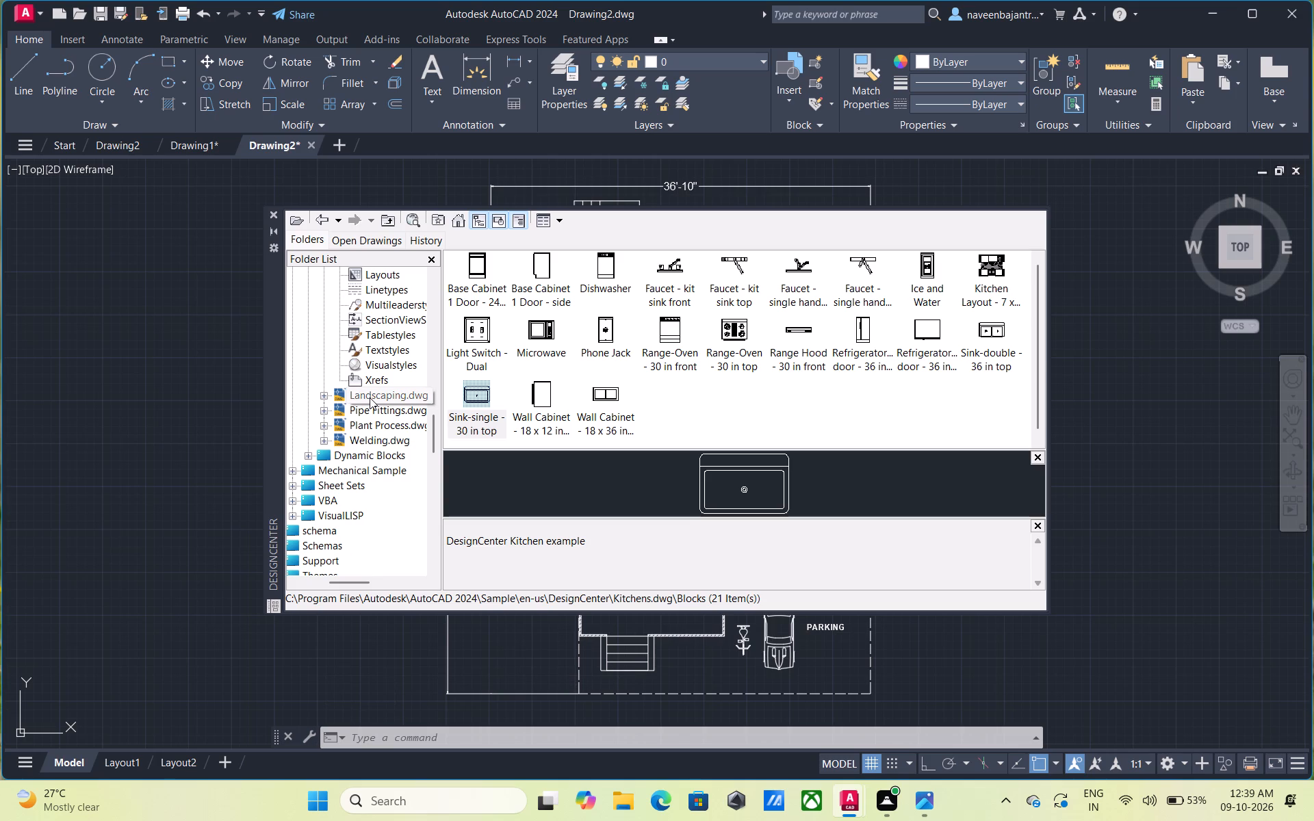
scroll(370, 398, down, 2)
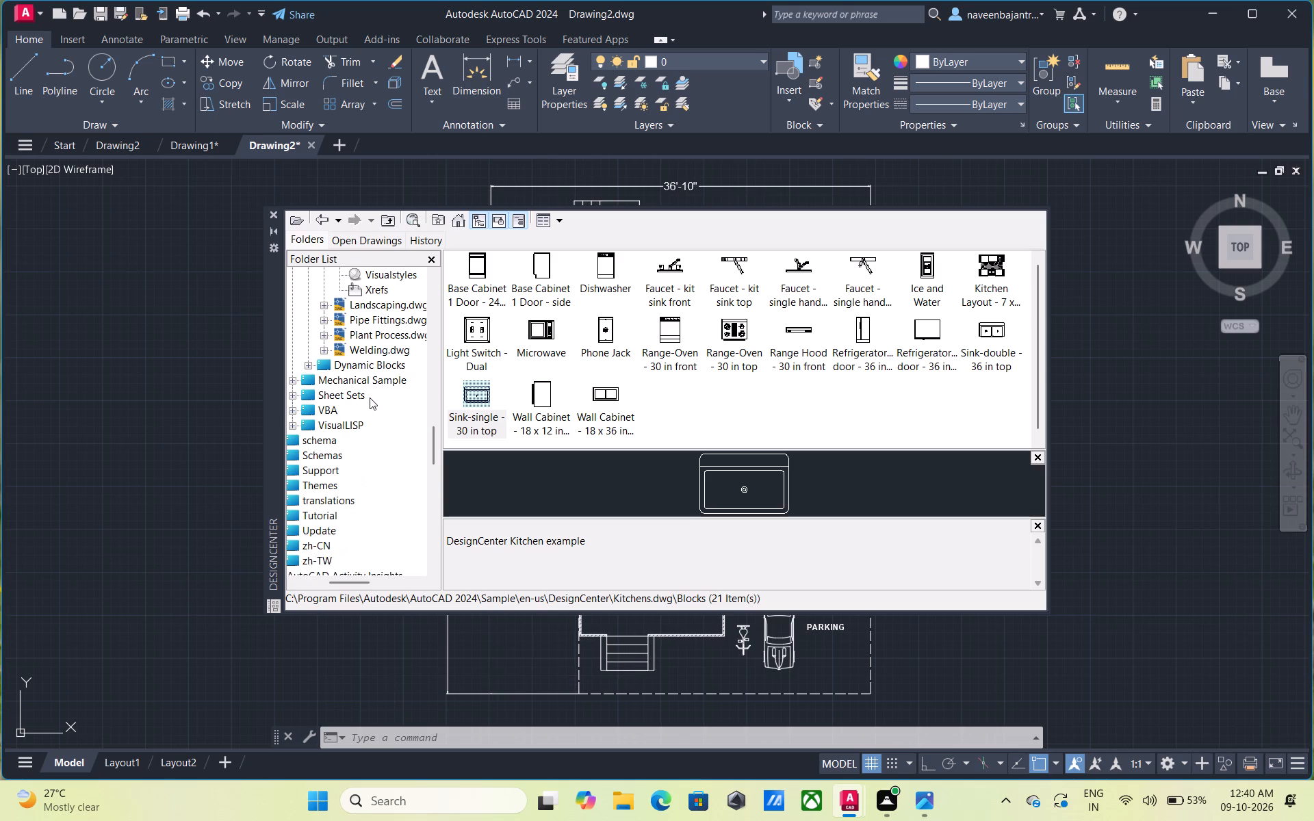
scroll(370, 398, down, 7)
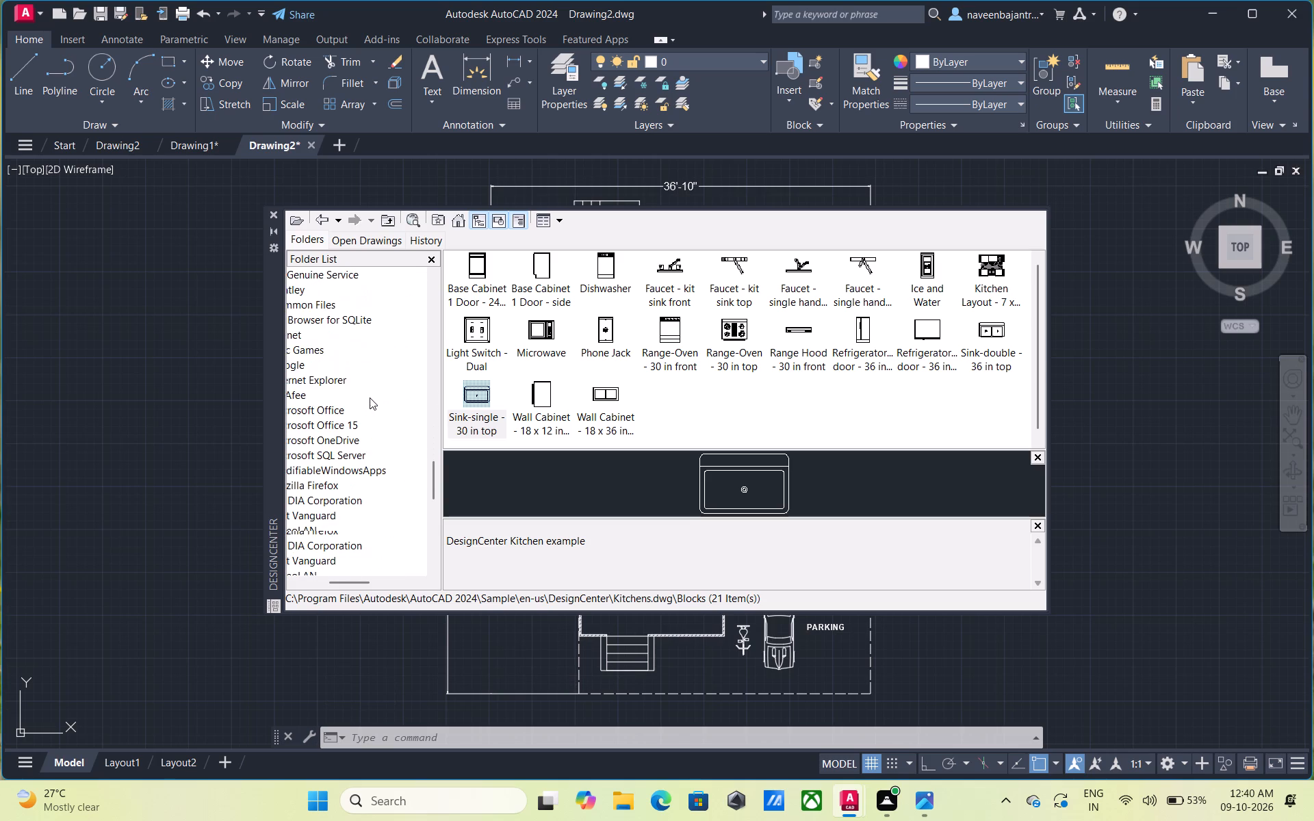
scroll(370, 398, down, 5)
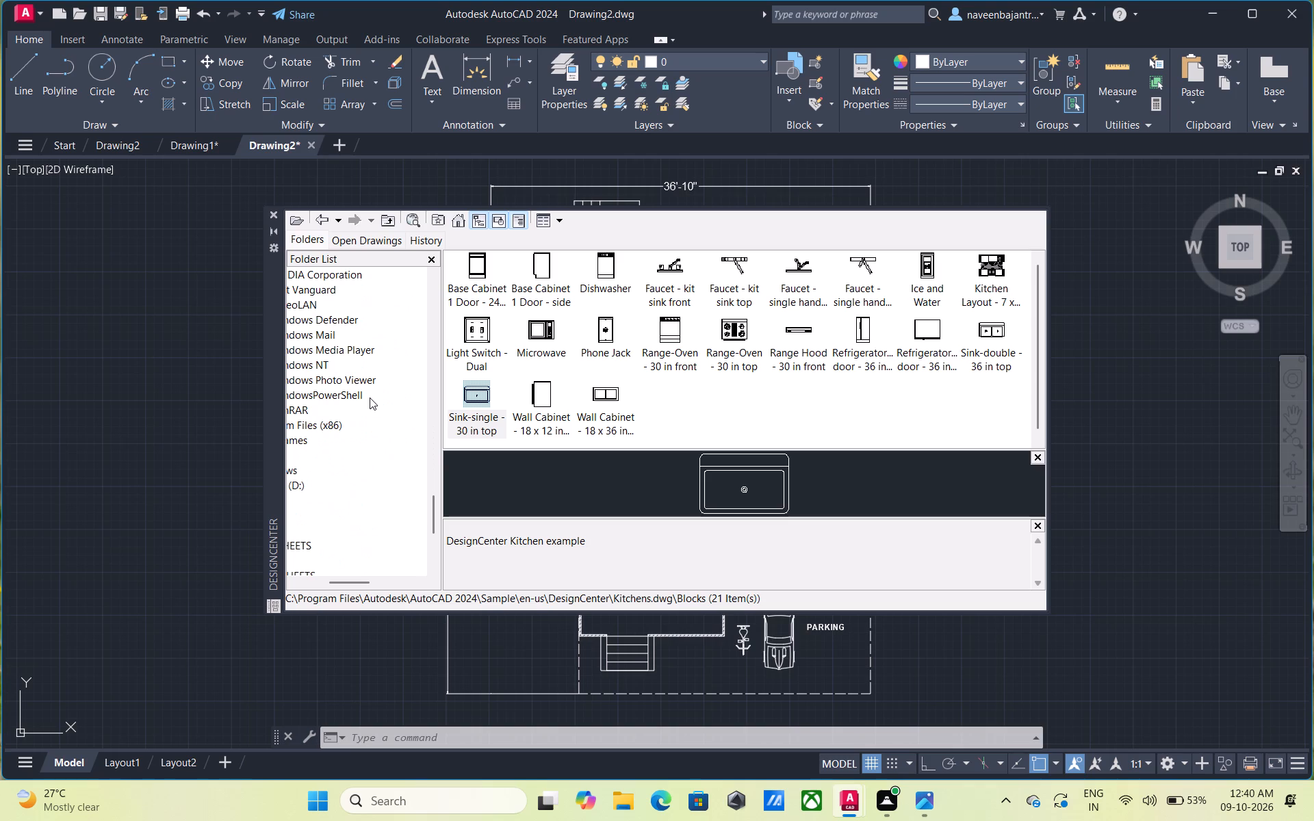
click(274, 213)
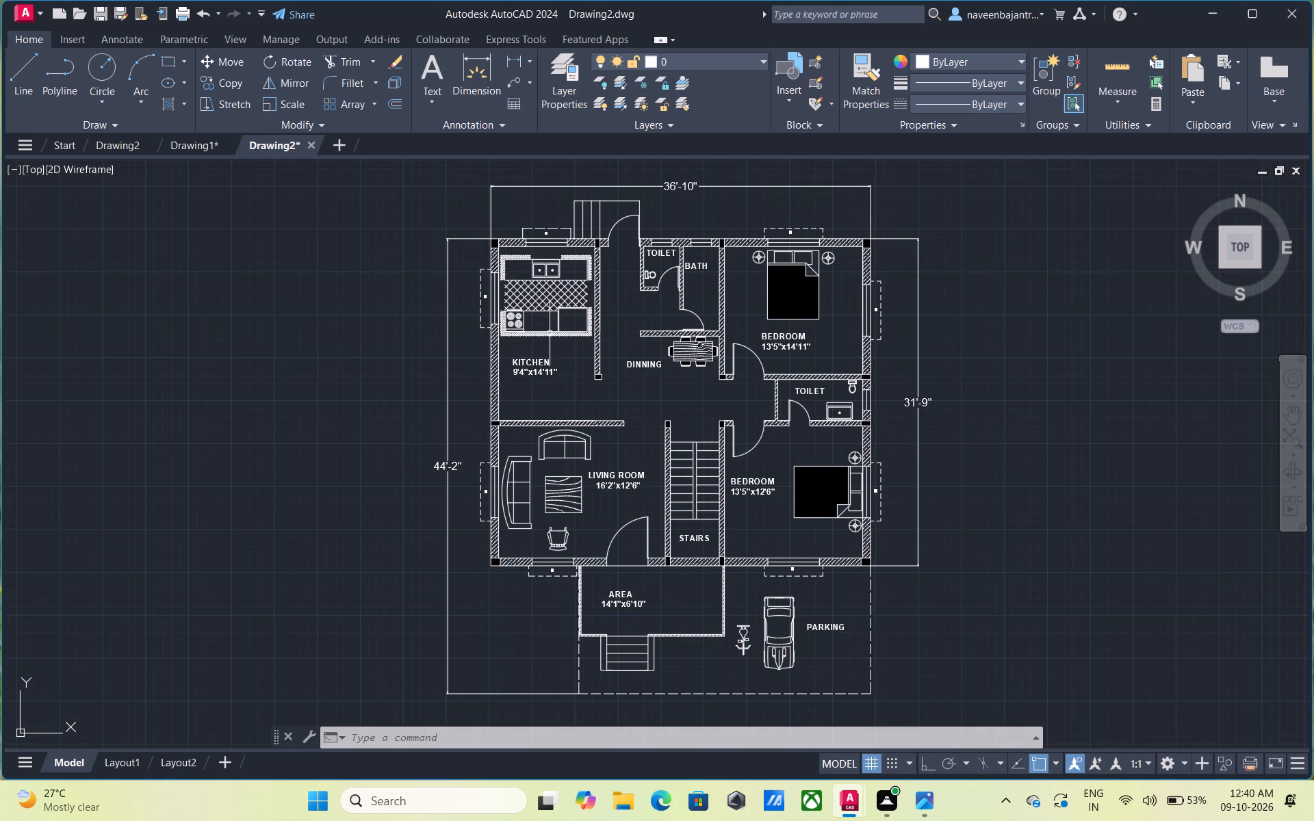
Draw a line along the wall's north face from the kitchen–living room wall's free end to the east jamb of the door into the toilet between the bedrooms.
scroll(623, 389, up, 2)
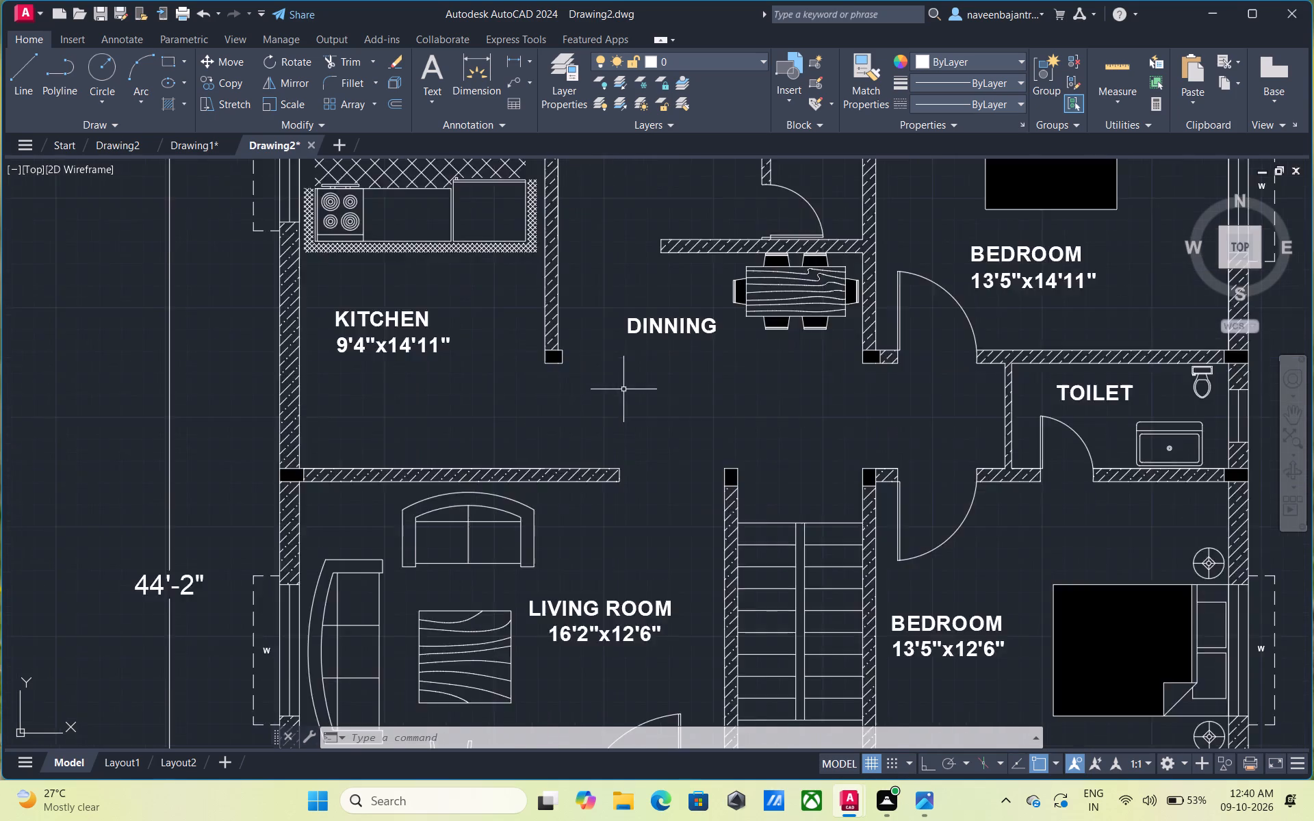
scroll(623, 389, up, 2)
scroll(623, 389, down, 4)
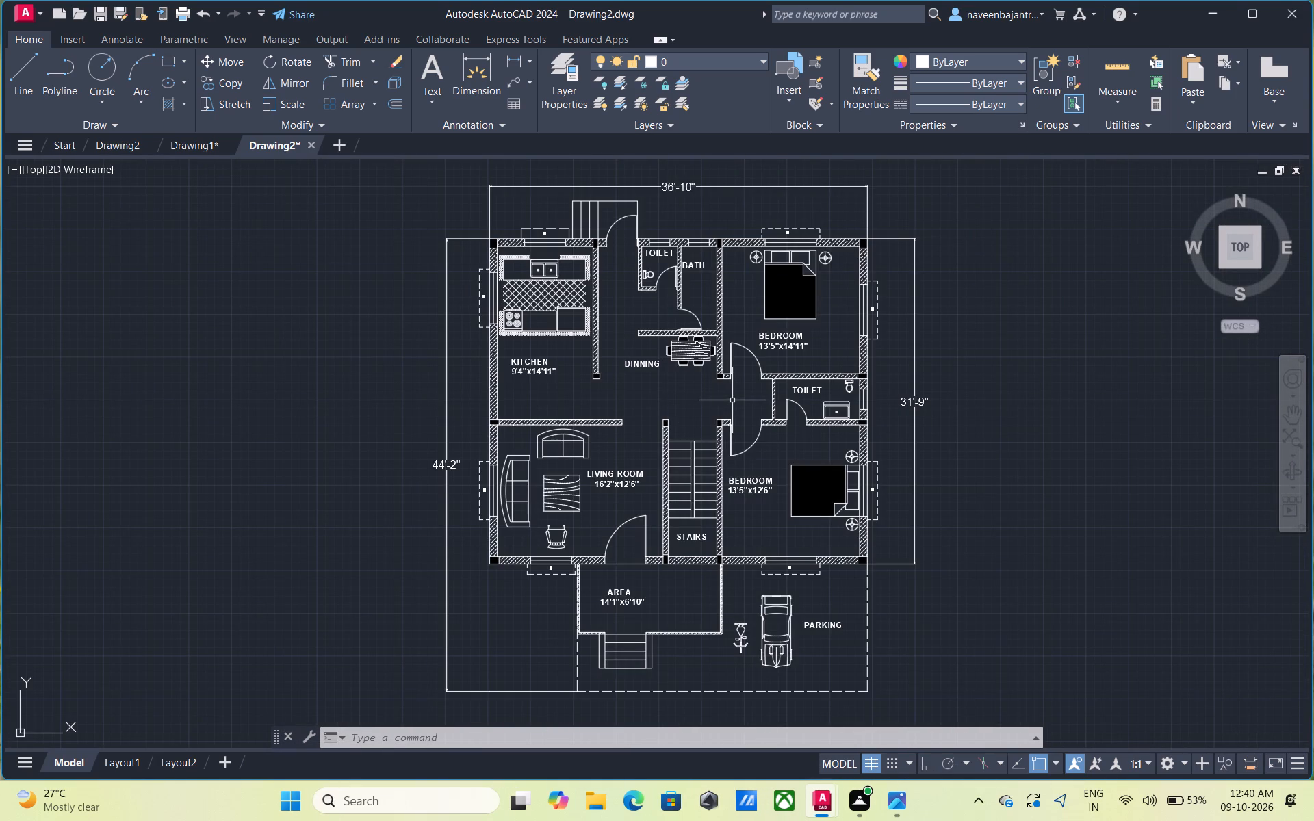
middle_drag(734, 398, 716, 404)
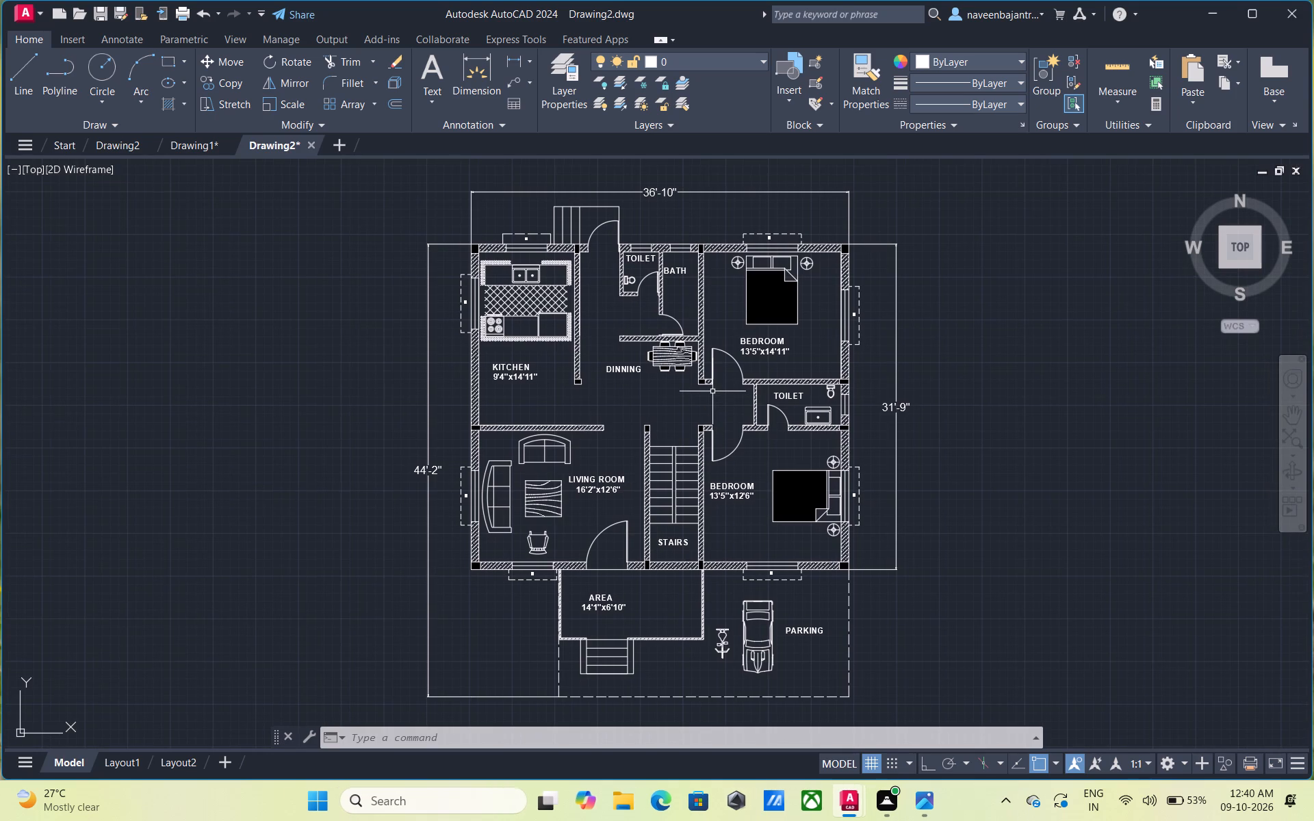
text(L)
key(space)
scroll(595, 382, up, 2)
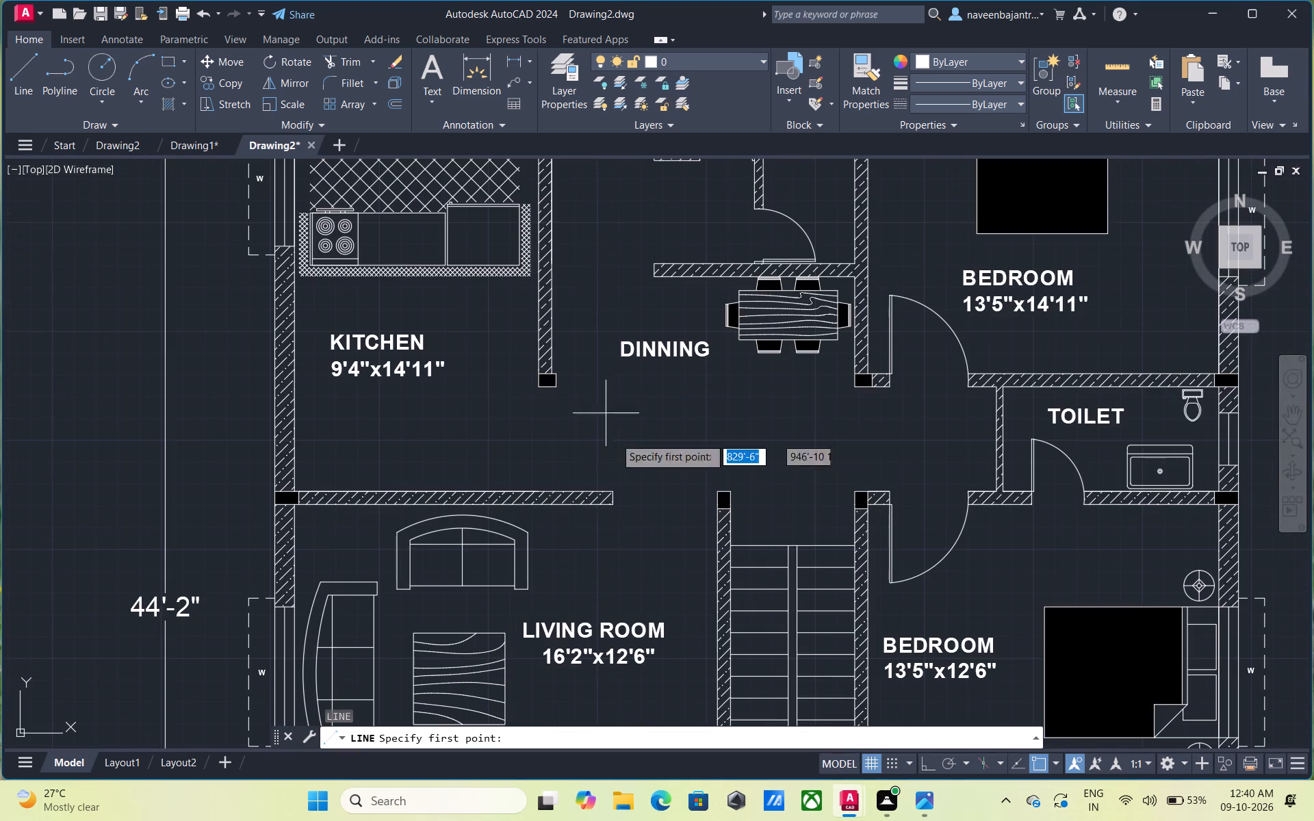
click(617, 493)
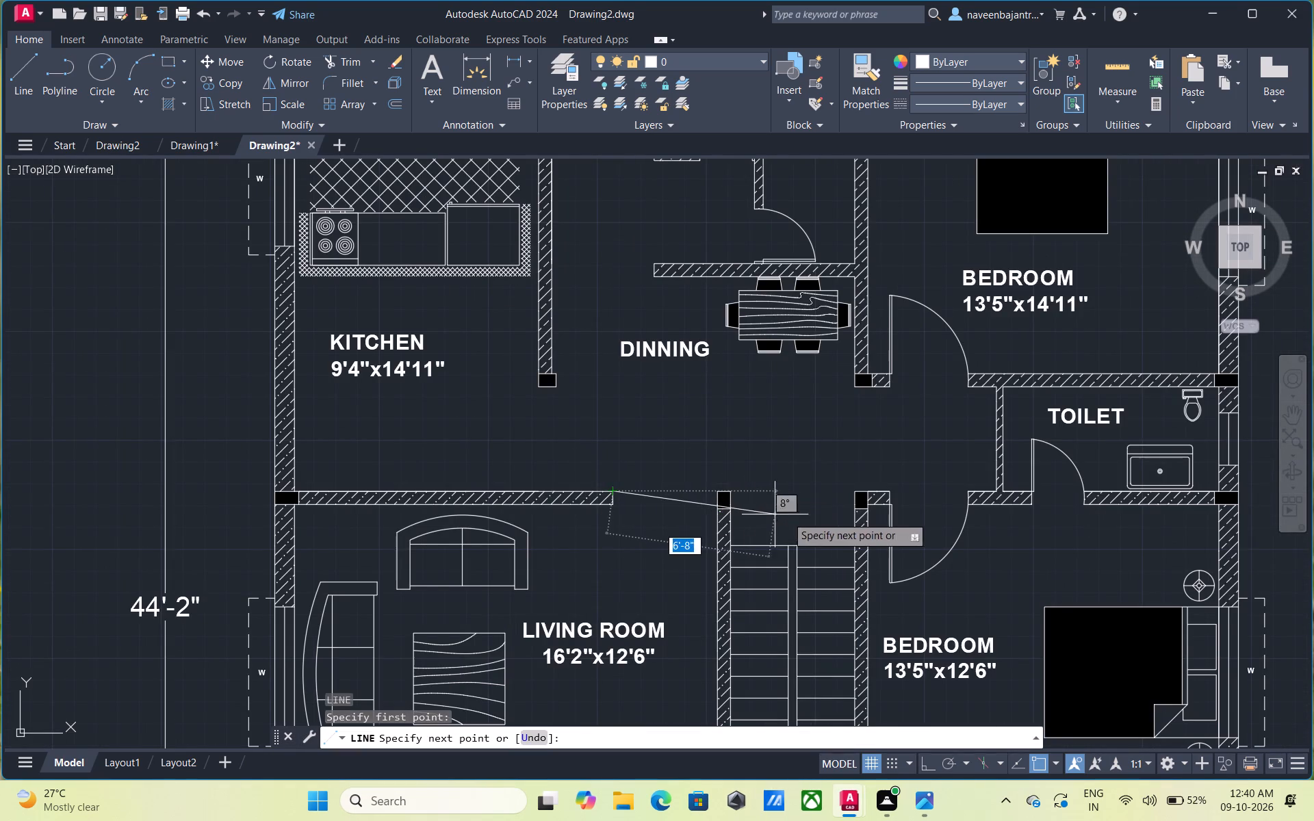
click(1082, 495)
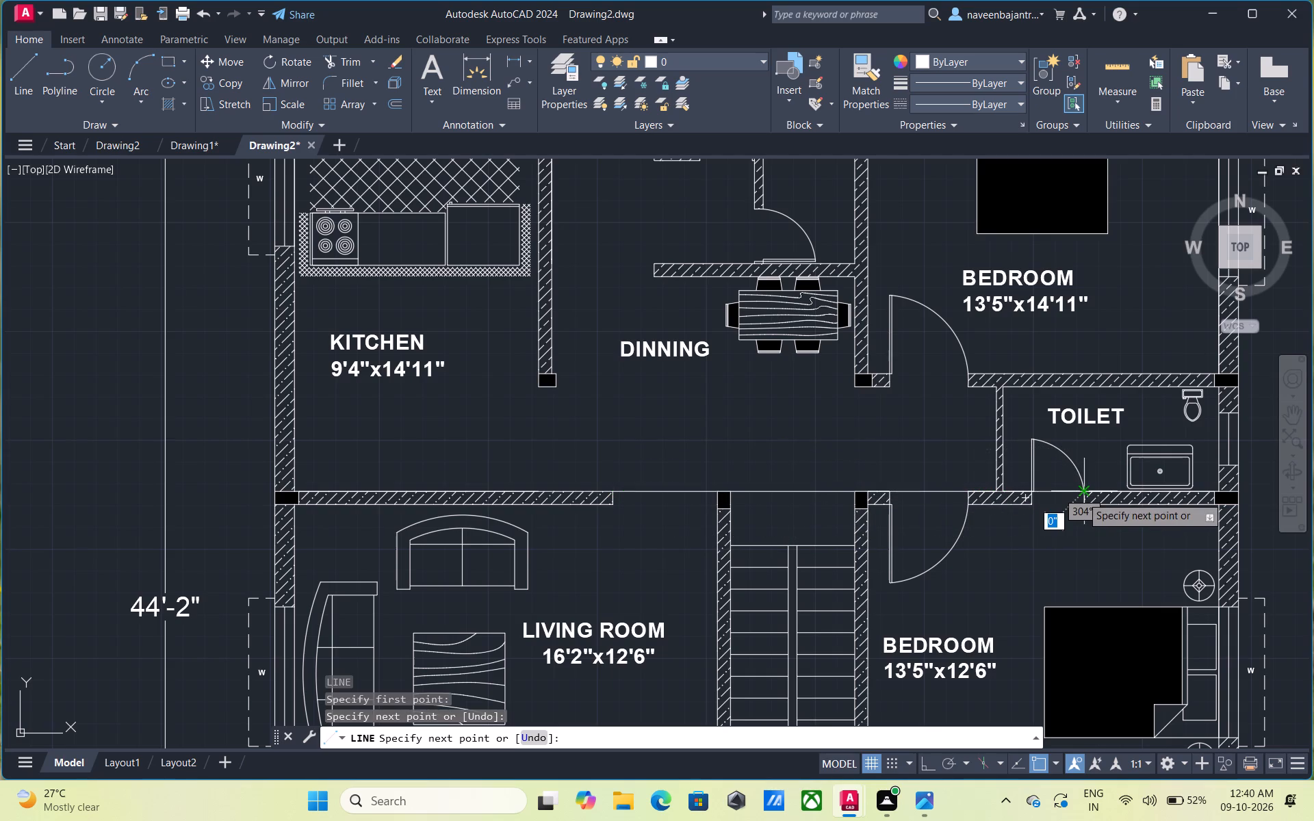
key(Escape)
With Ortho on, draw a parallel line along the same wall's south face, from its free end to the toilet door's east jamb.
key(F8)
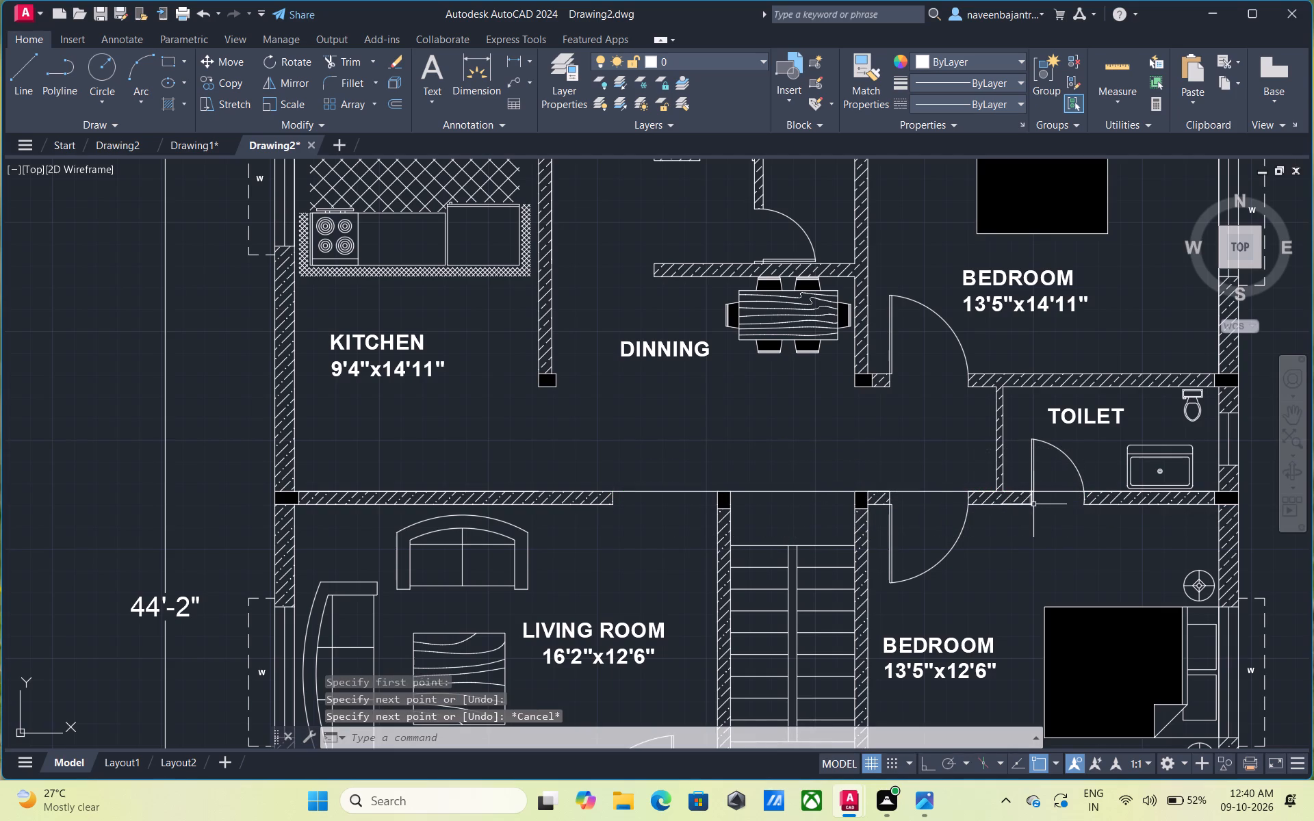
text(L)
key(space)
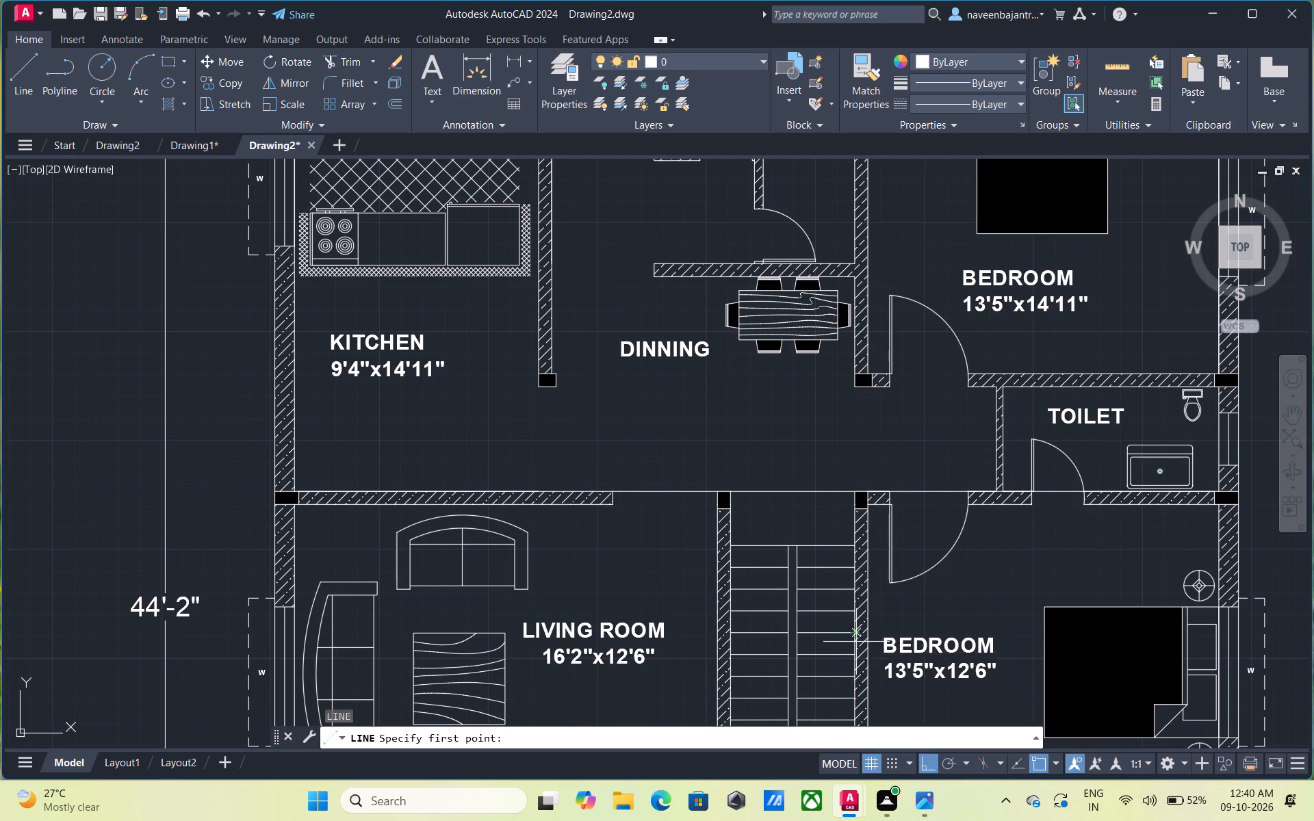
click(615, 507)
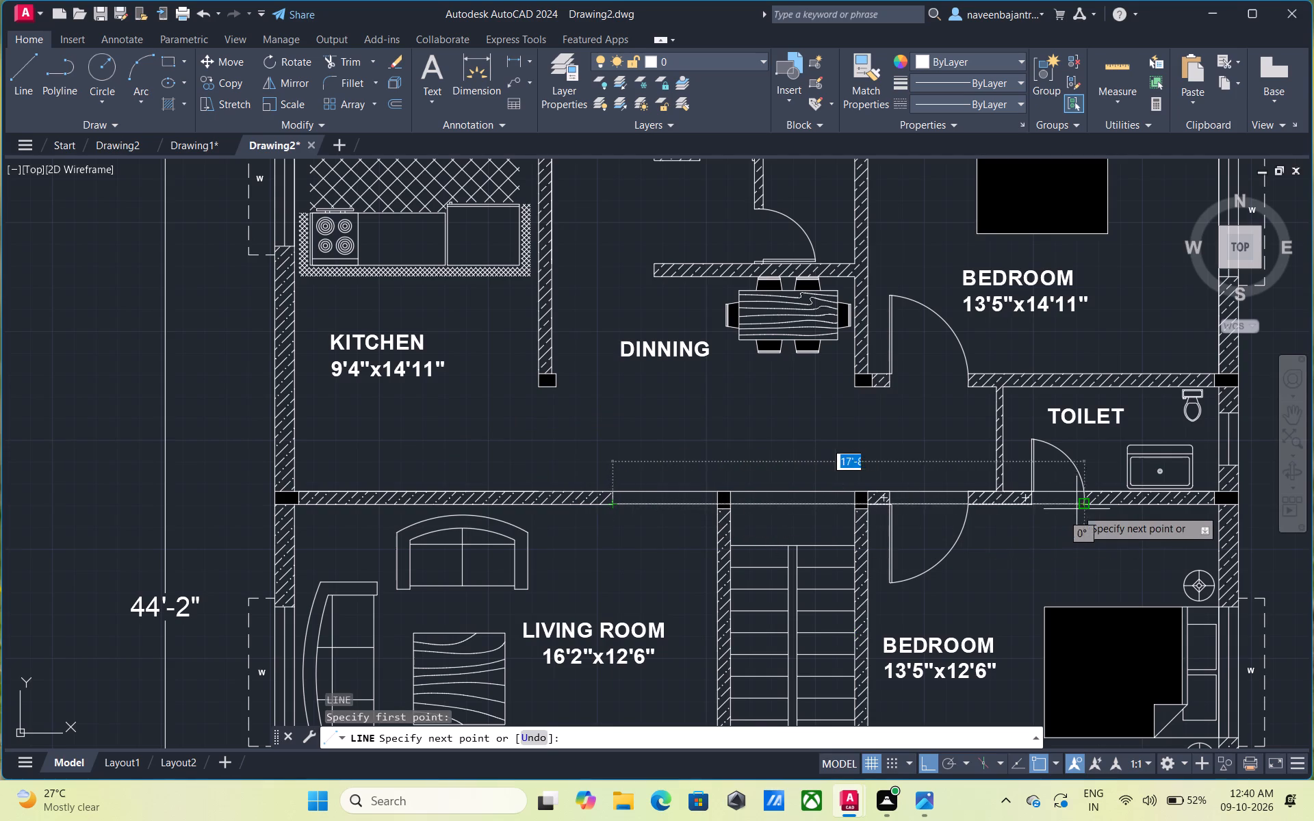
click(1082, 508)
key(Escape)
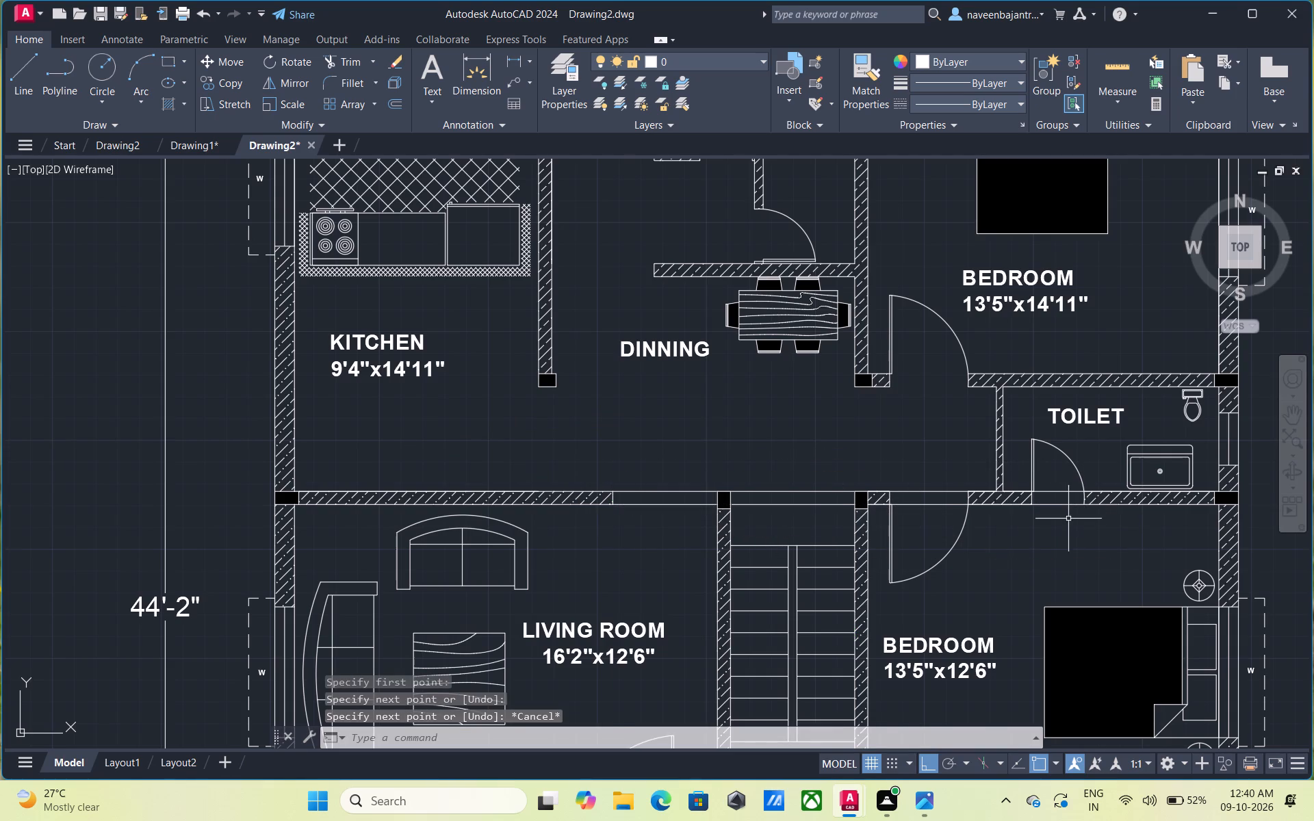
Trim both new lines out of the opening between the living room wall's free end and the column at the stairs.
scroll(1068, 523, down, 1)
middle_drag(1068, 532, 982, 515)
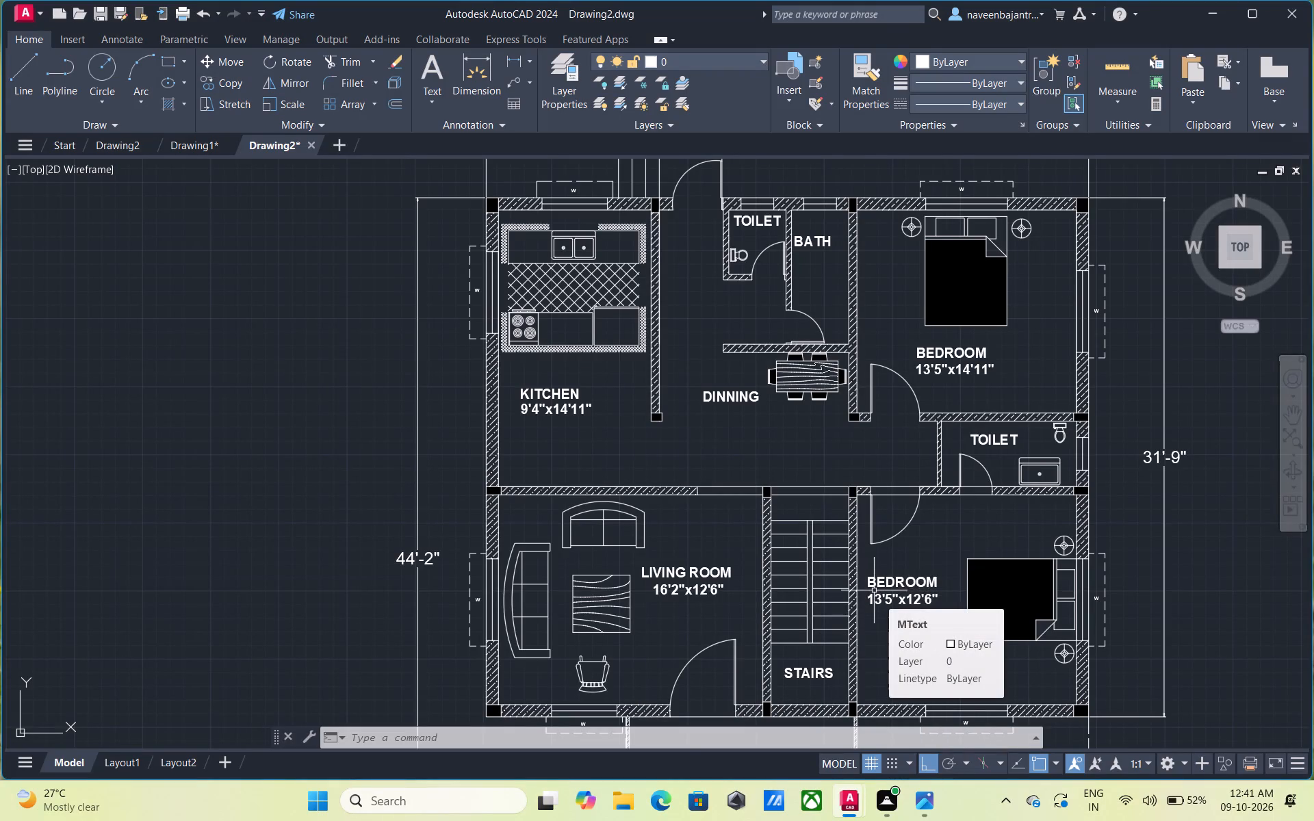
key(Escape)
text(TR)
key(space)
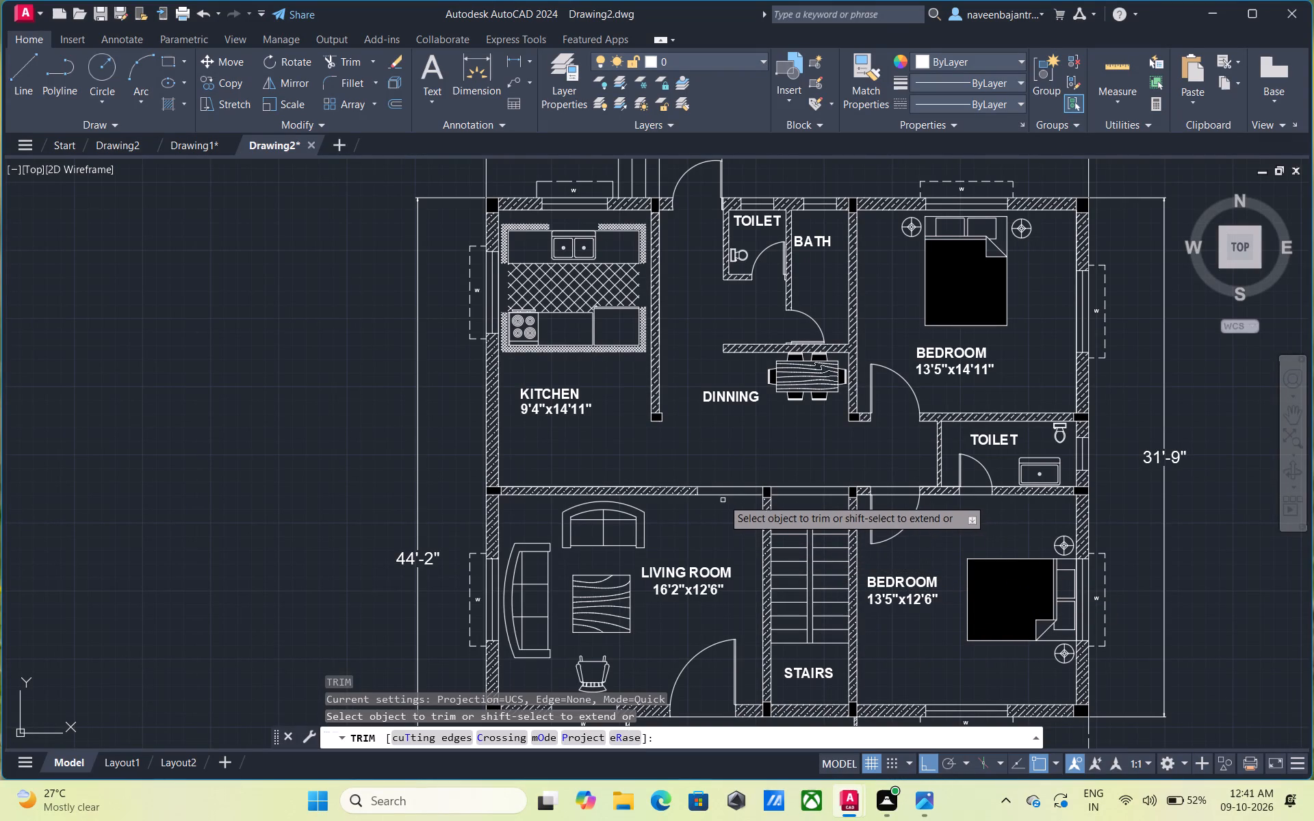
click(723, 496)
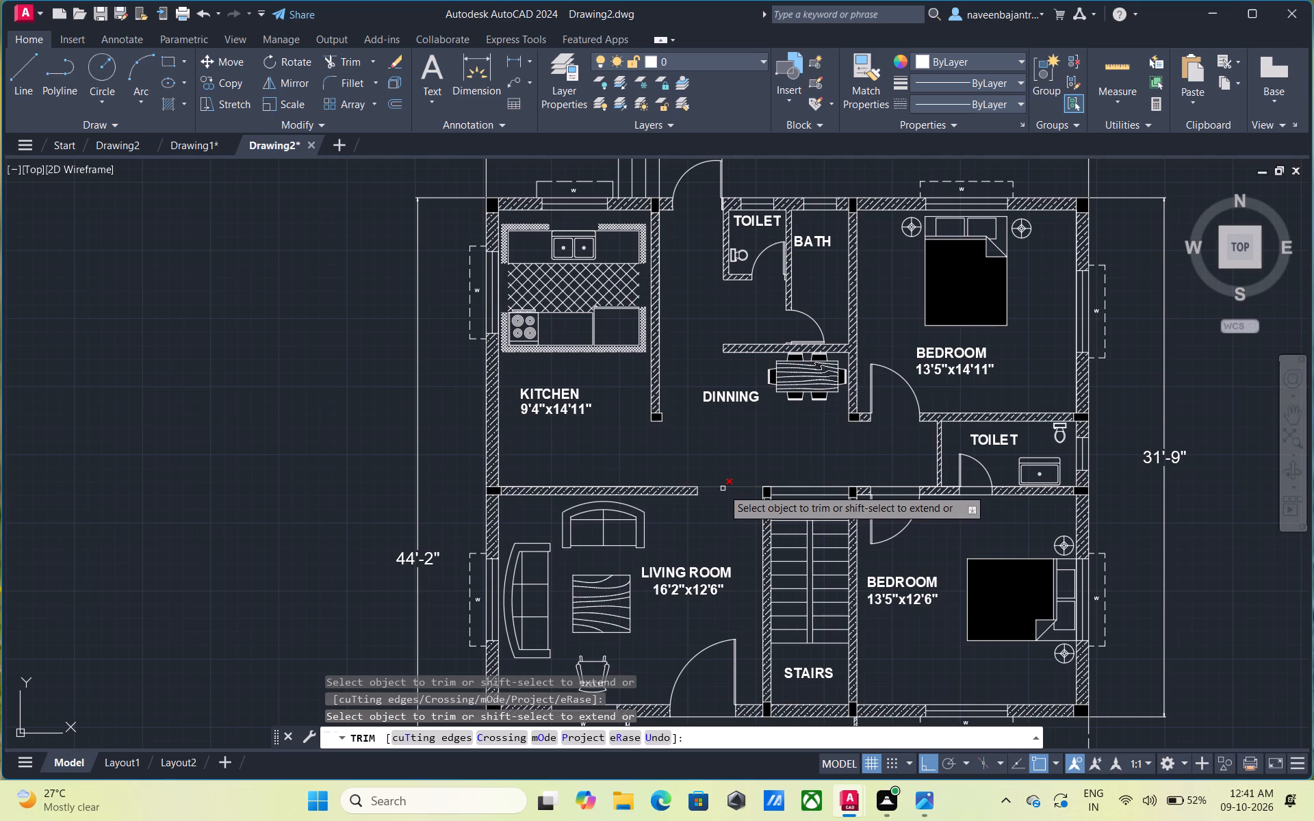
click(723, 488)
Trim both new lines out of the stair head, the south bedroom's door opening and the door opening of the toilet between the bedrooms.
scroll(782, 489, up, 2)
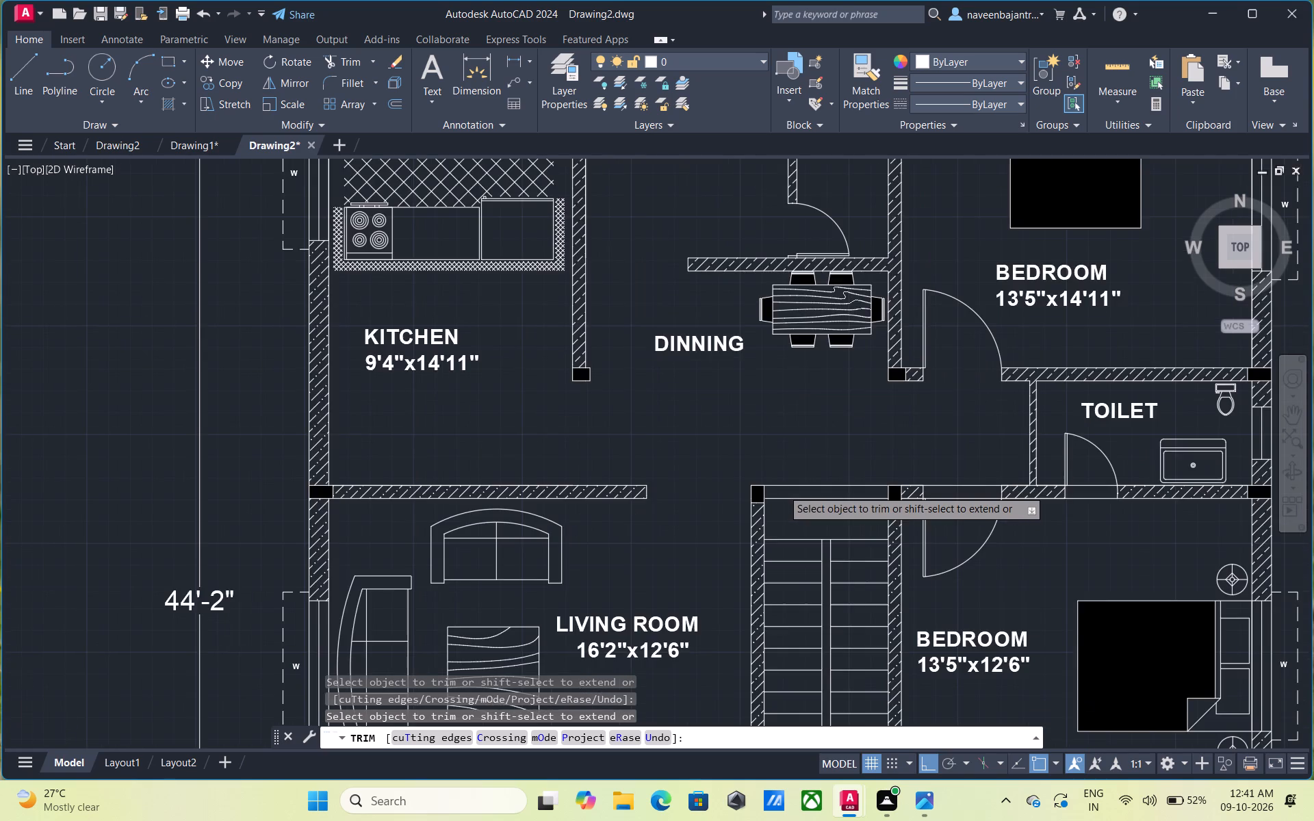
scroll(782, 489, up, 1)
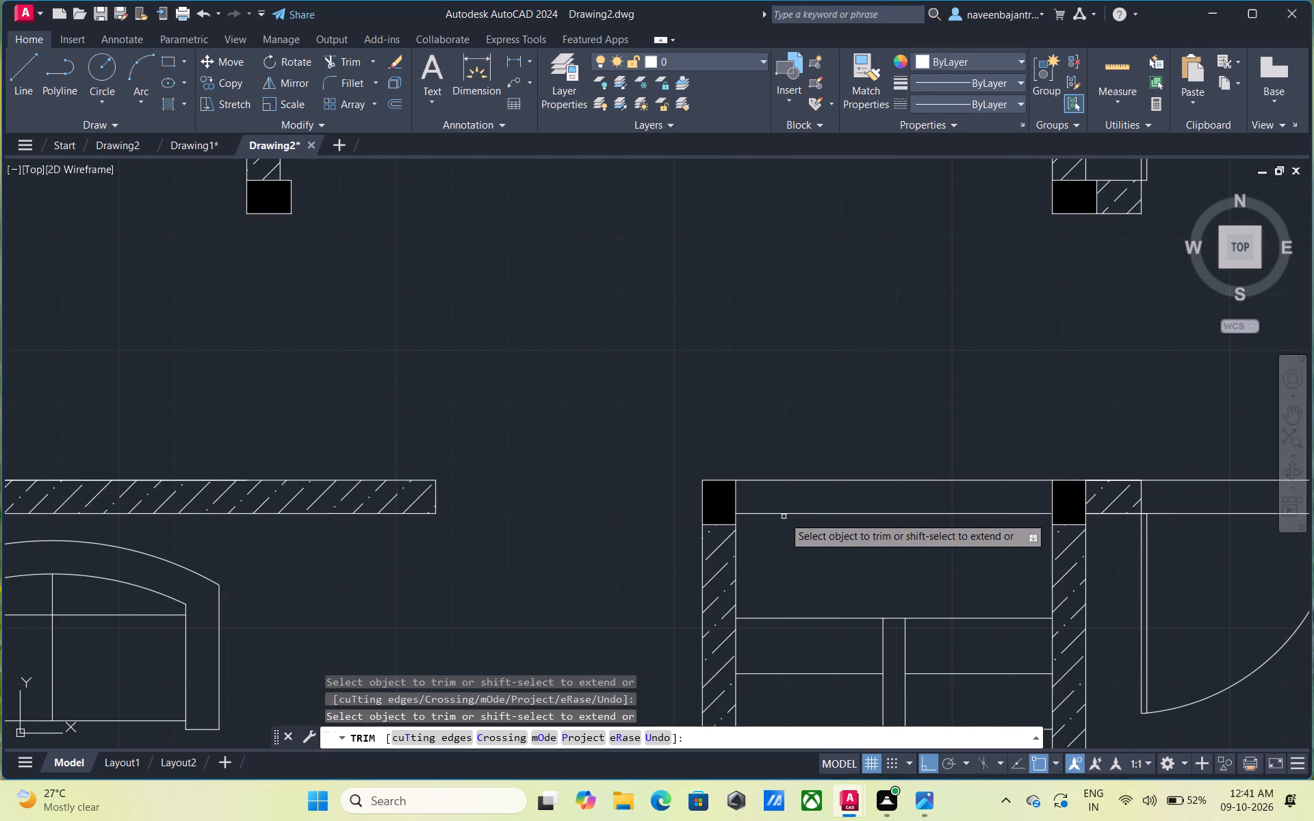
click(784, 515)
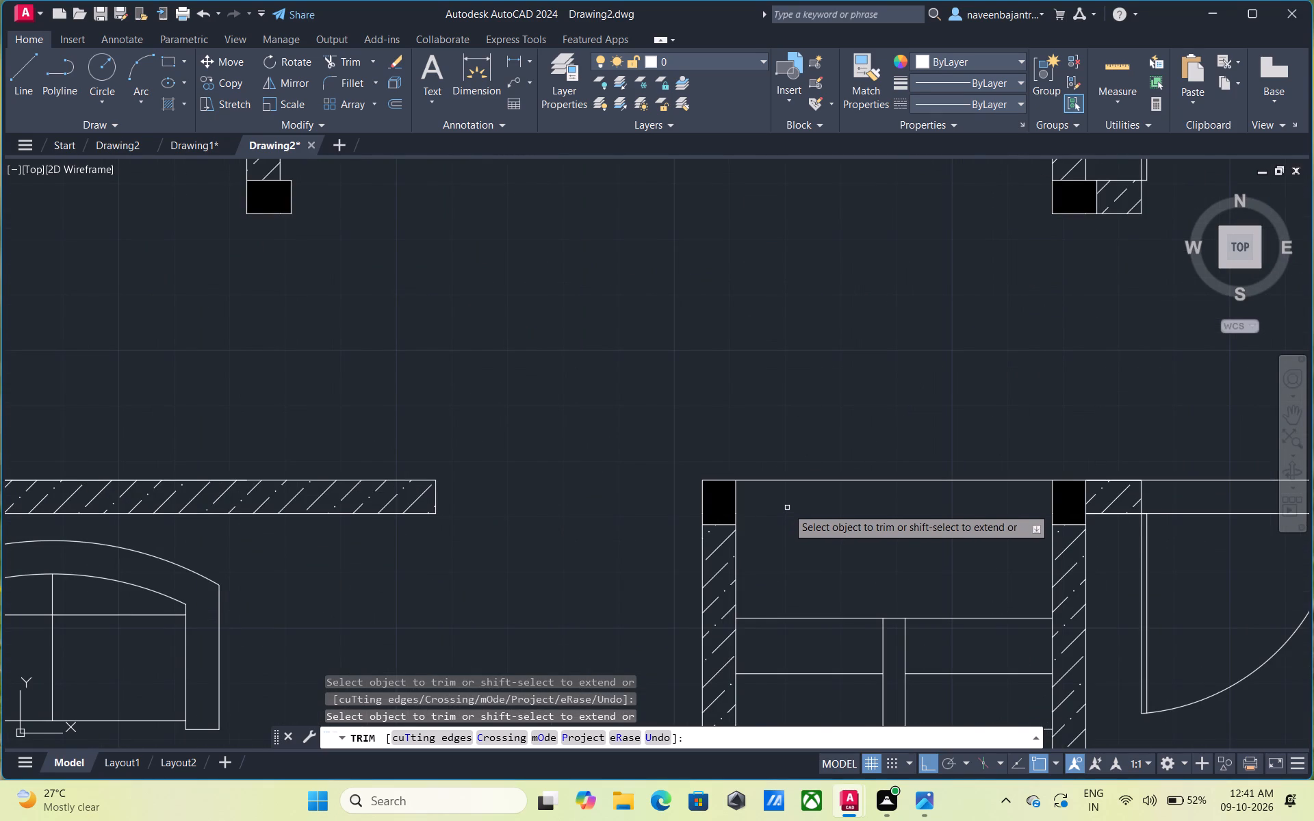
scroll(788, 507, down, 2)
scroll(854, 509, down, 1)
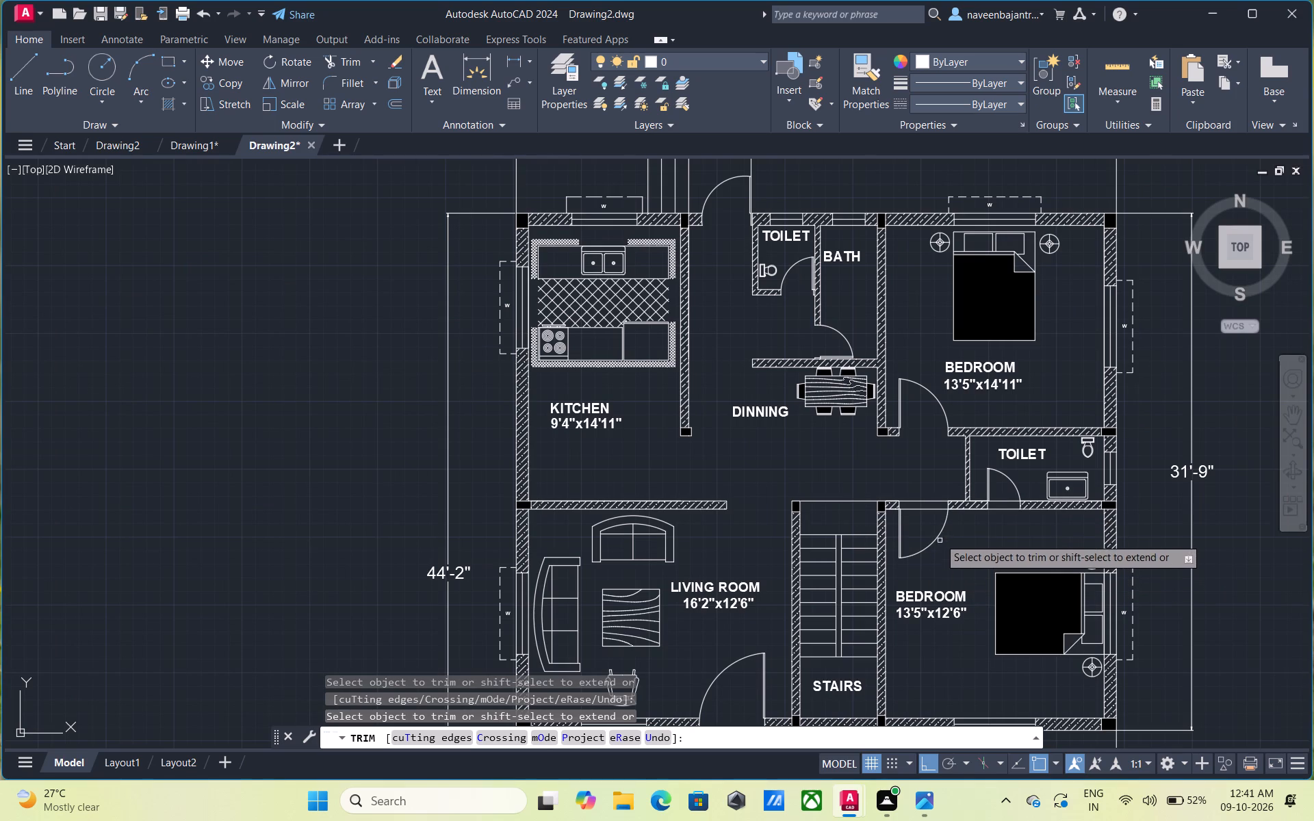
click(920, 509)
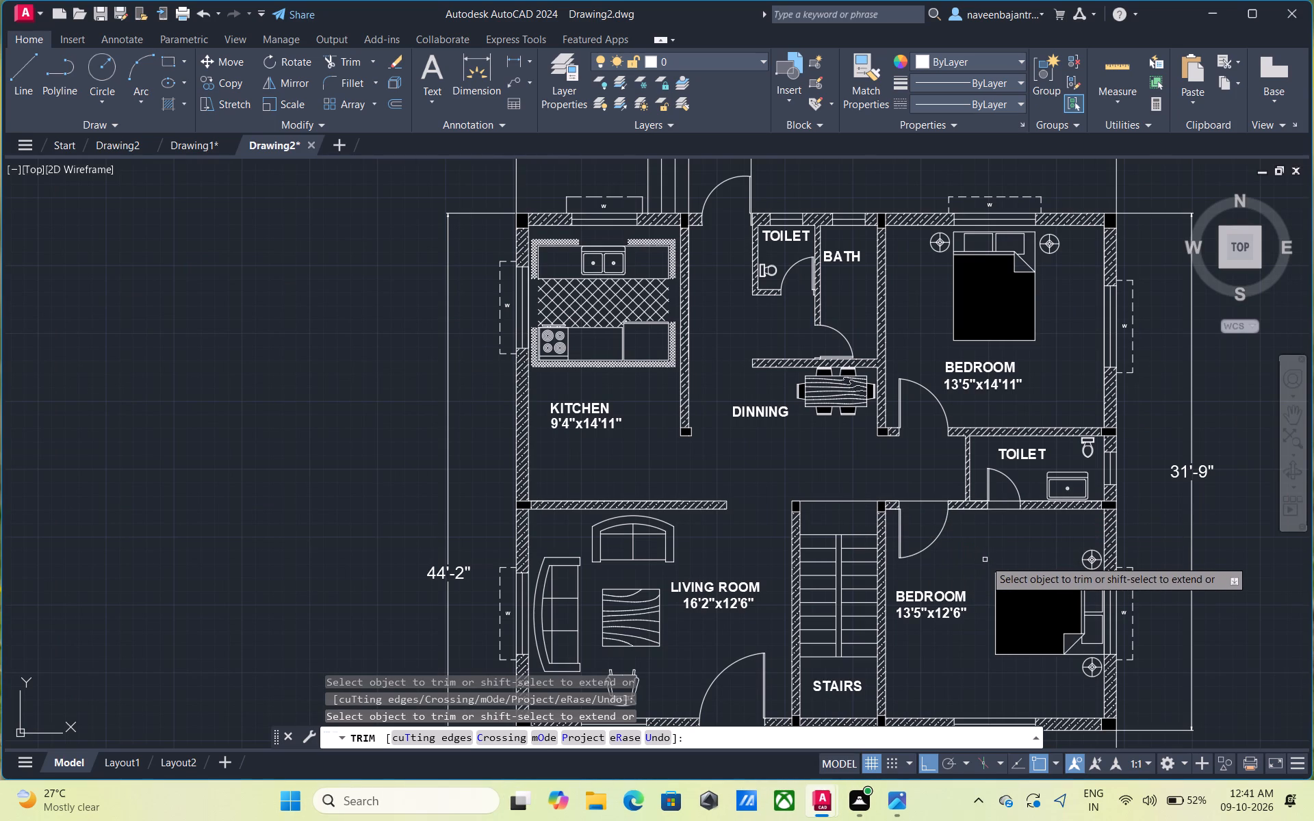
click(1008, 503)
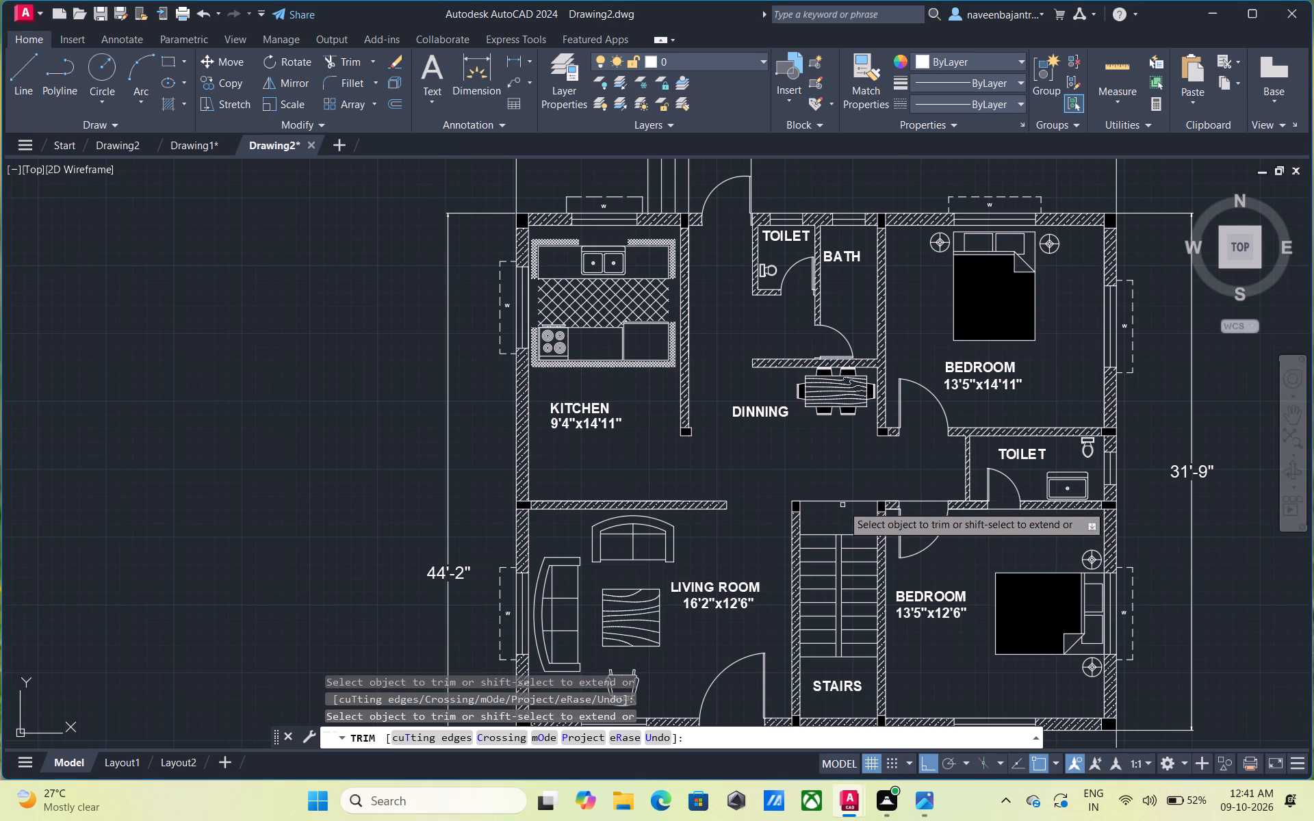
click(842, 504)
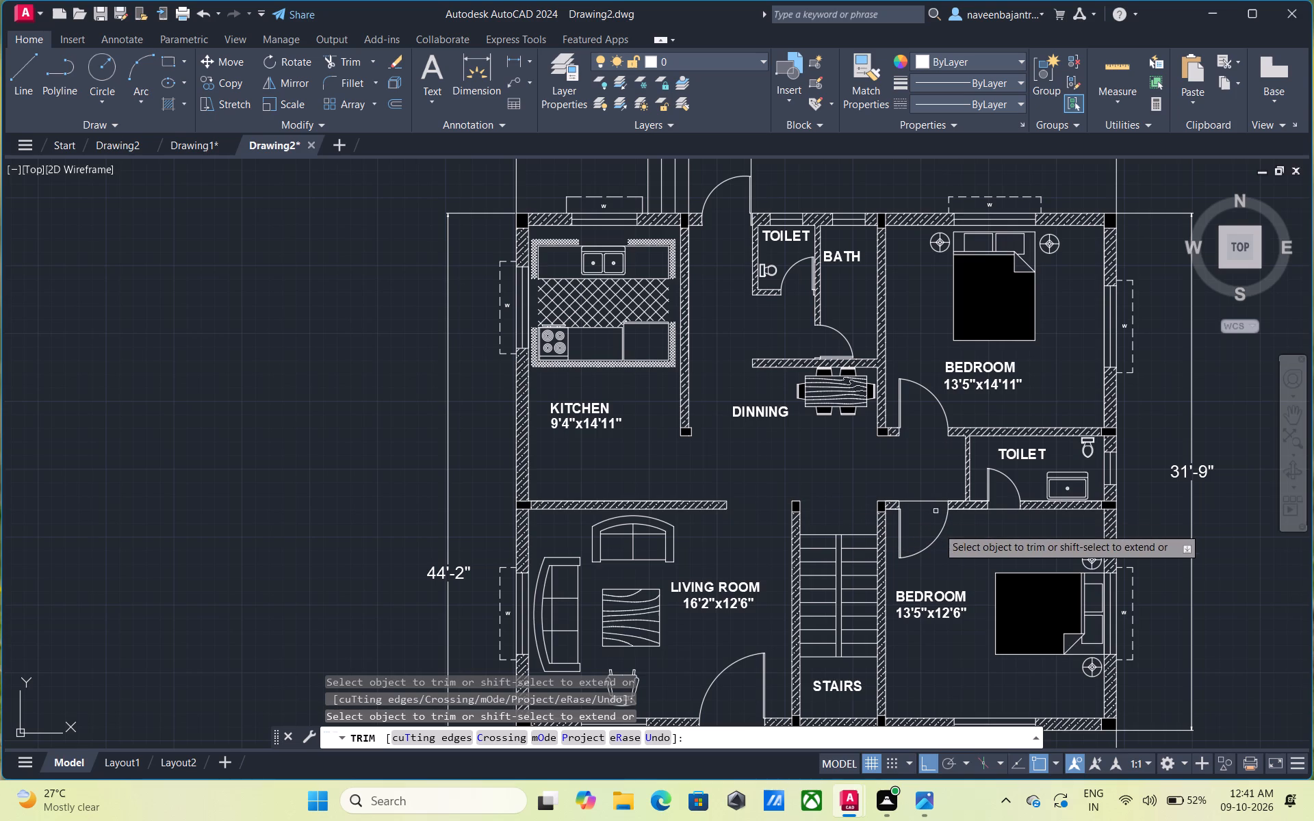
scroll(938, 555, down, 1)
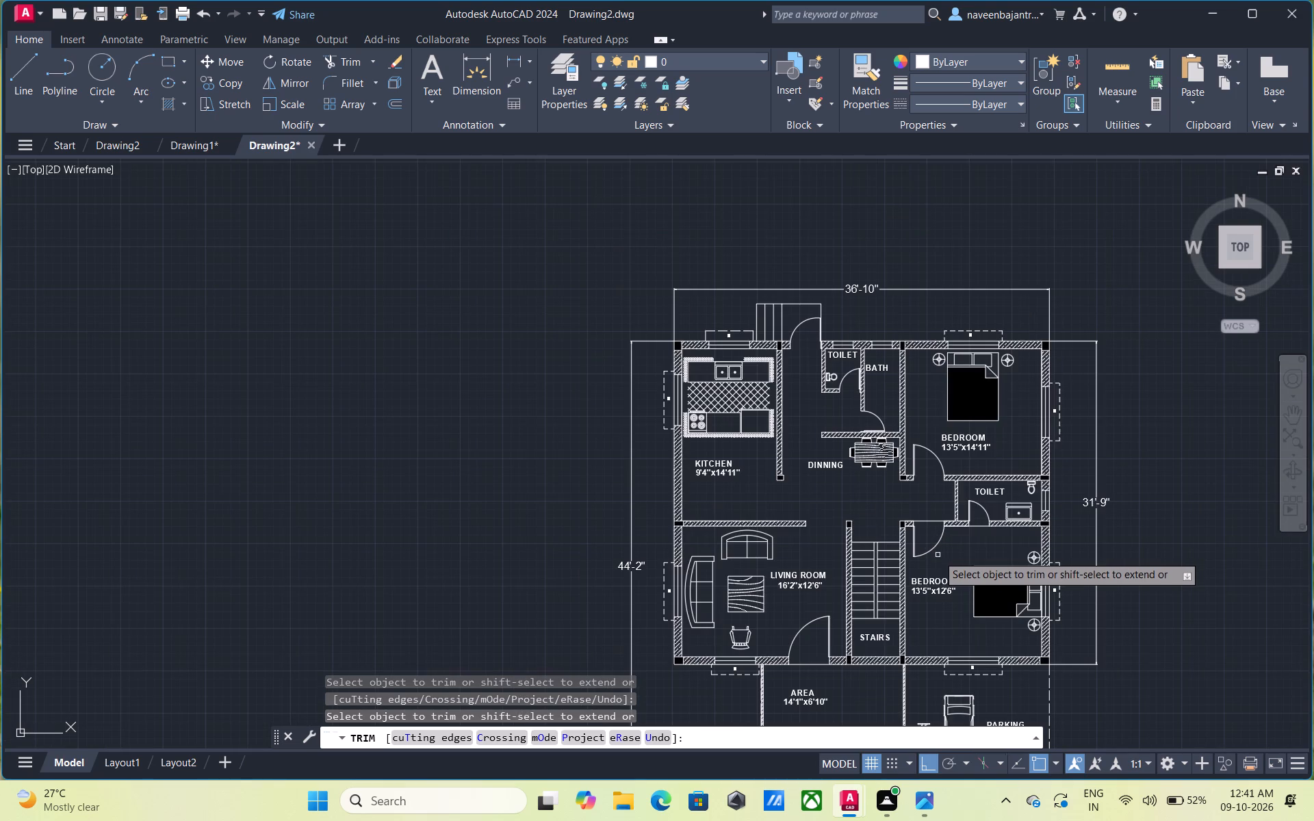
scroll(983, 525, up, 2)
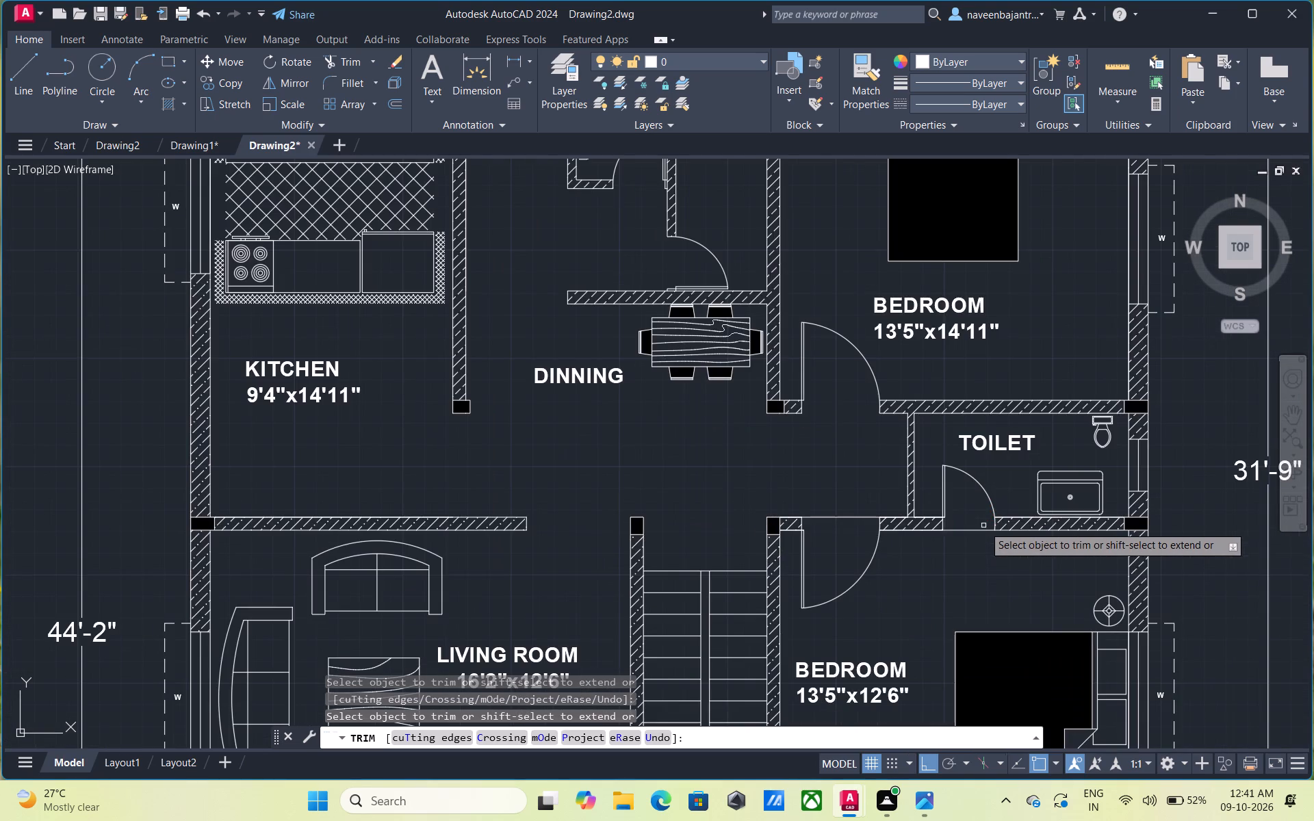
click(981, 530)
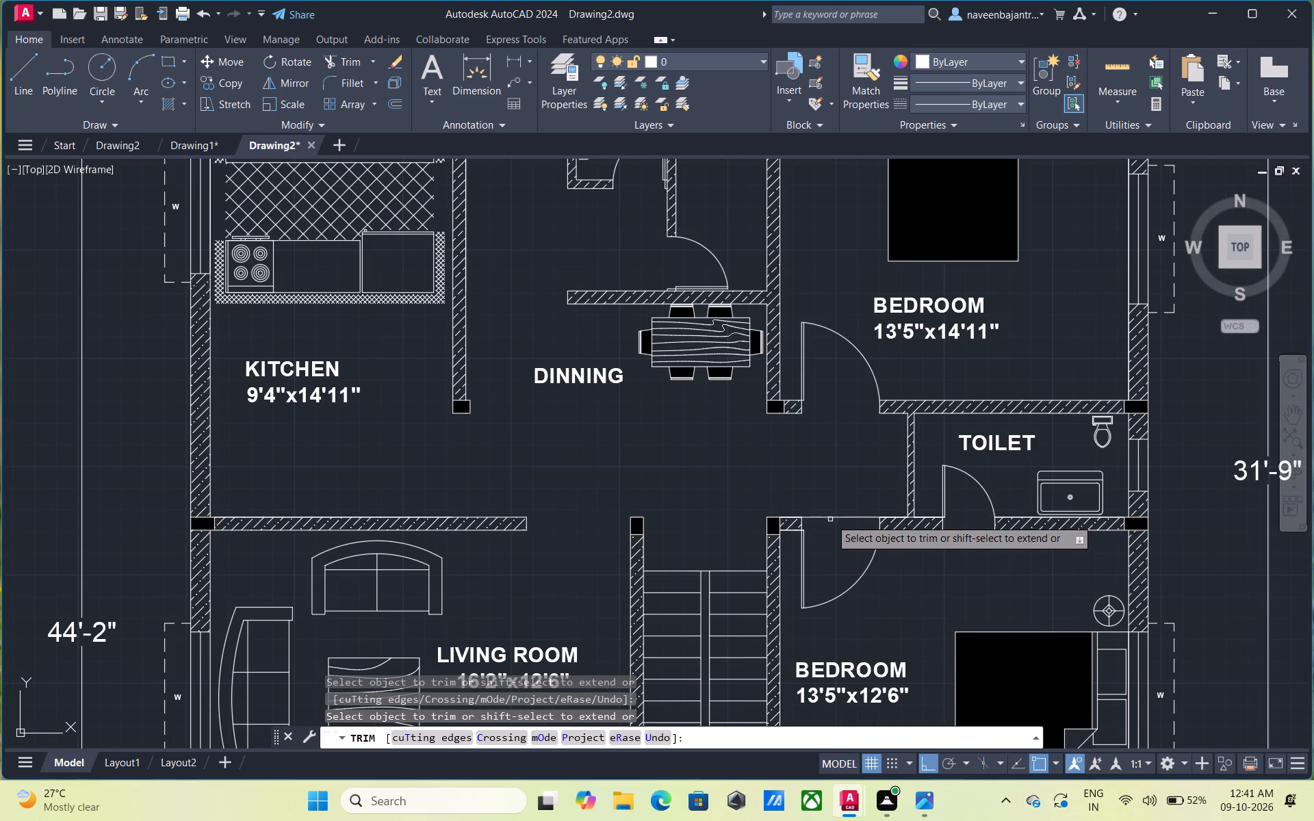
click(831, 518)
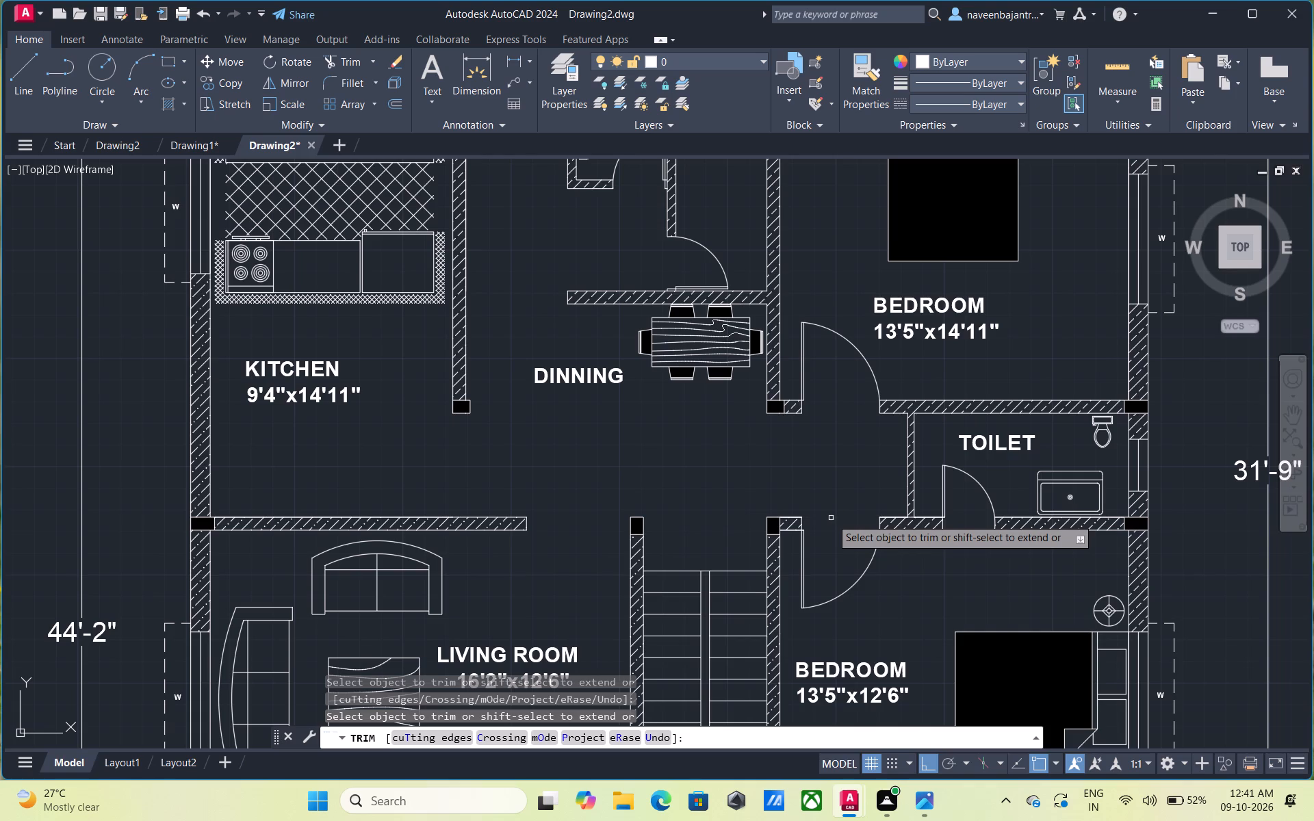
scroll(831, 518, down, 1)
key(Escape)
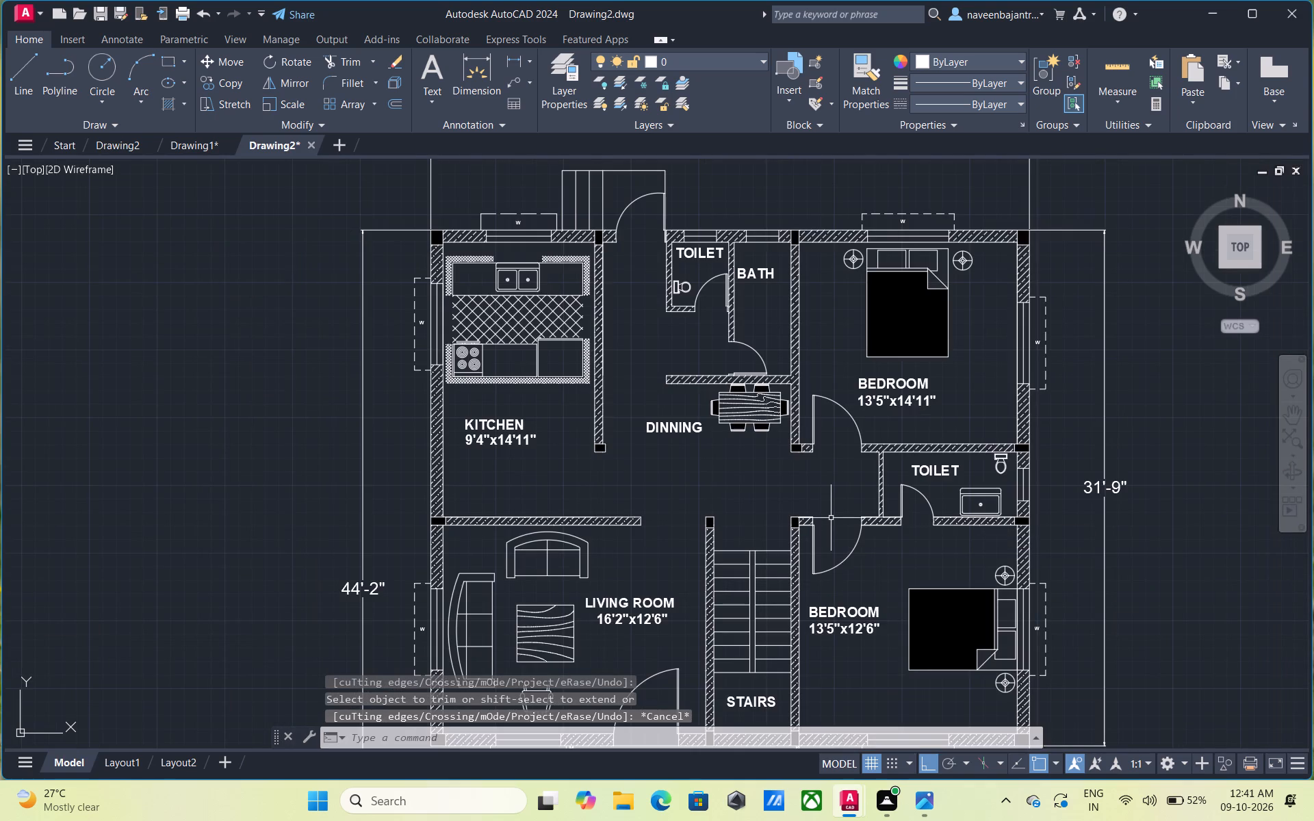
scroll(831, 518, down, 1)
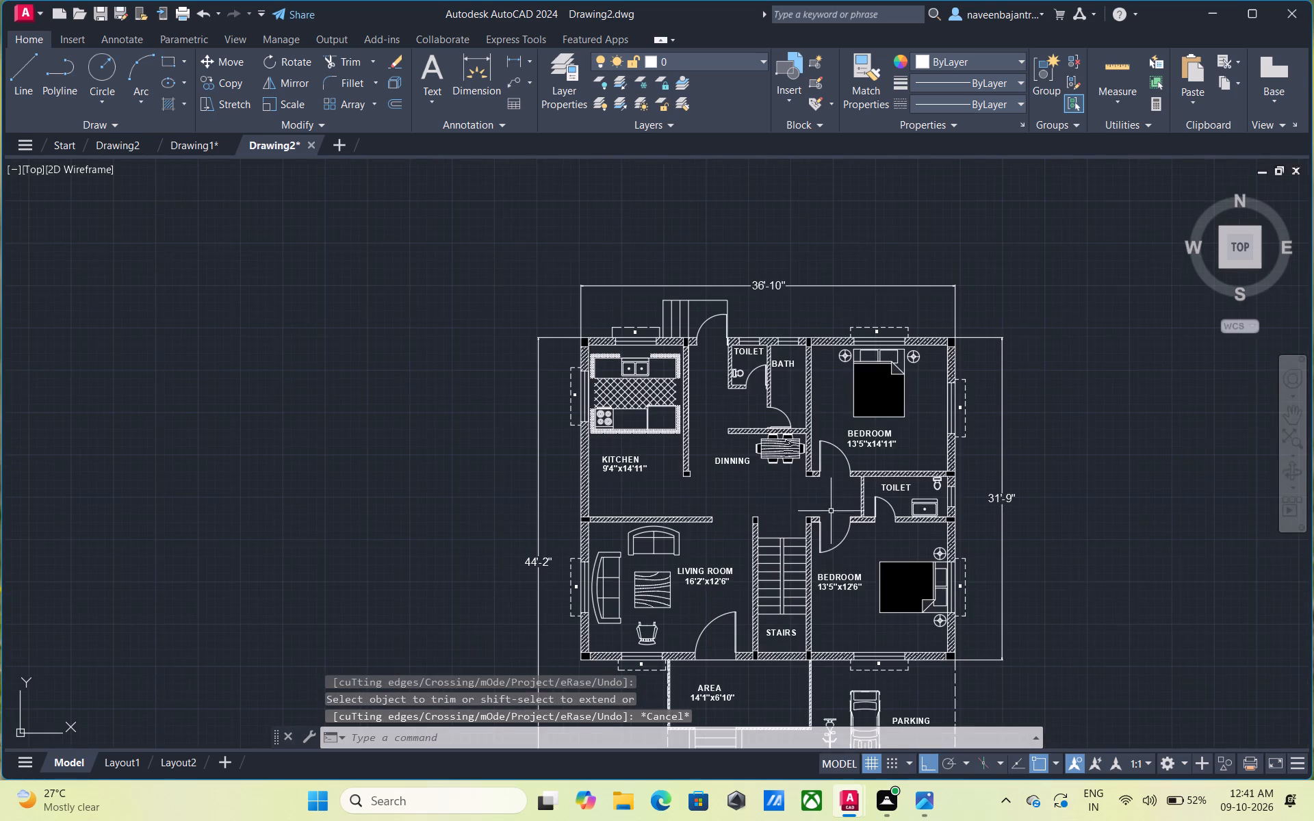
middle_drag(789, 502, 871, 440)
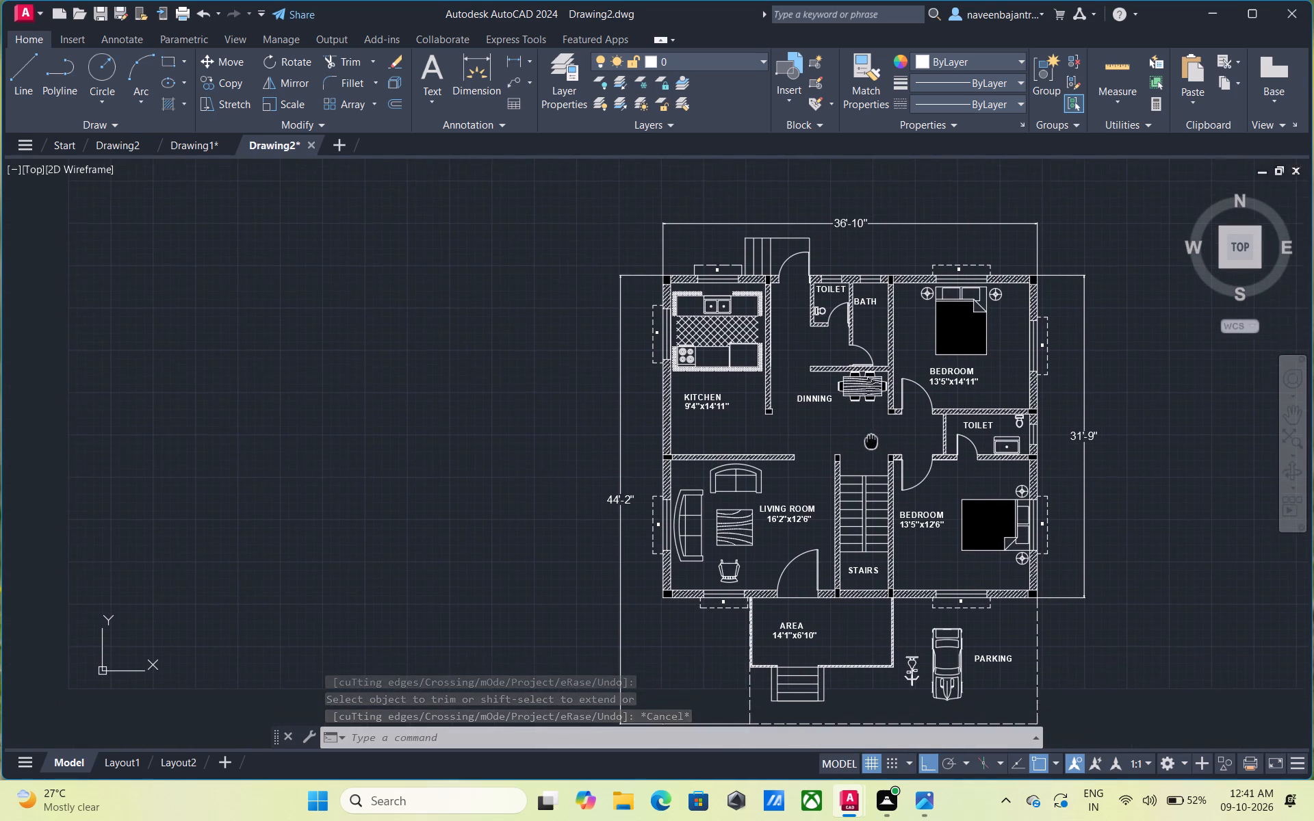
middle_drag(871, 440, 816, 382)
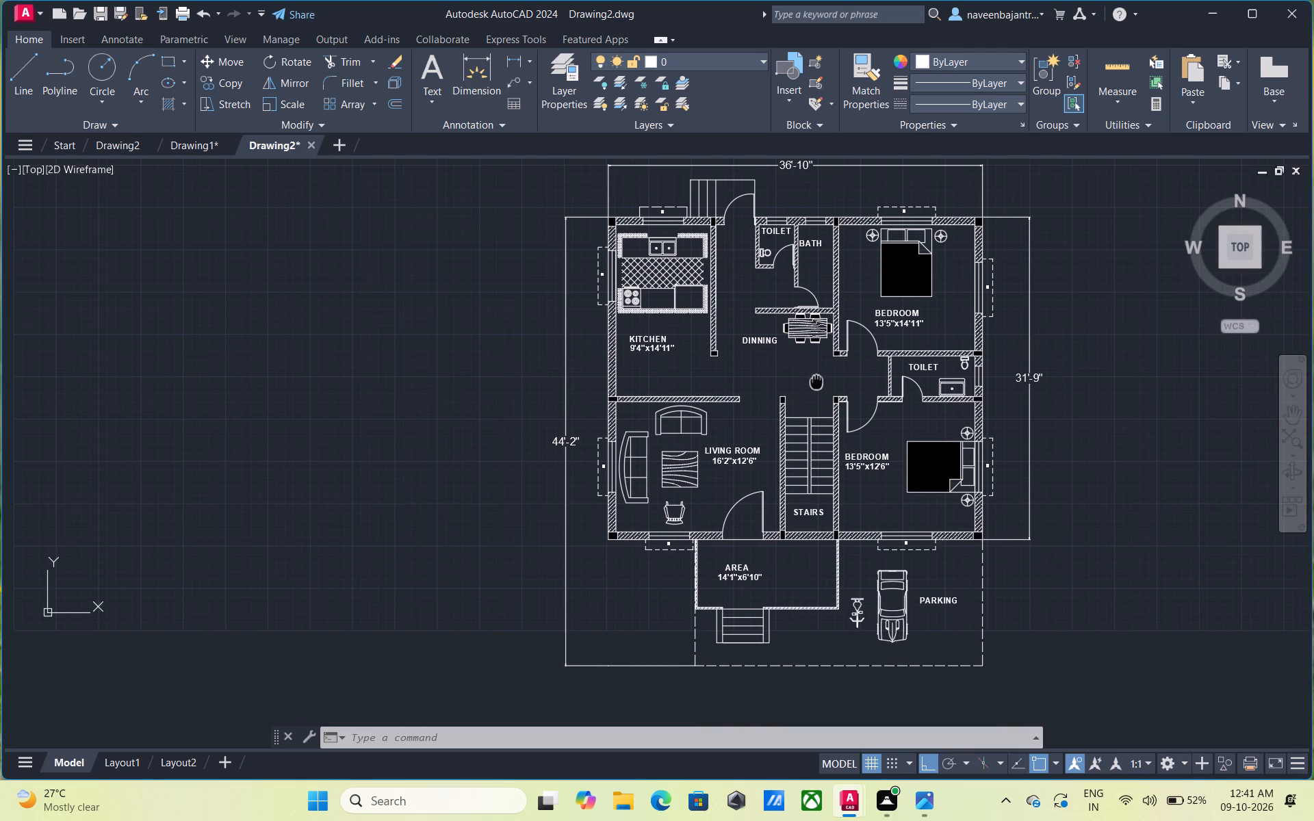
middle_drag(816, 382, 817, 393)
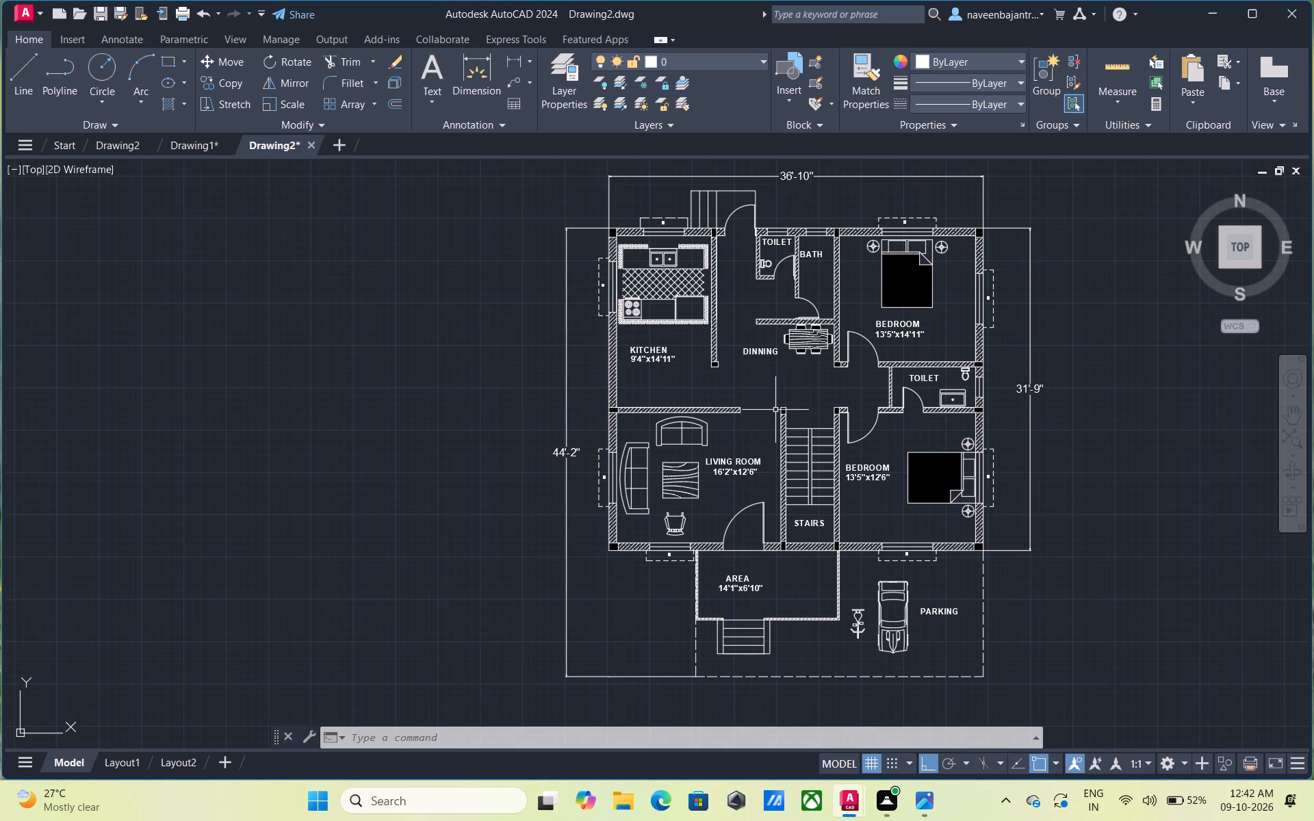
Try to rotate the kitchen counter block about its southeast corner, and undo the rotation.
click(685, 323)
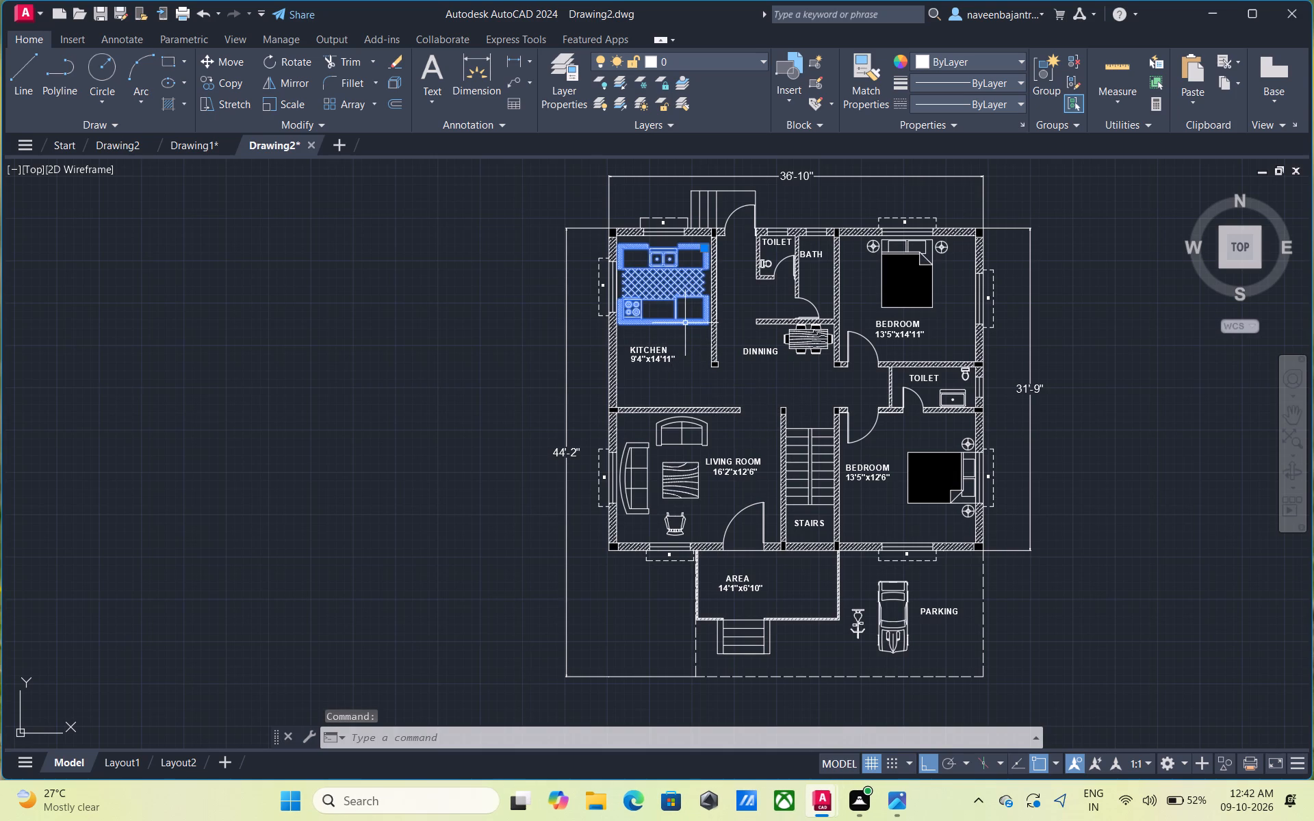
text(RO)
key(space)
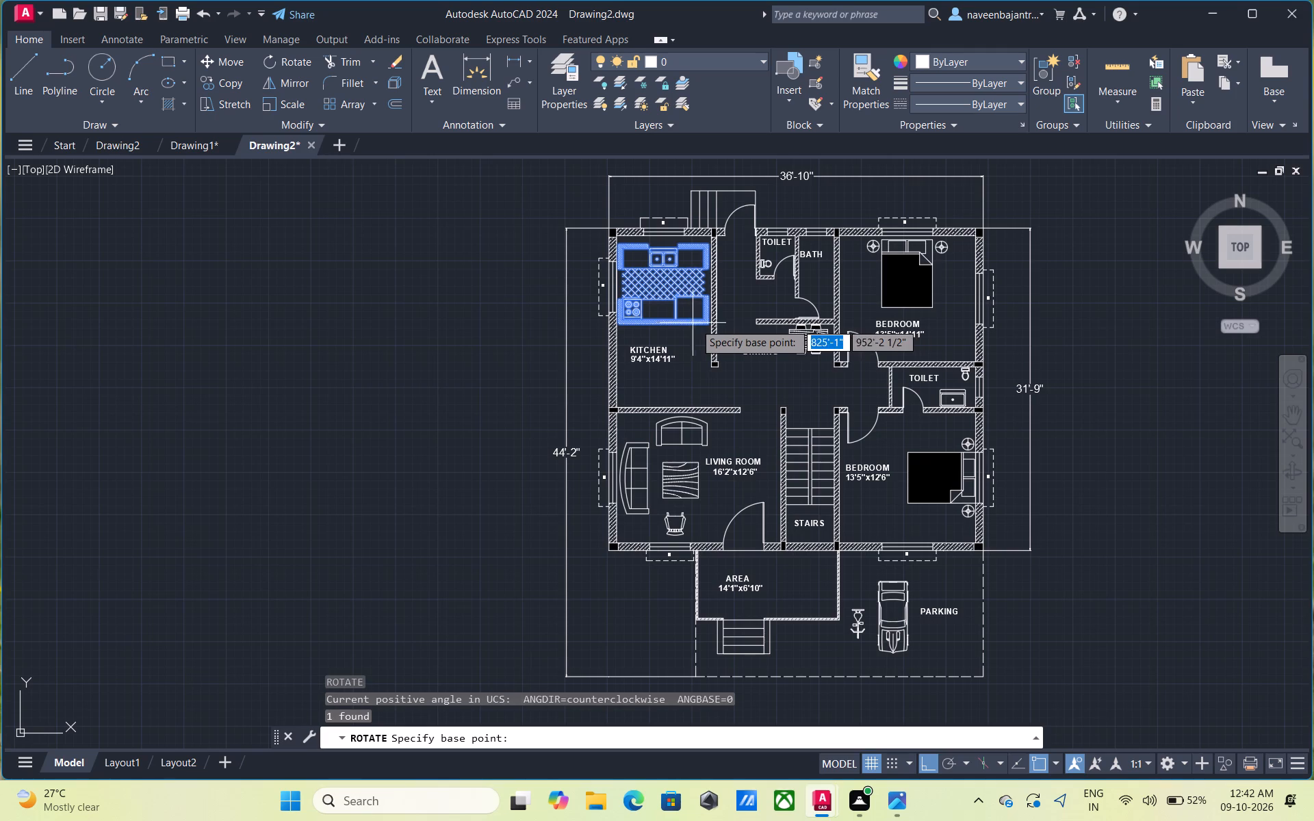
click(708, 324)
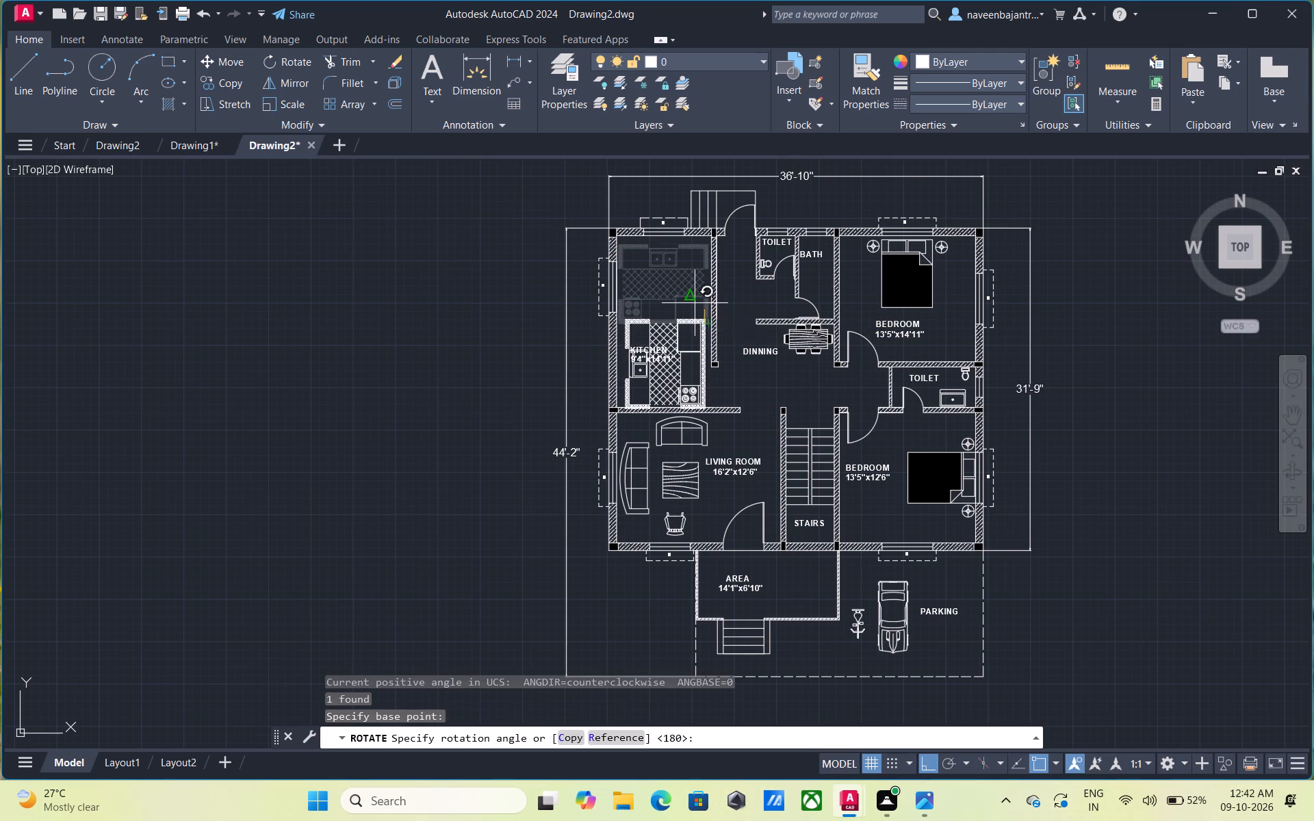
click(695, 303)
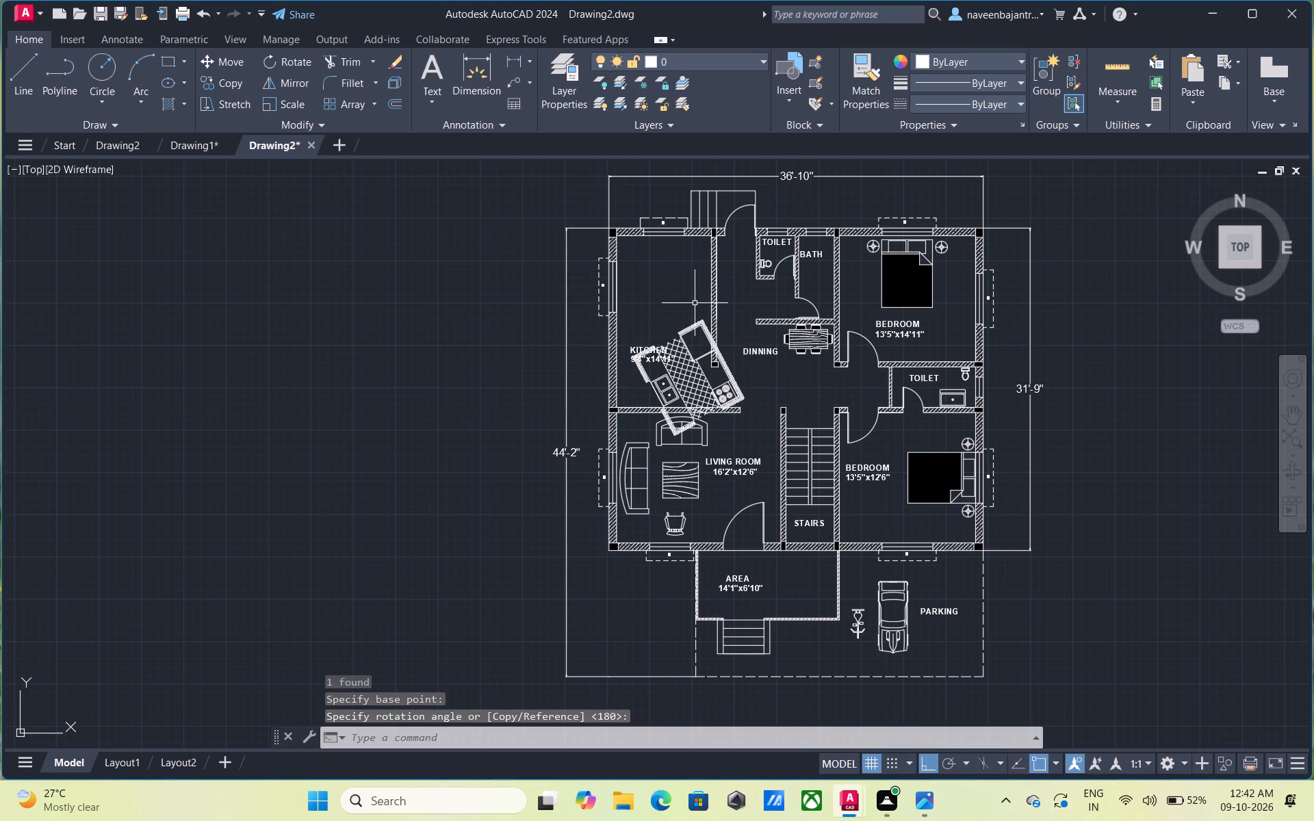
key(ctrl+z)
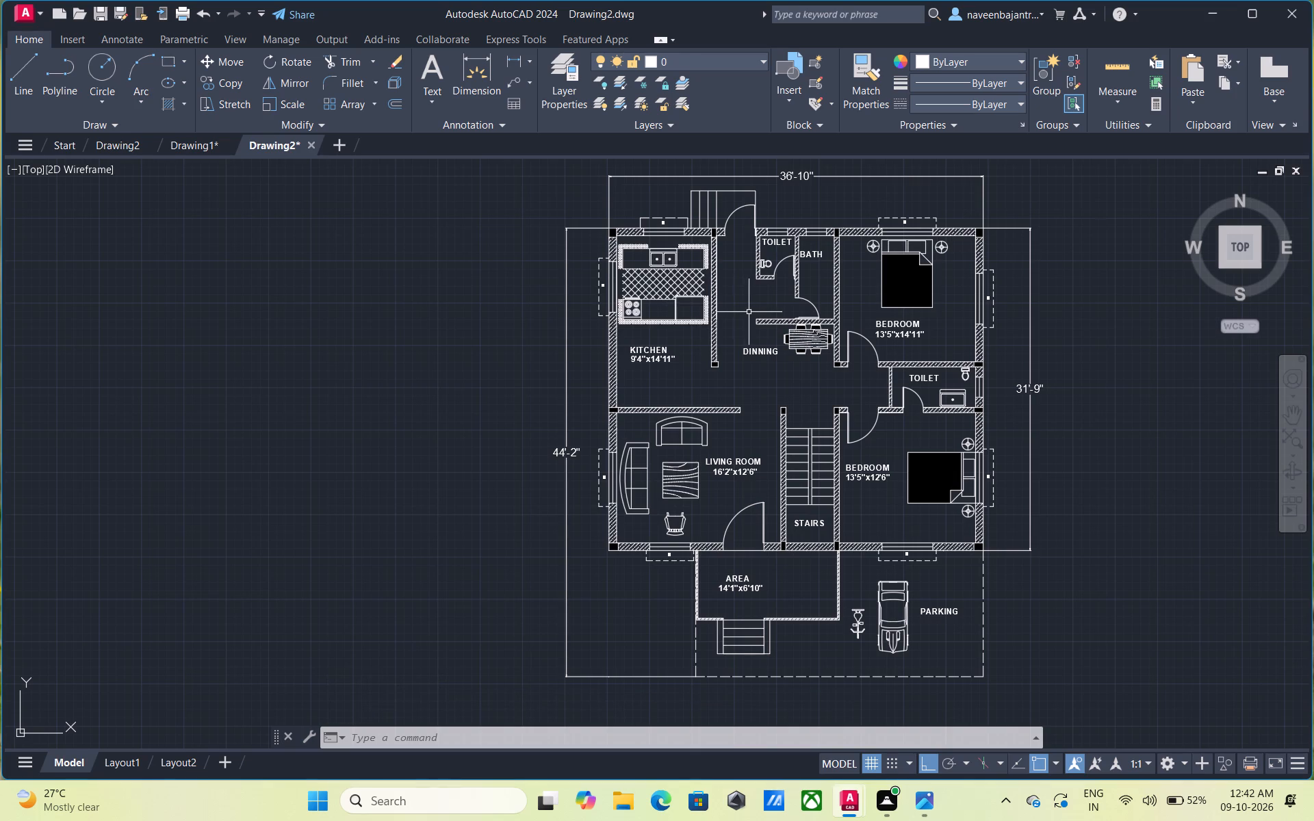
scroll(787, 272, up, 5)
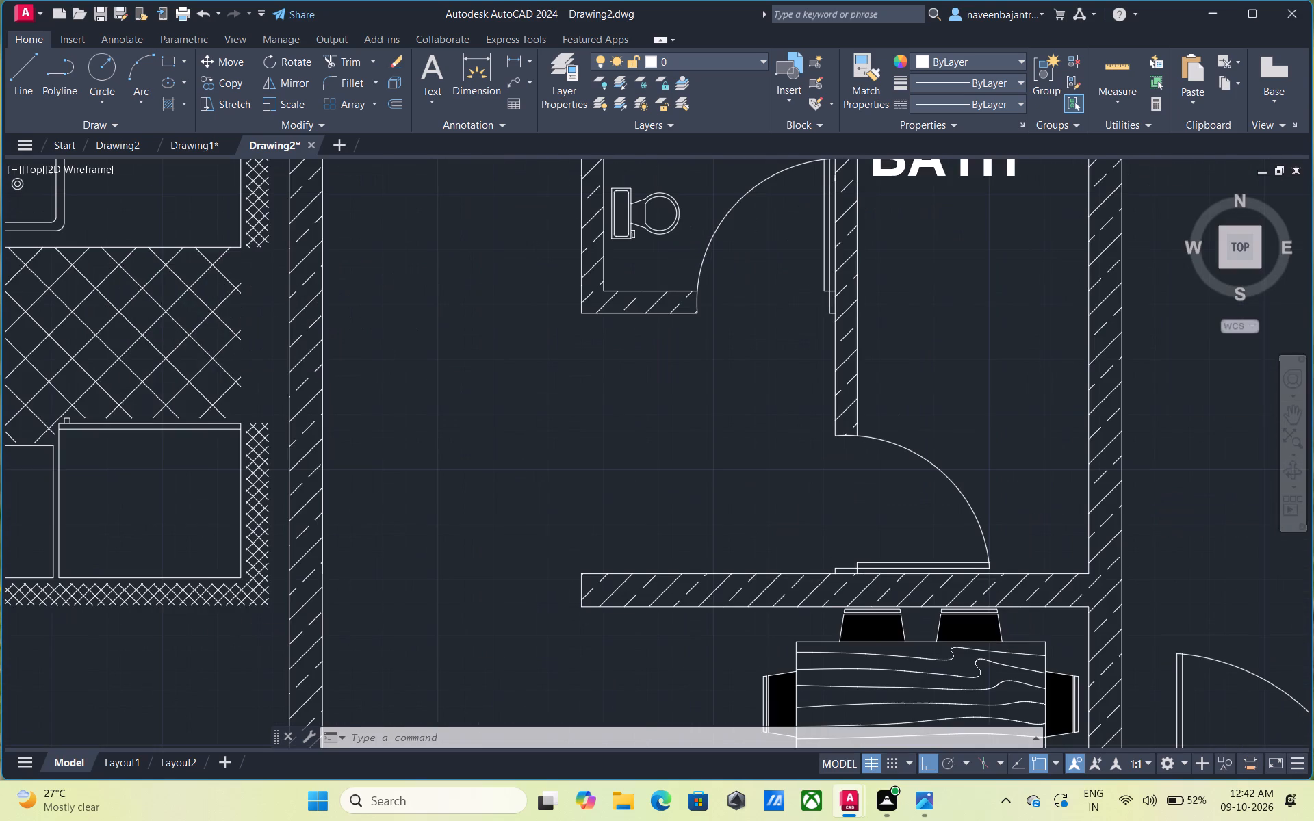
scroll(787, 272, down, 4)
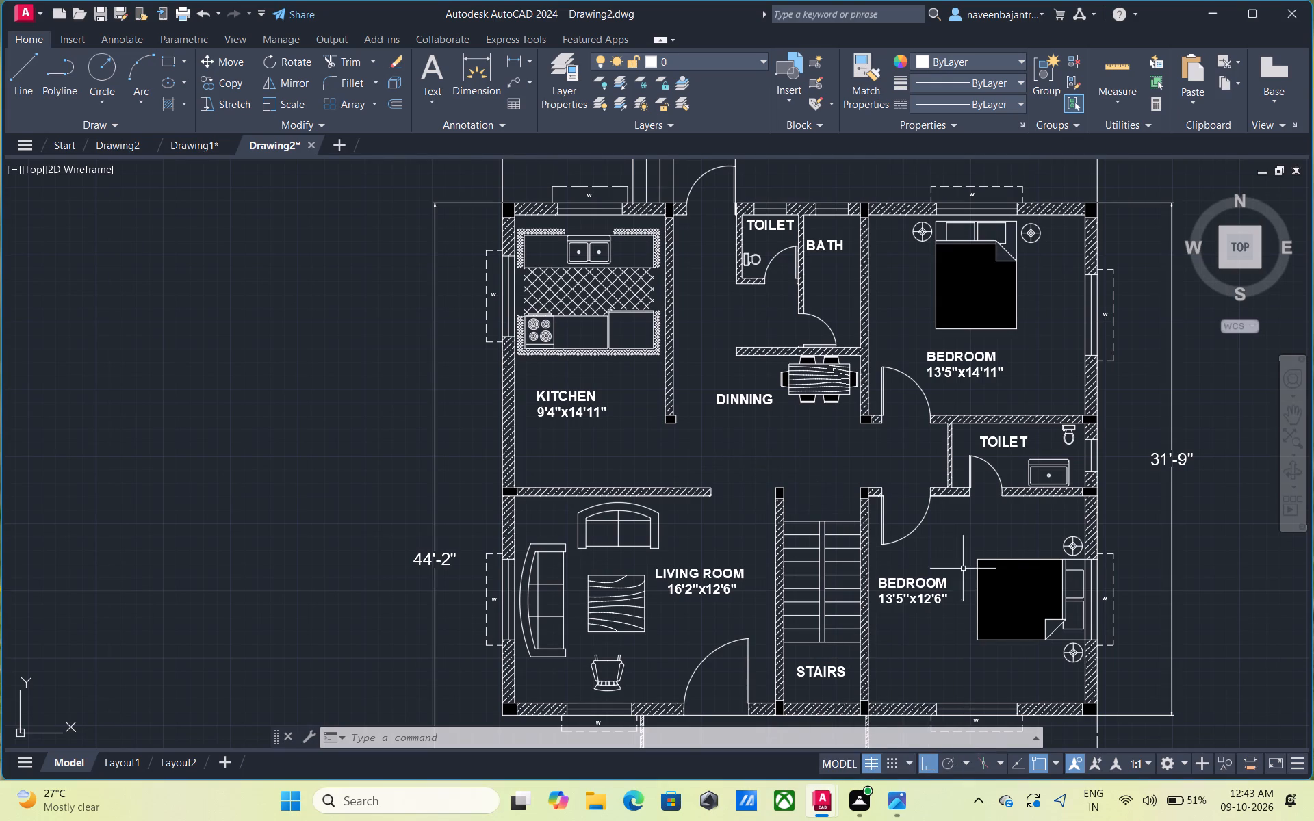
With Ortho off, copy the entire floor plan and its dimensions about 65' east, using its southeast corner as base point.
scroll(661, 631, down, 1)
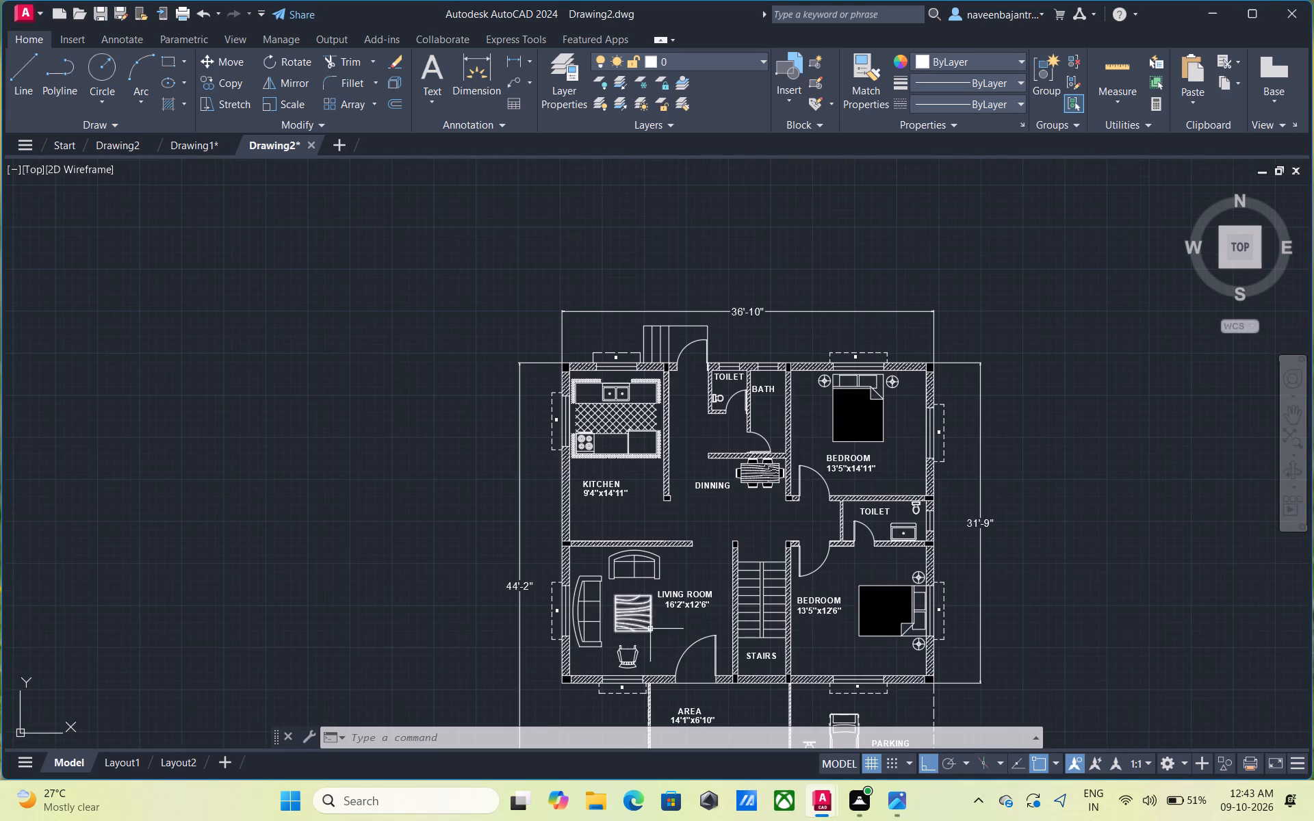
middle_drag(704, 540, 615, 434)
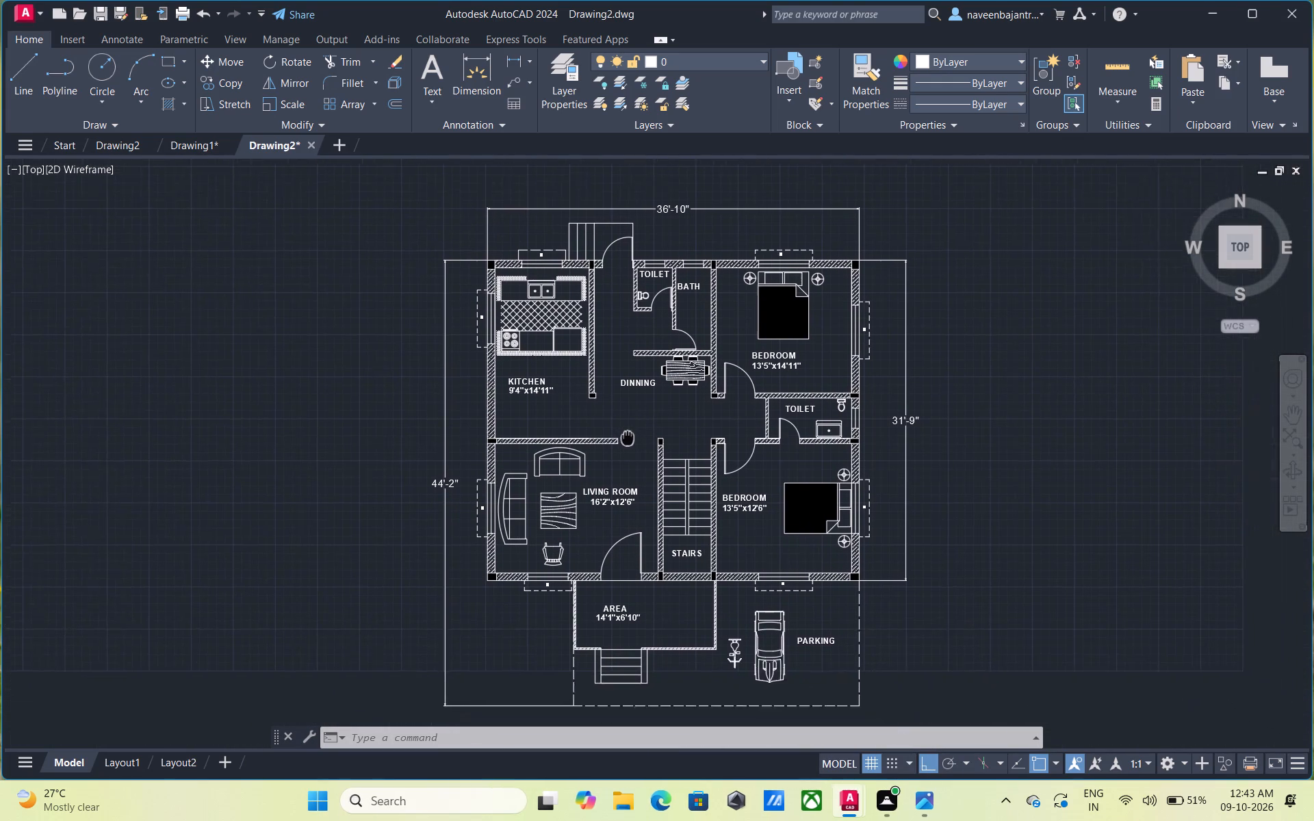
middle_drag(615, 434, 563, 422)
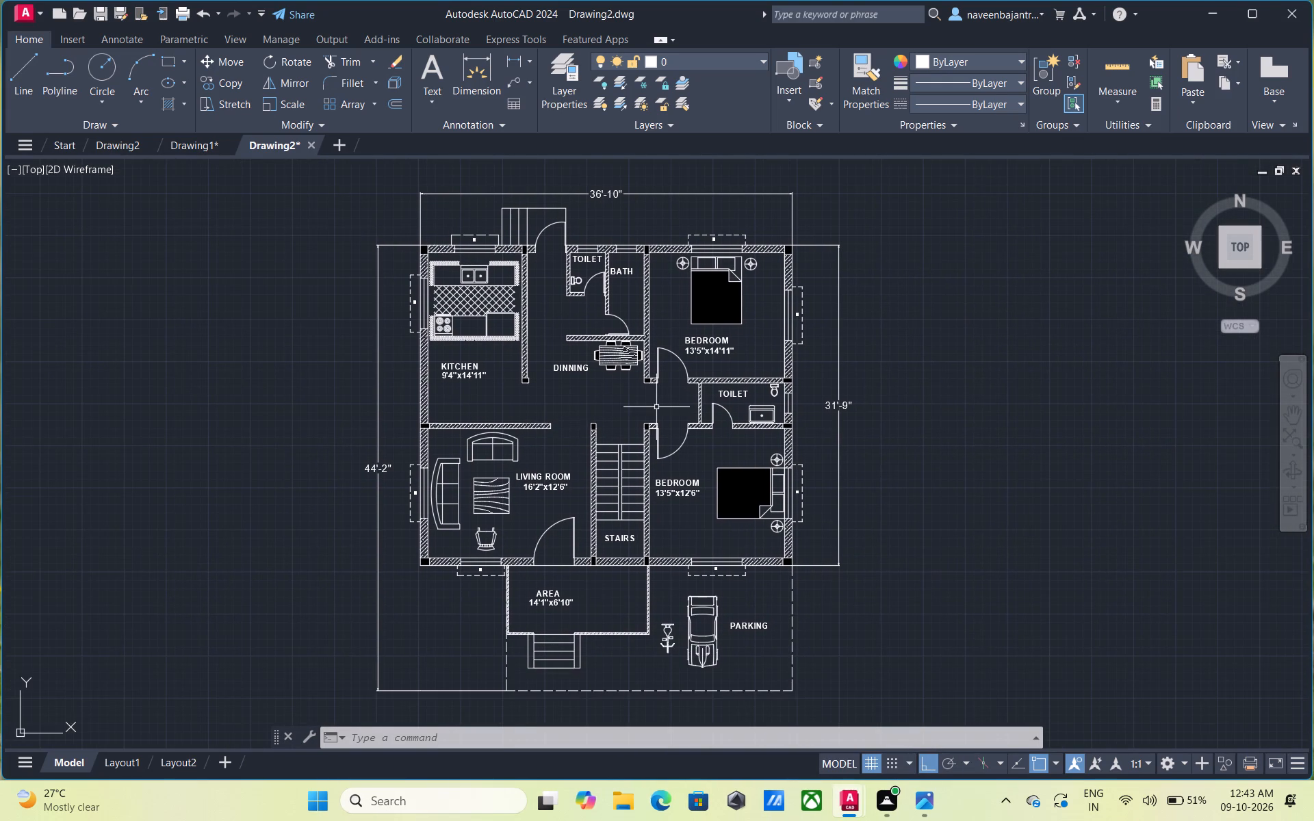
scroll(623, 398, down, 1)
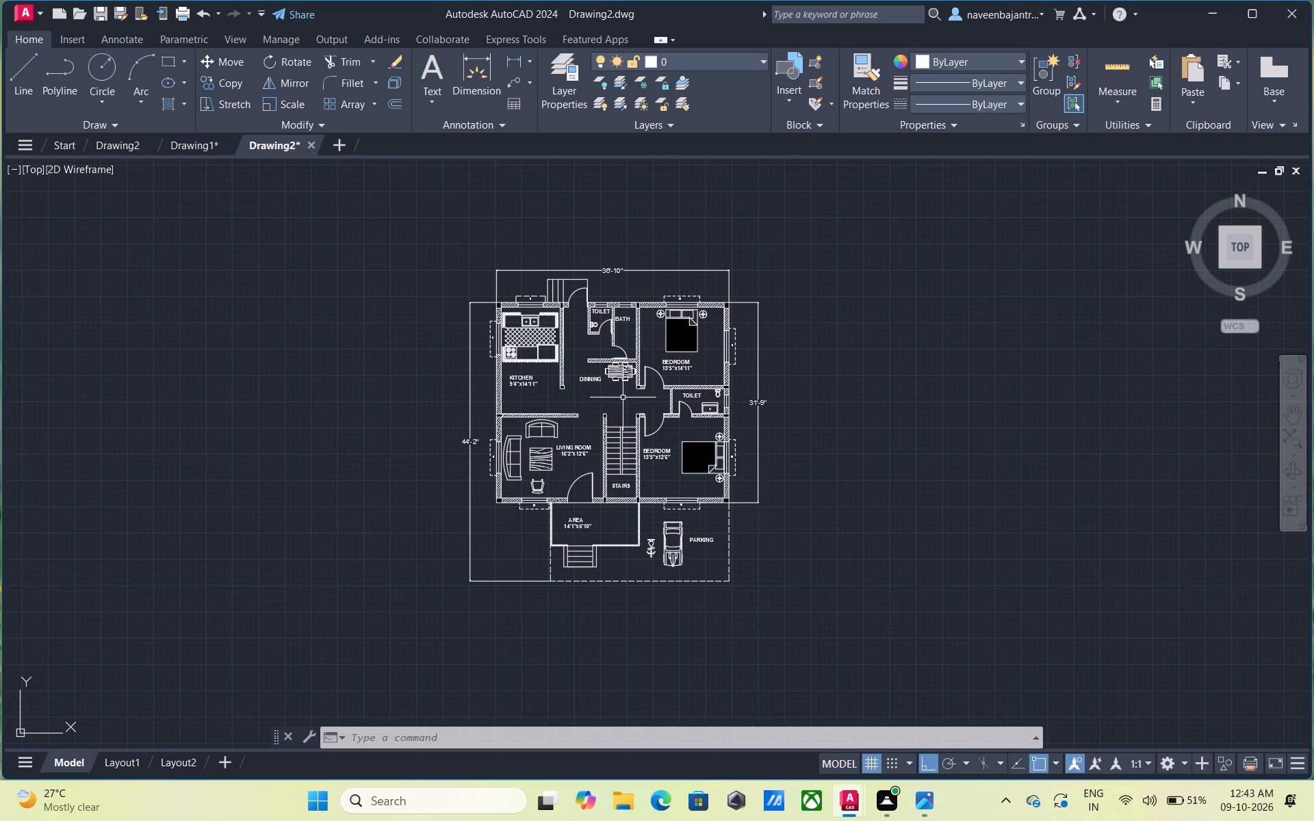
click(404, 226)
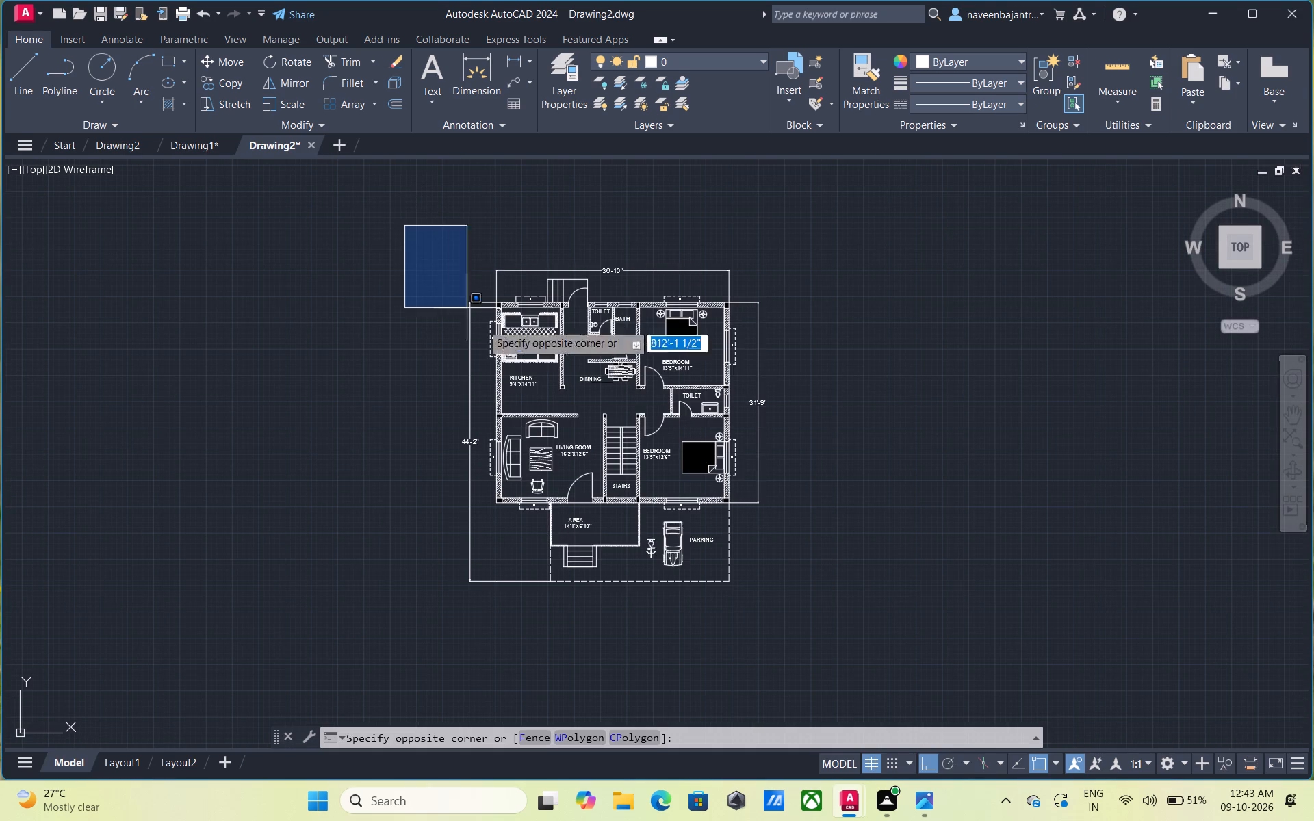
click(781, 627)
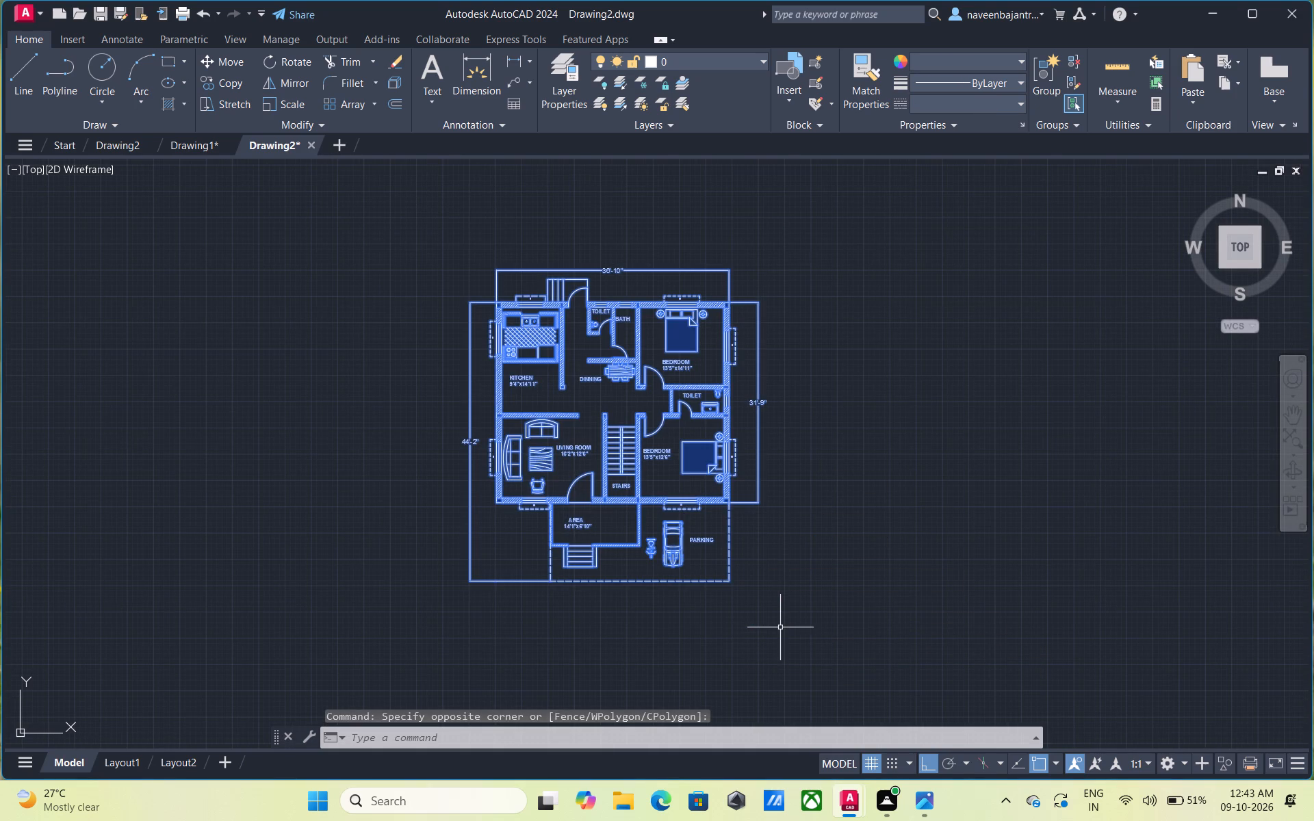
text(CO)
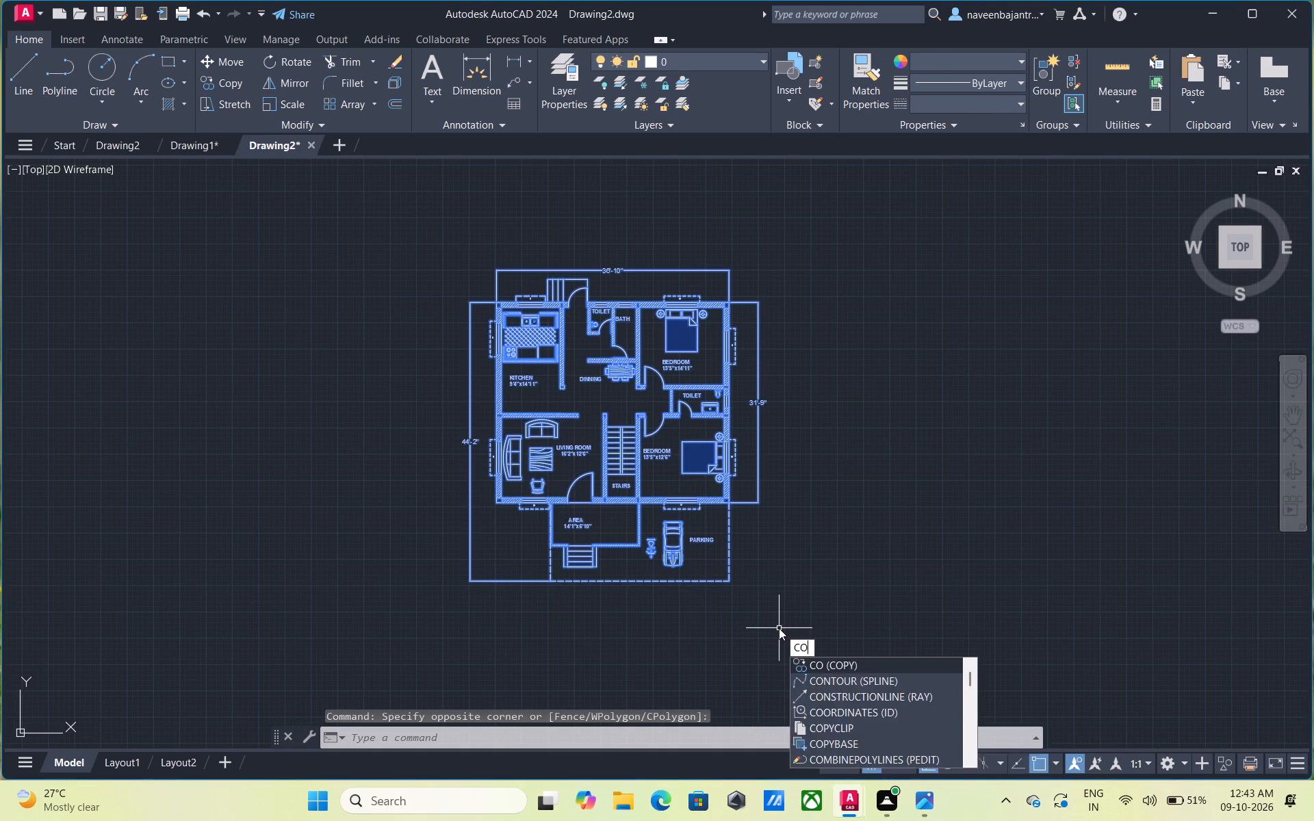
key(space)
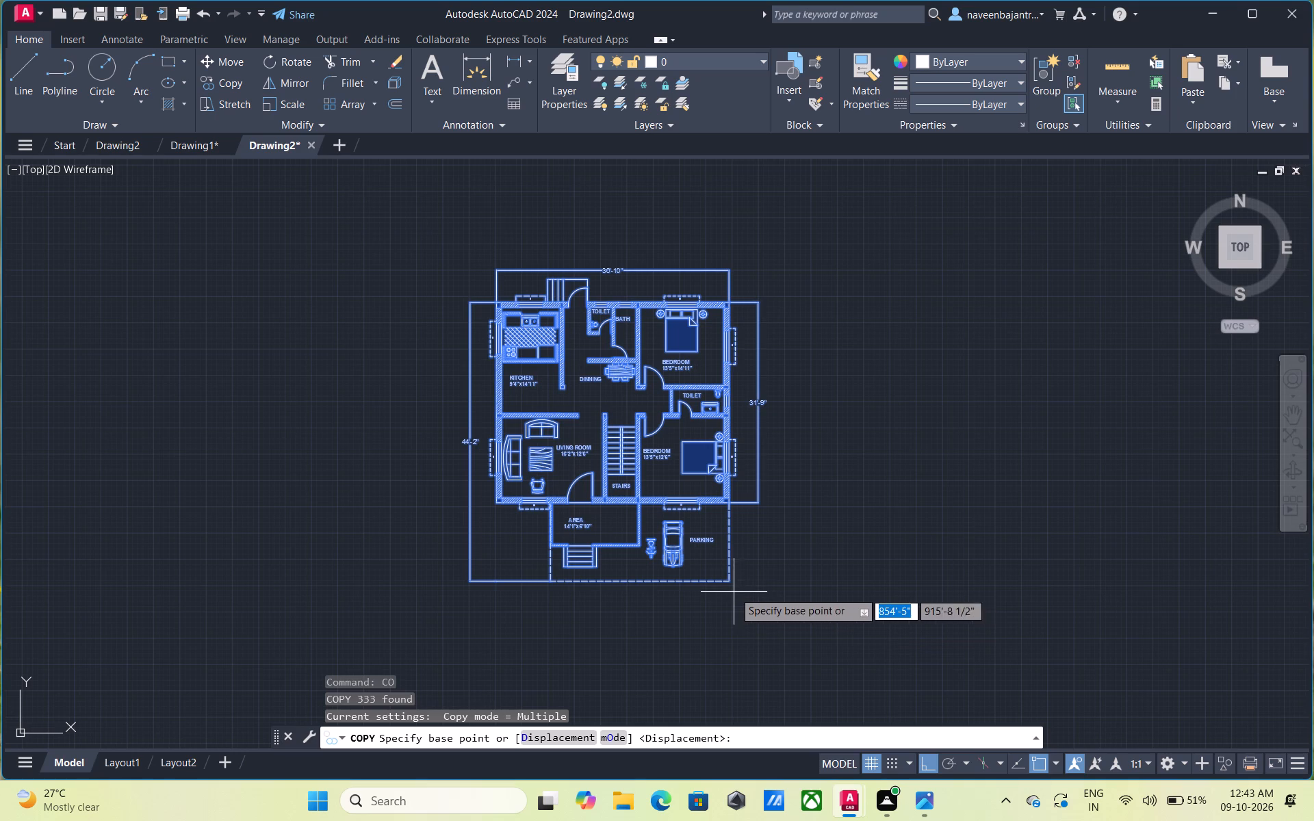
click(732, 581)
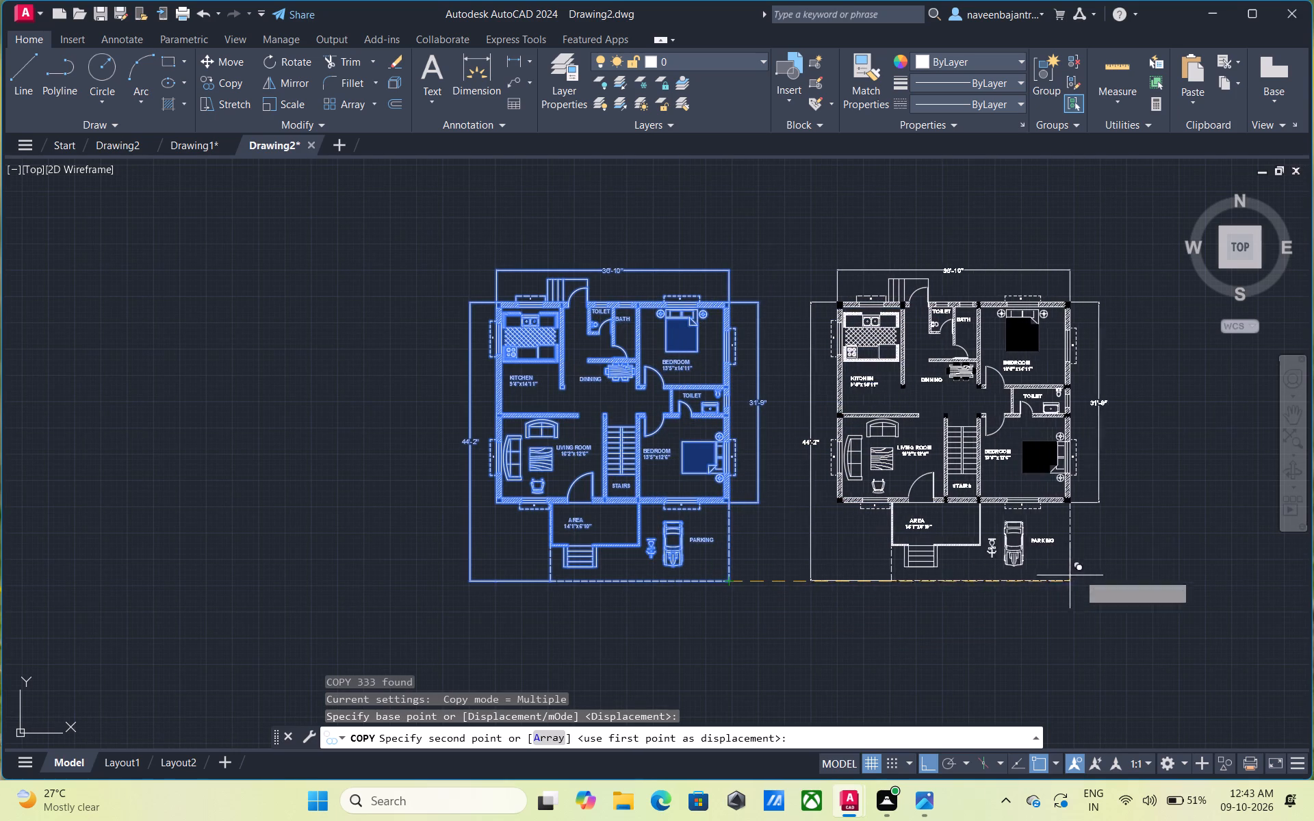
key(F8)
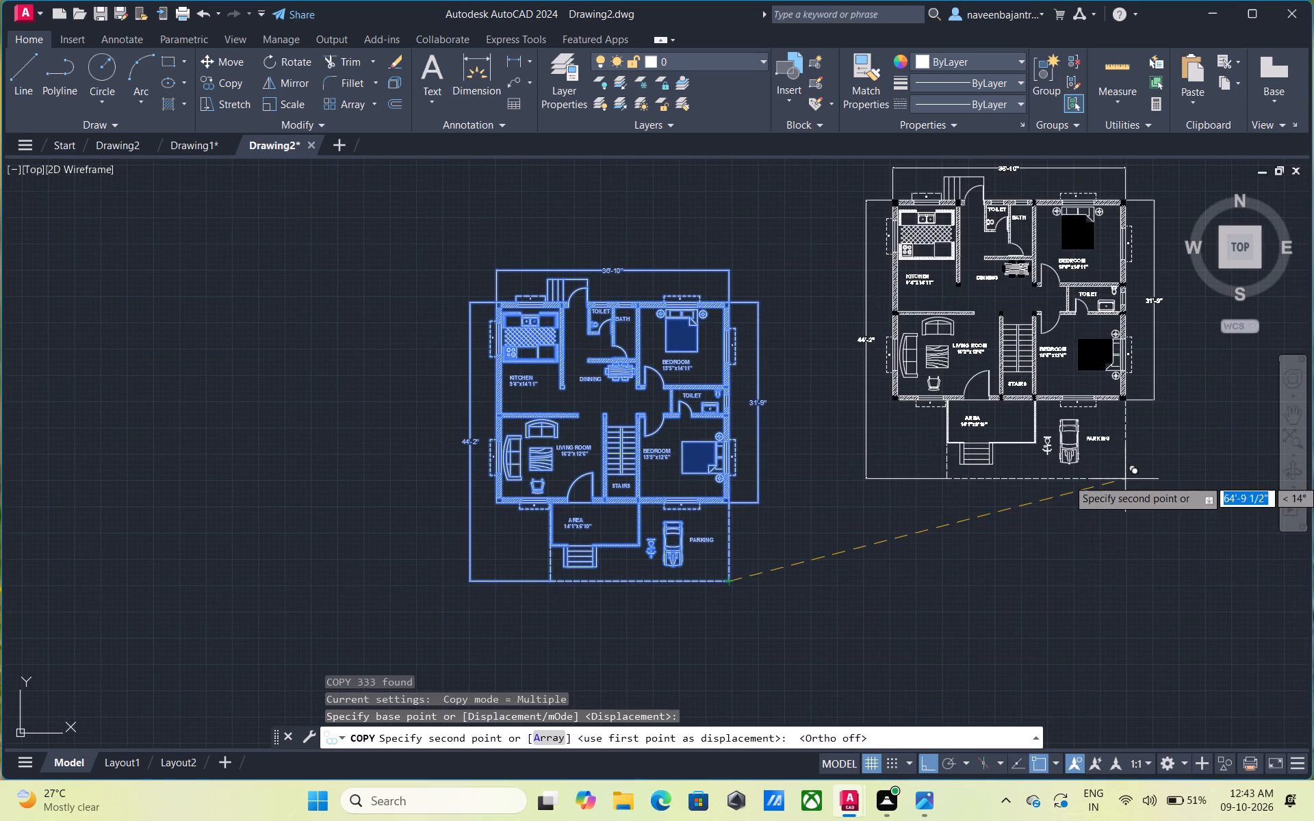
scroll(1125, 479, down, 1)
middle_drag(1133, 517, 952, 472)
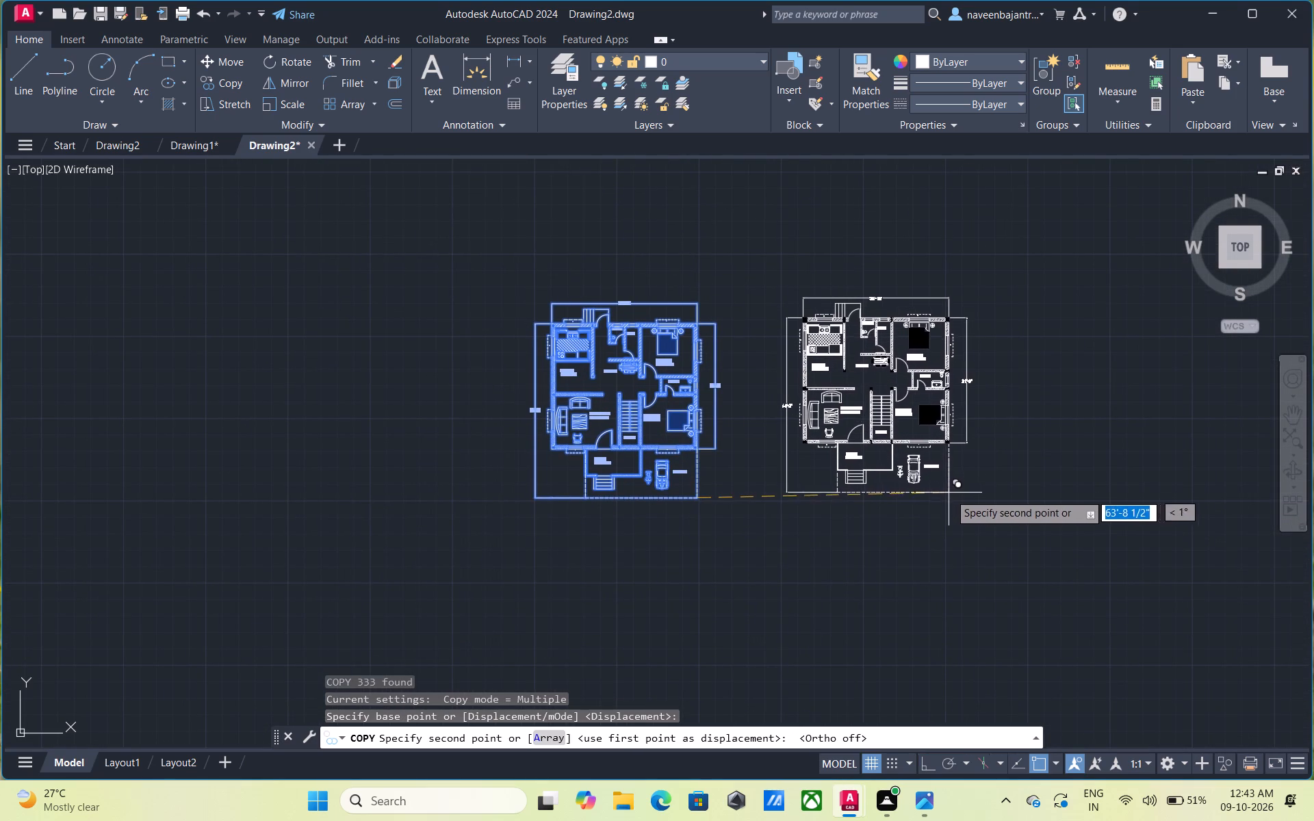
click(953, 499)
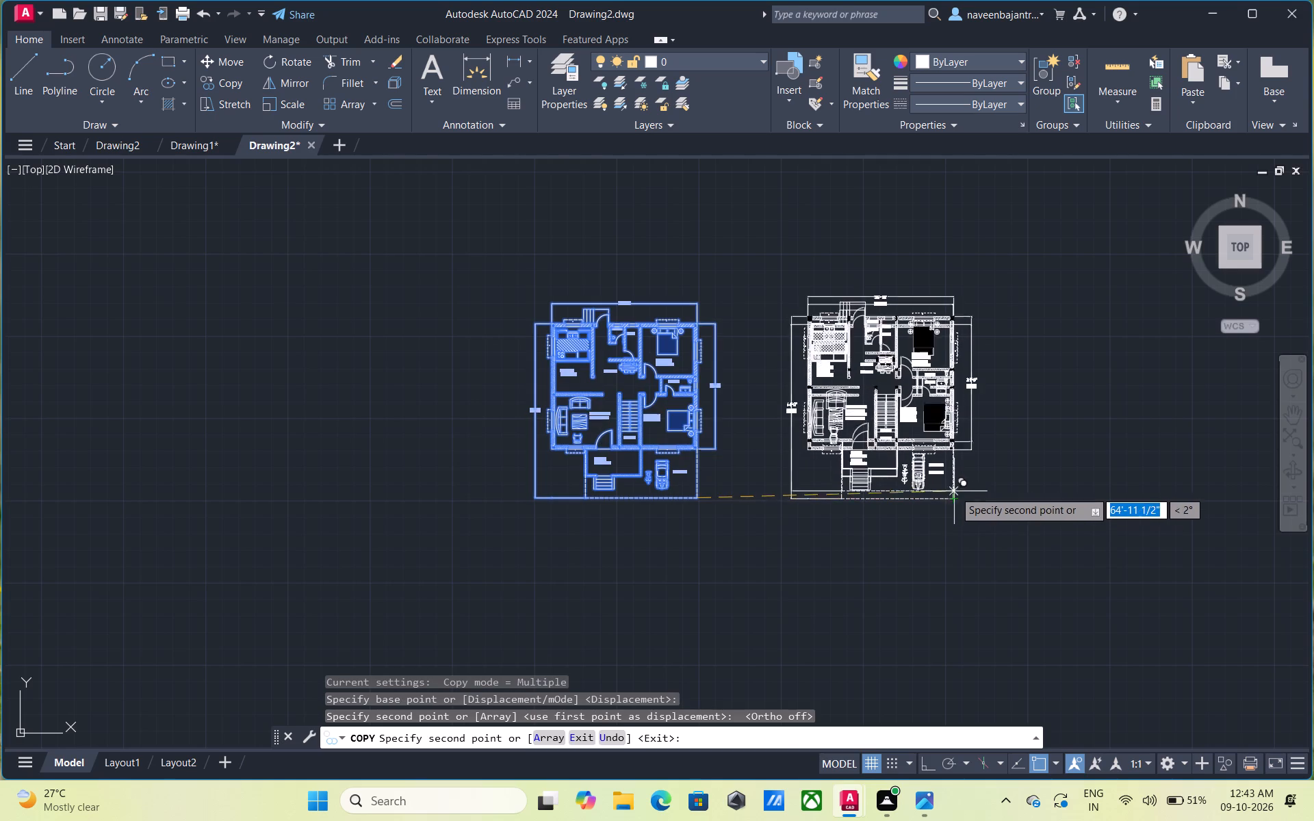
Place five more copies of the plan: two in a row to the north, two to the south, and one at the middle row's east end.
scroll(858, 412, down, 2)
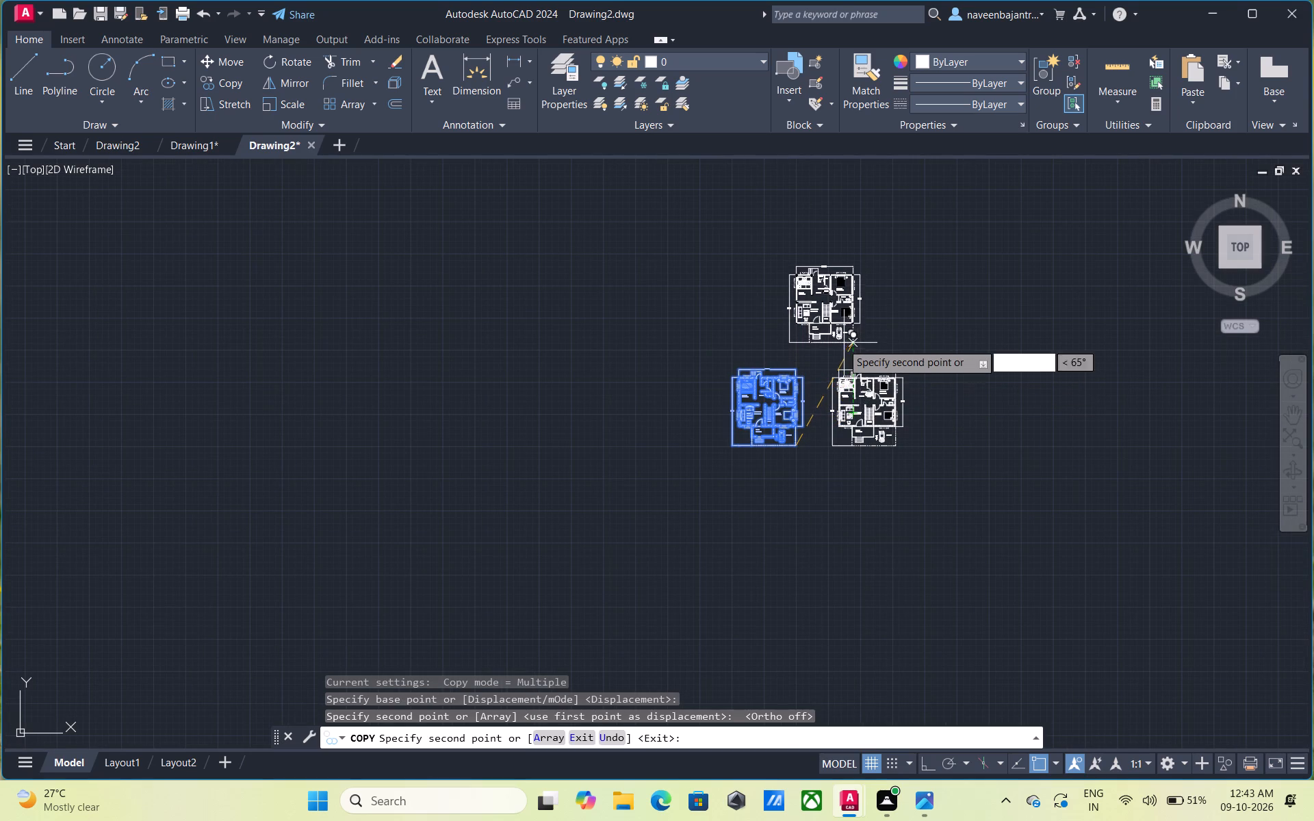
click(838, 341)
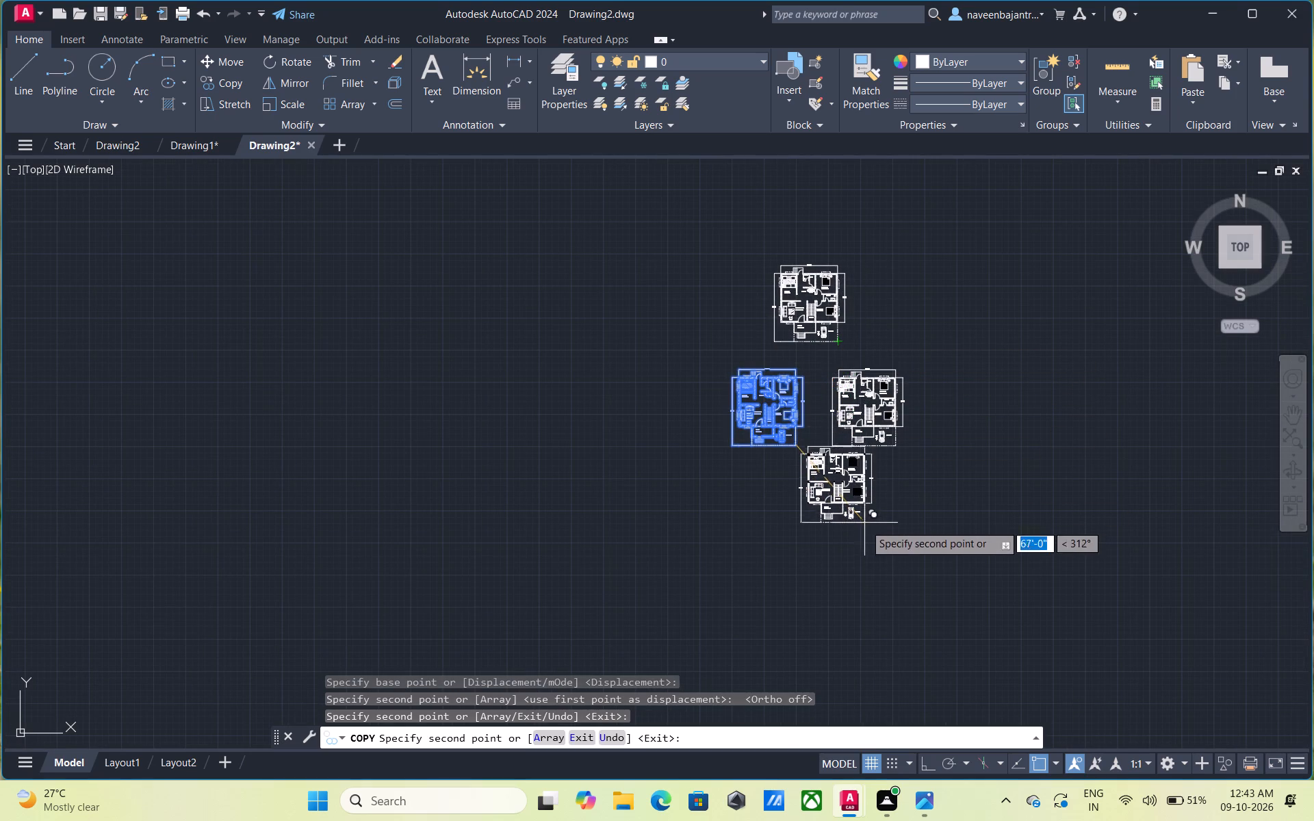
click(849, 546)
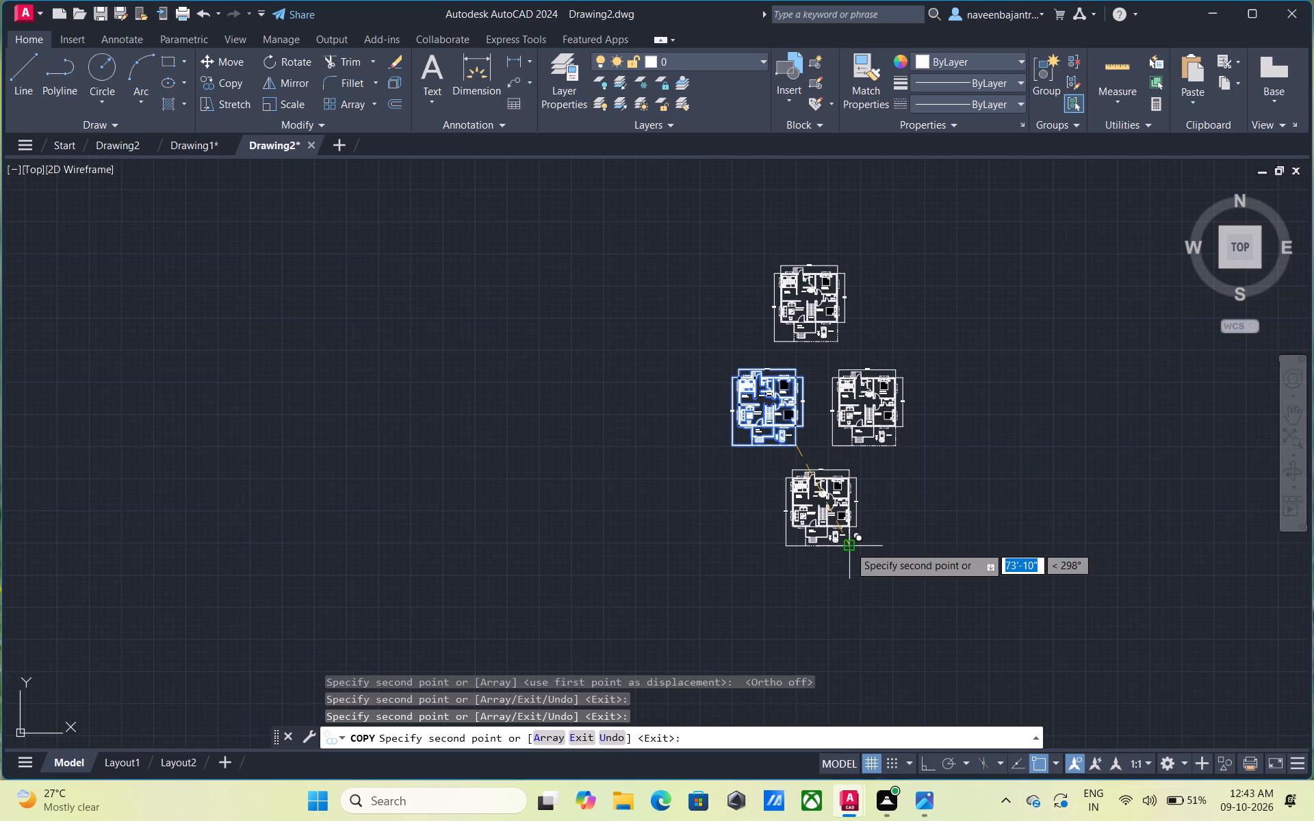
click(964, 541)
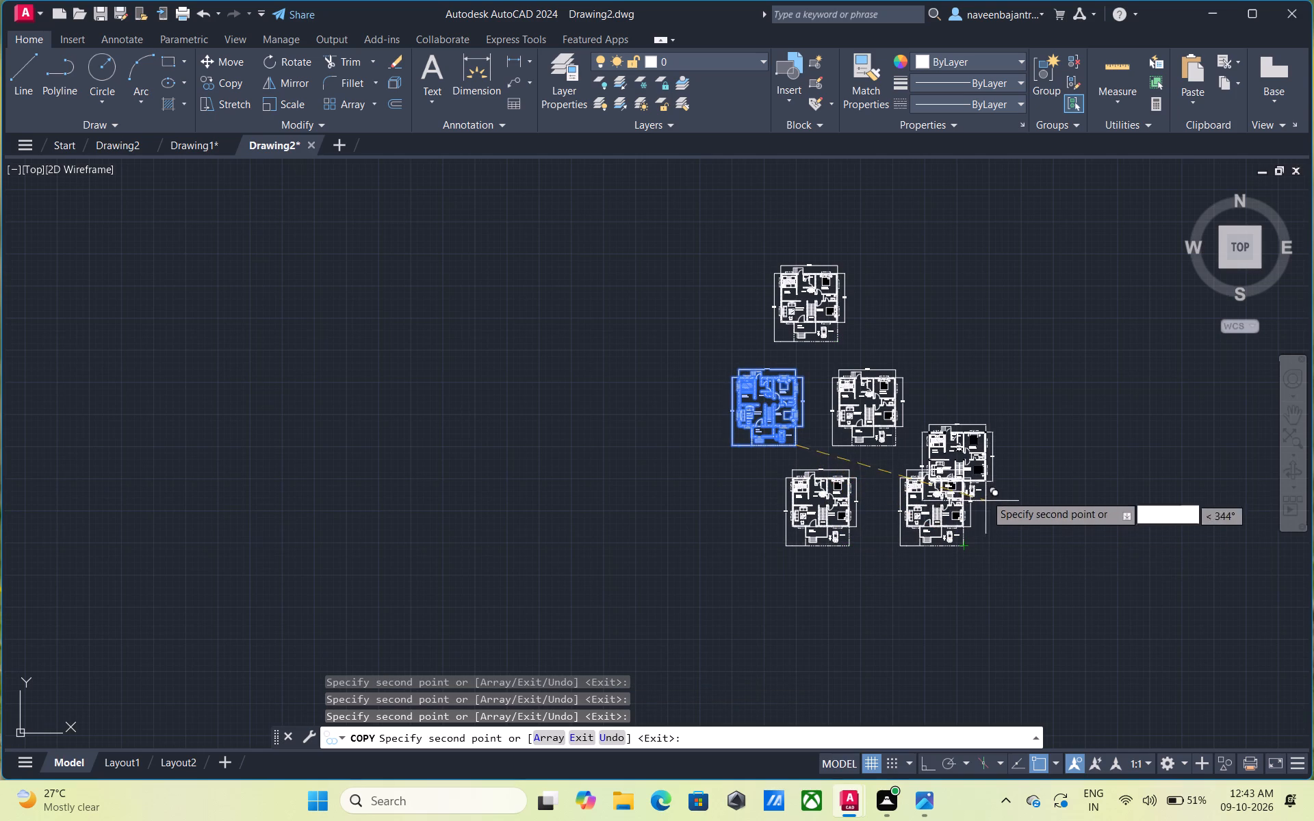
click(998, 445)
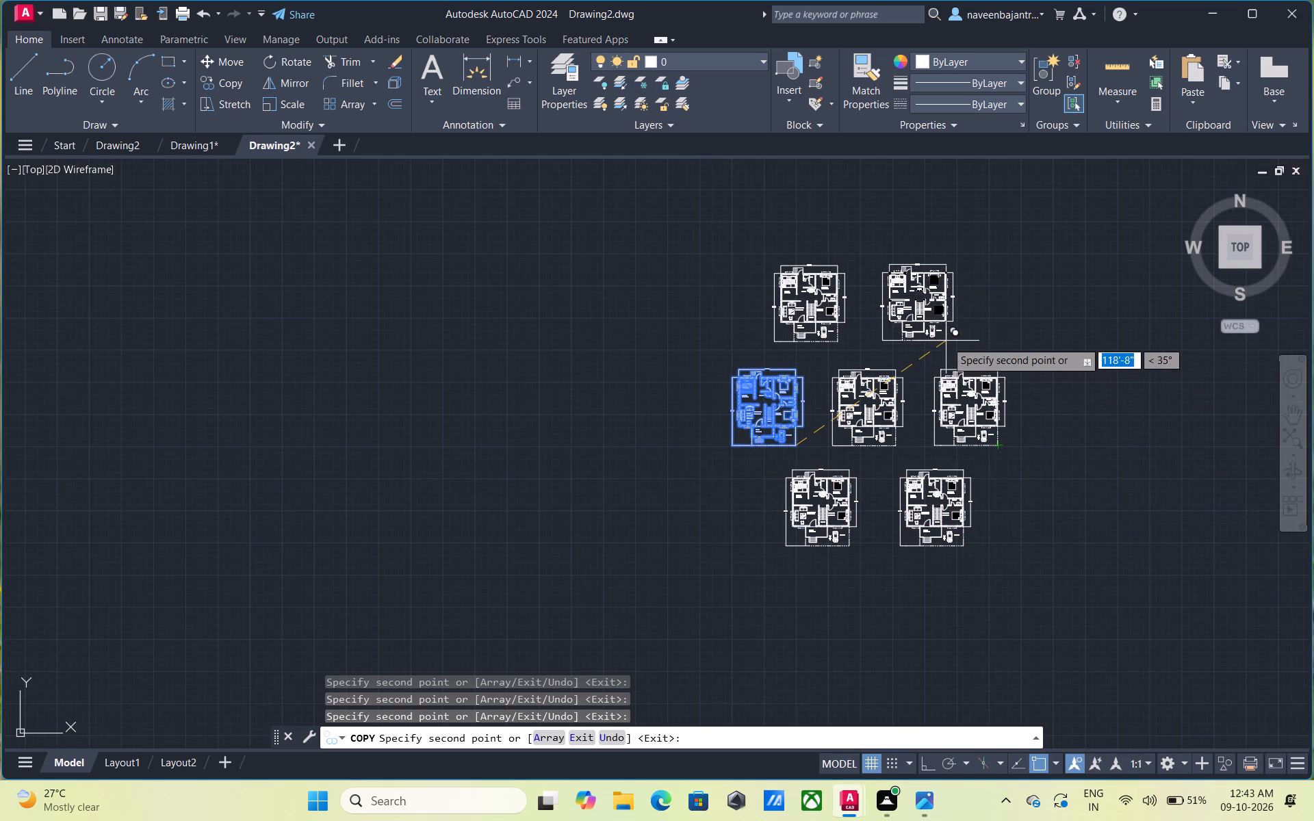
click(946, 339)
key(Escape)
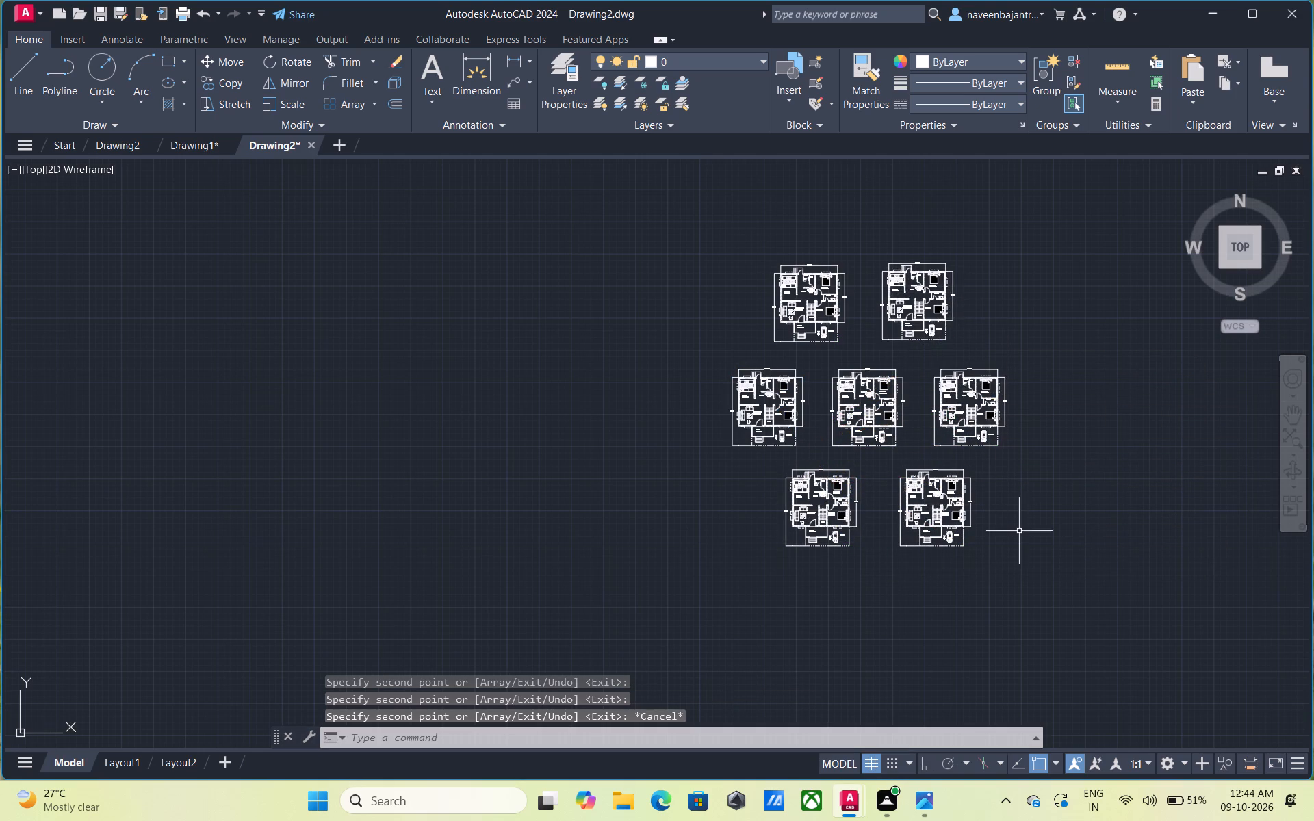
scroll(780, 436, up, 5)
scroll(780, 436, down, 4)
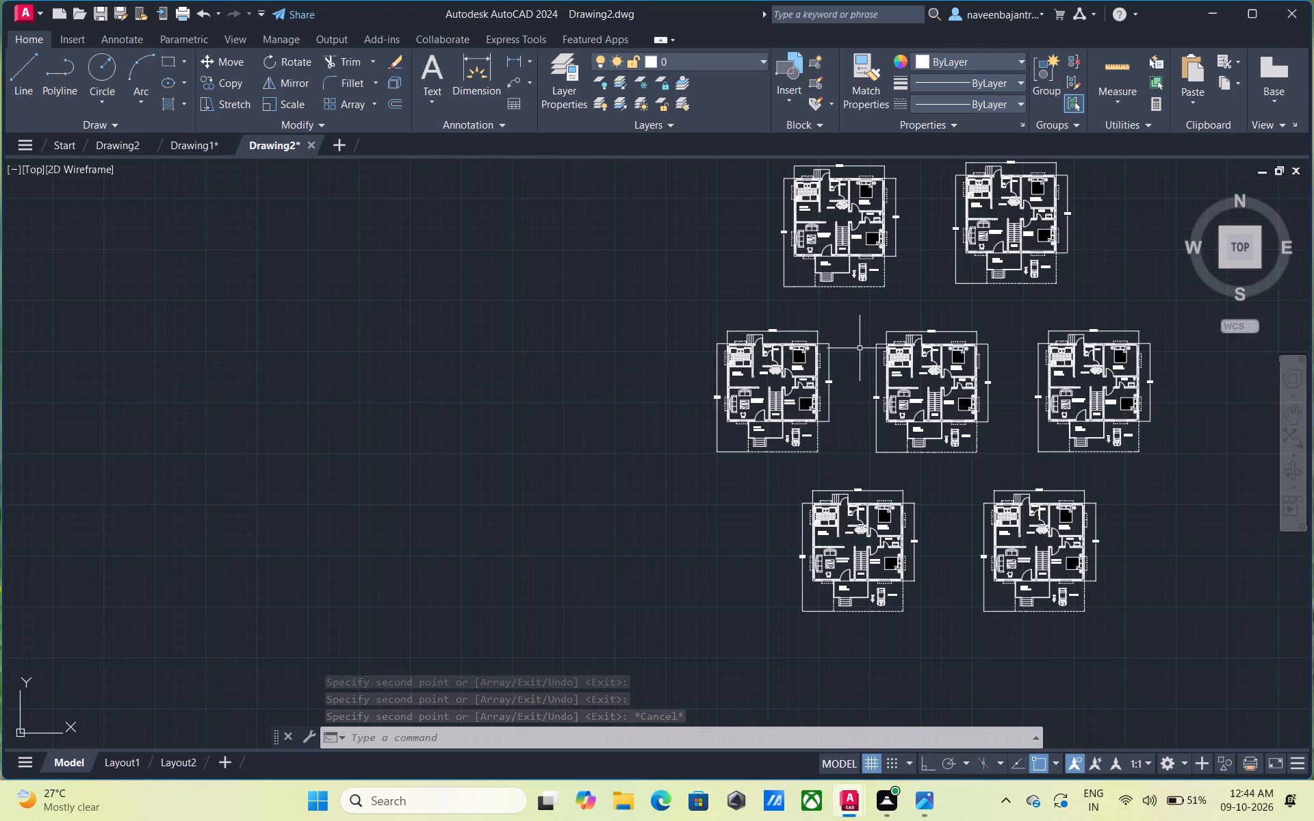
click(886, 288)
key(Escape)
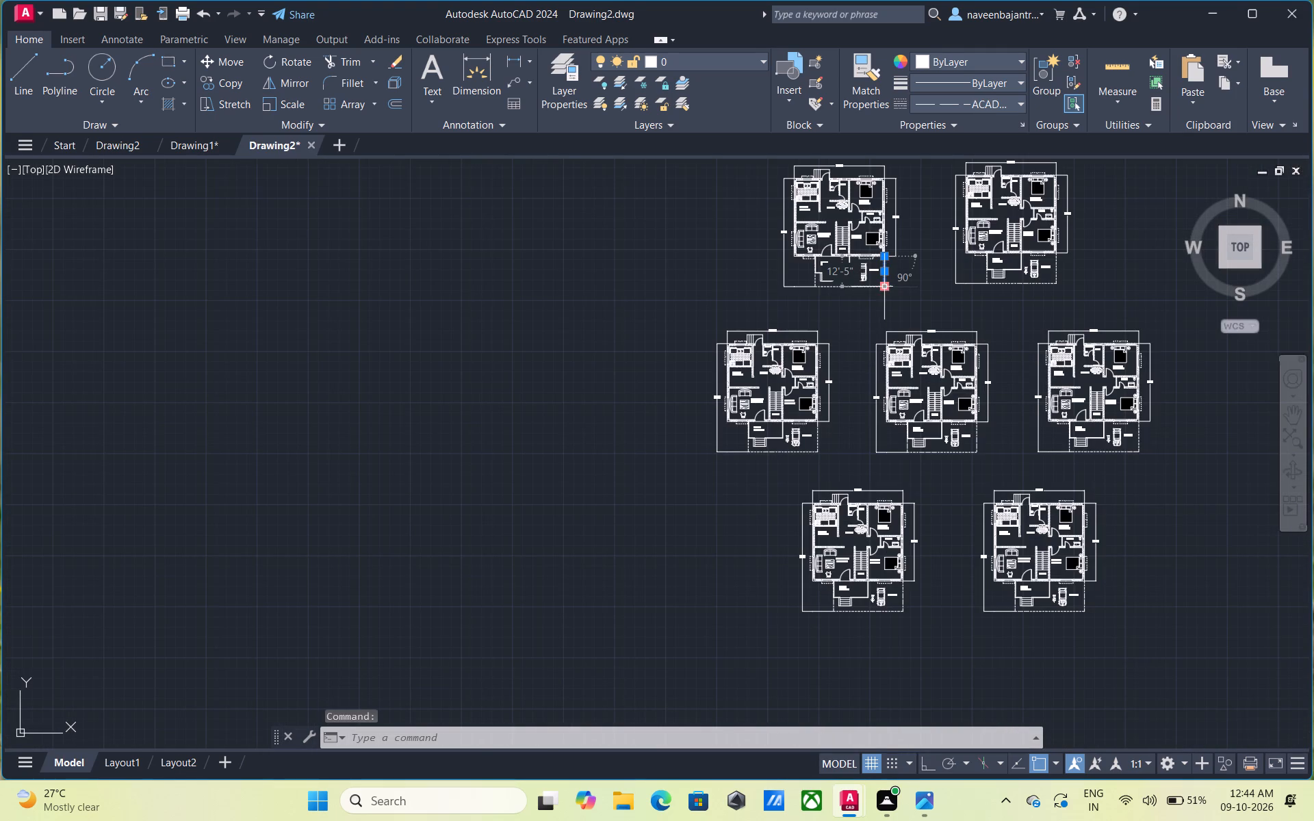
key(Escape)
Erase all six copies of the floor plan together with their dimensions, keeping only the original plan at the middle row's west end.
scroll(859, 307, down, 1)
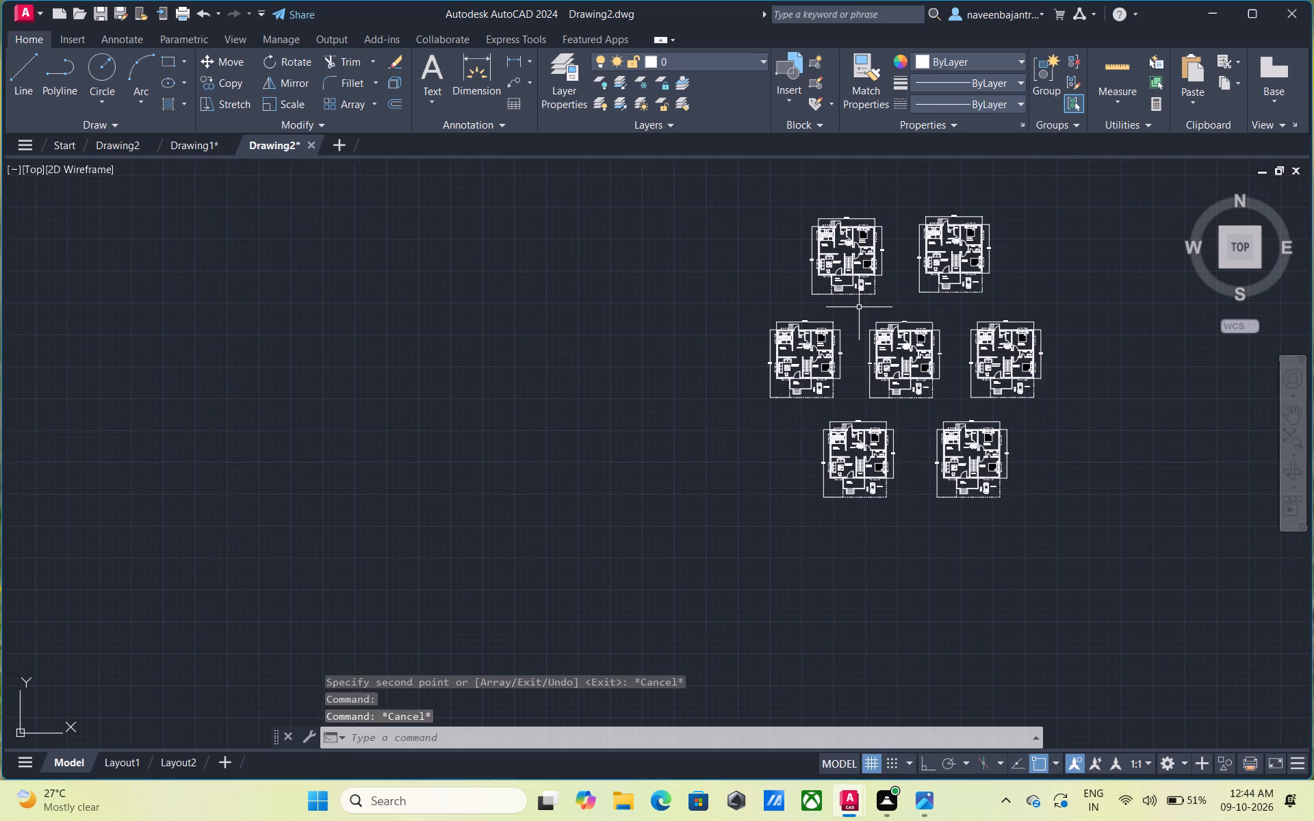
click(782, 205)
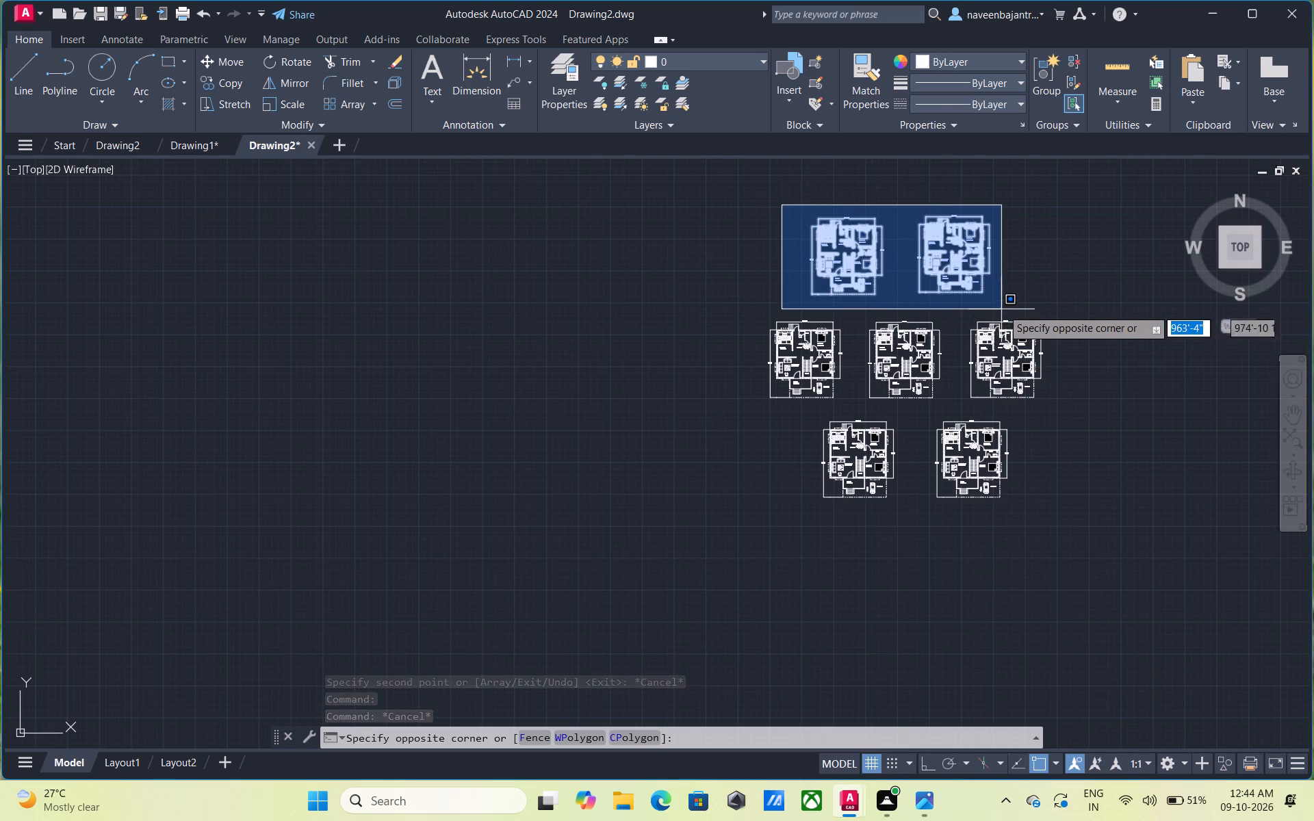
click(1005, 307)
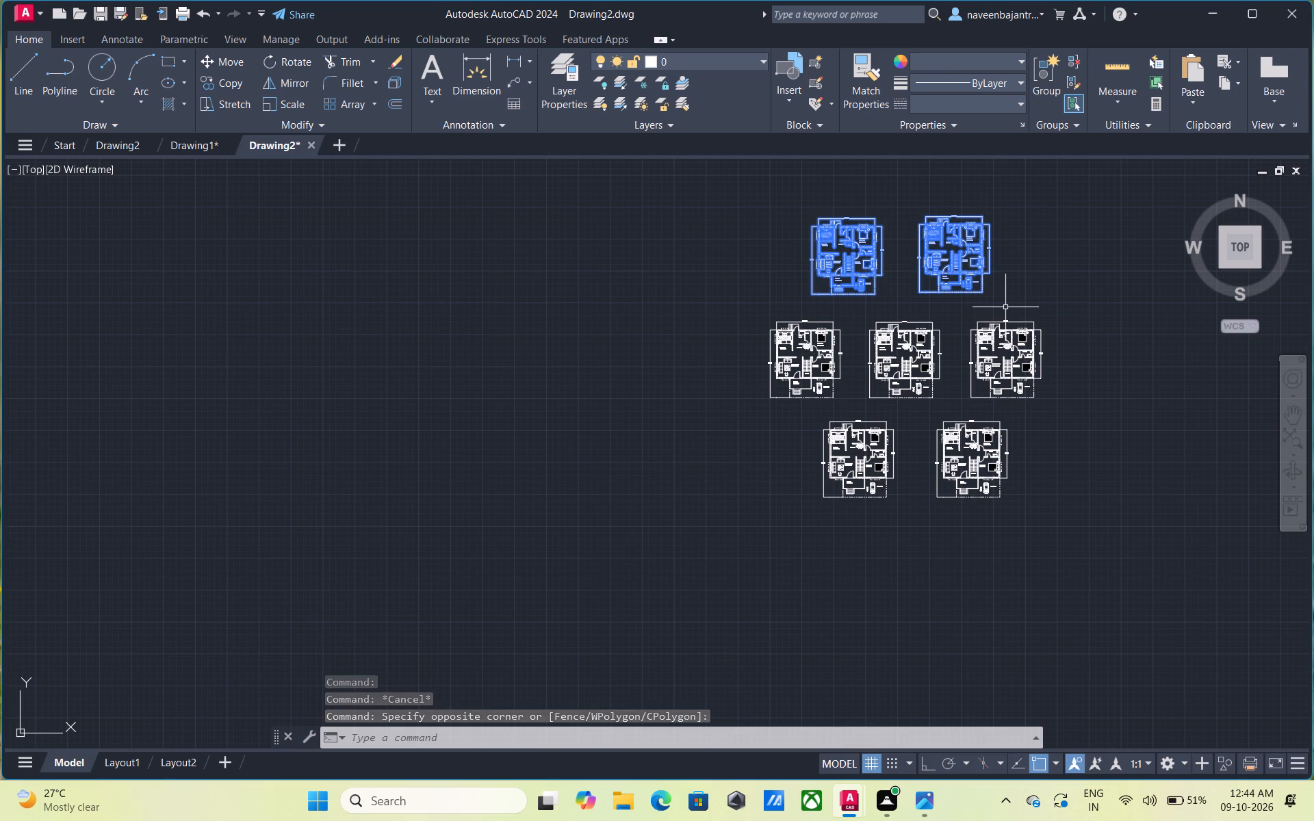
key(Delete)
click(868, 315)
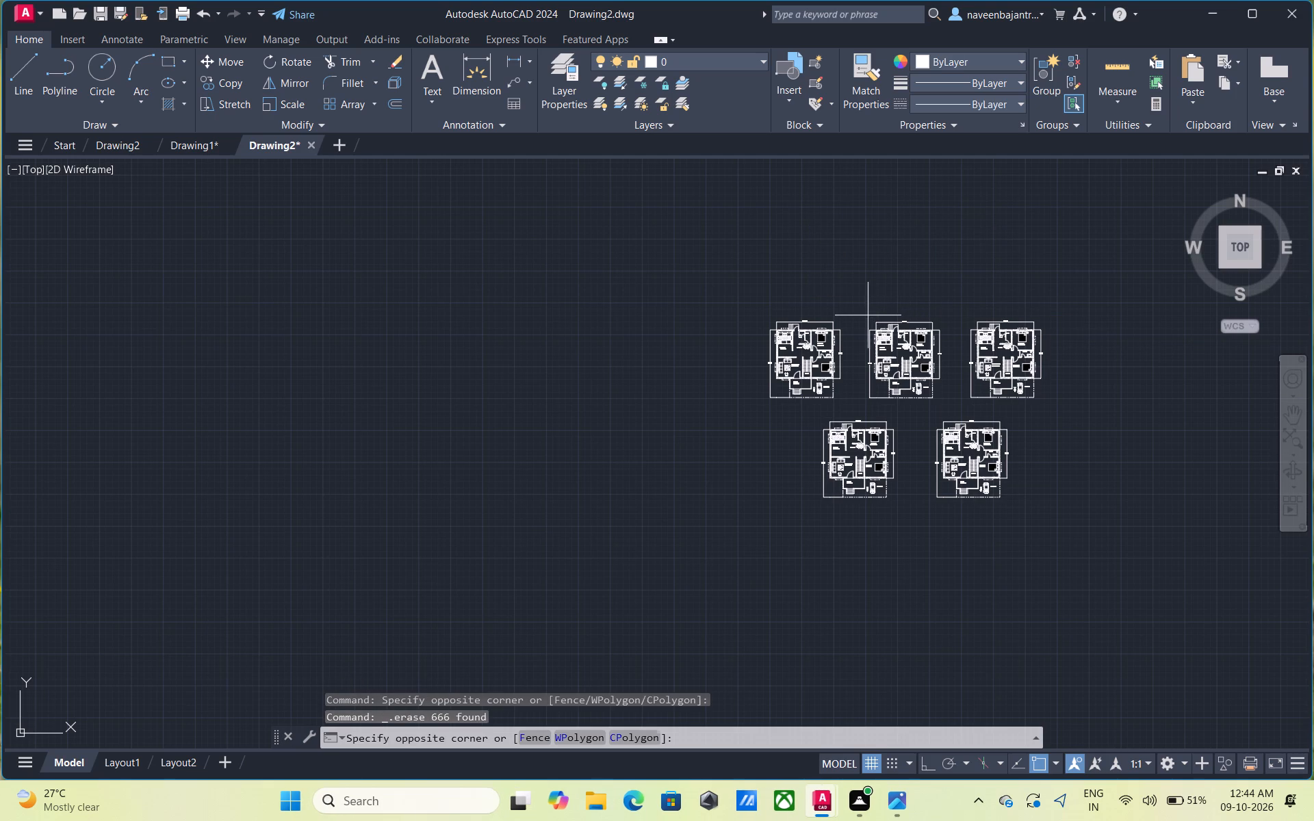
click(1047, 408)
key(Delete)
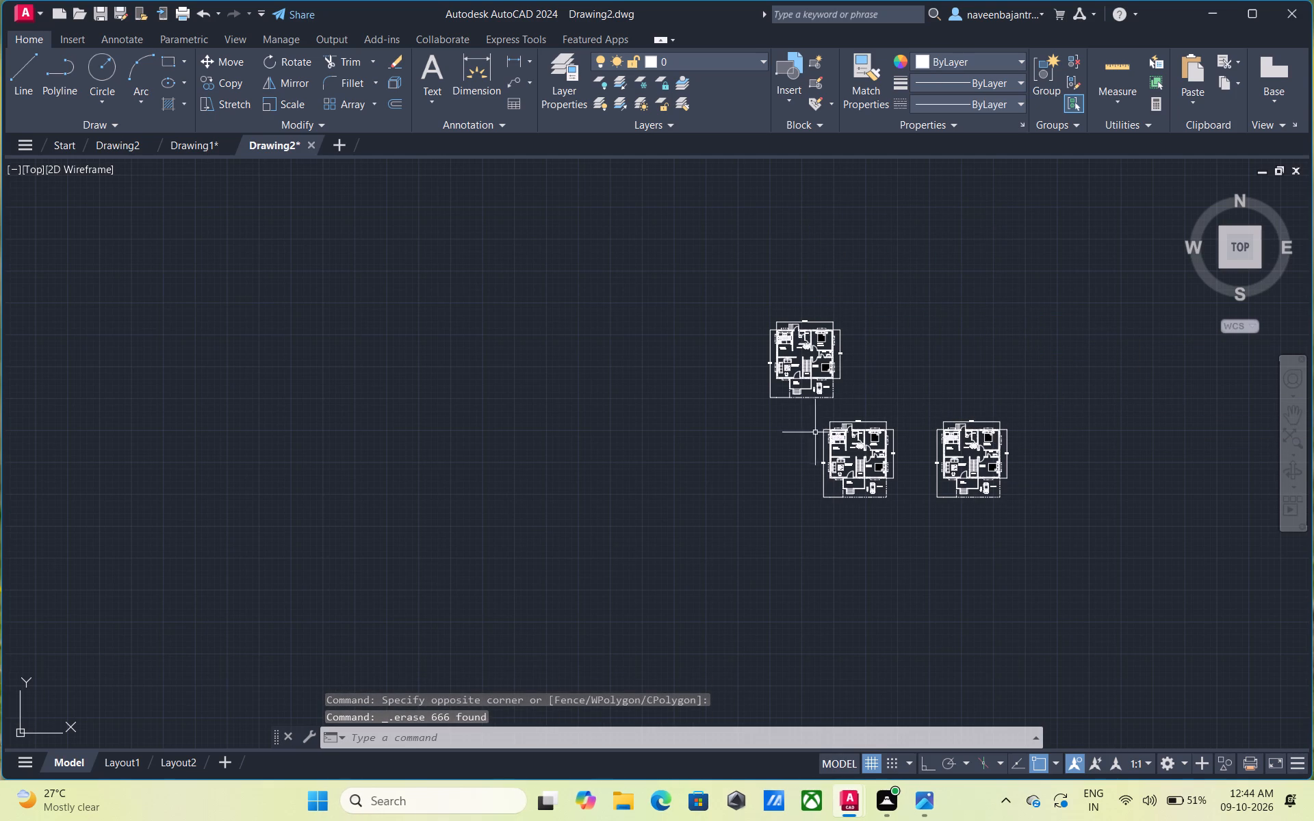
drag(802, 424, 821, 426)
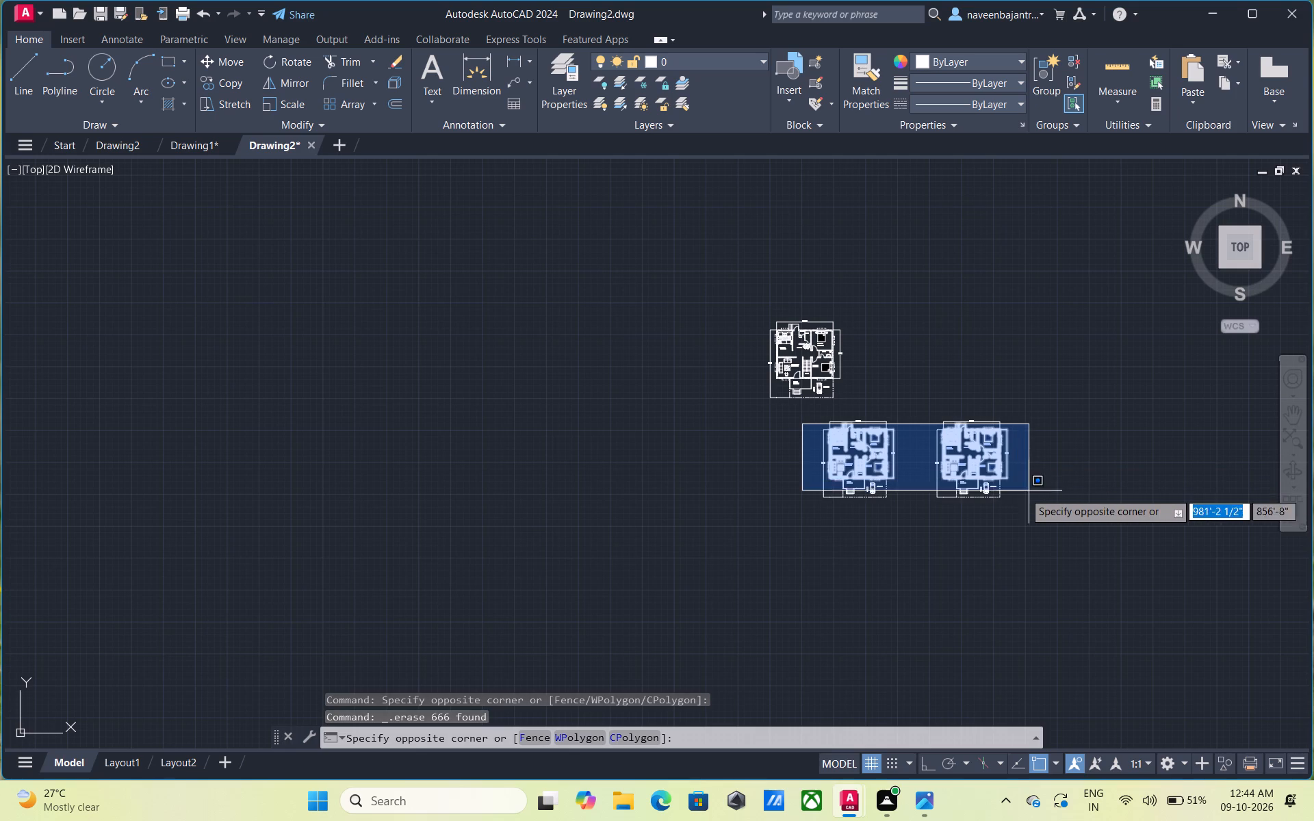
click(1034, 504)
key(Delete)
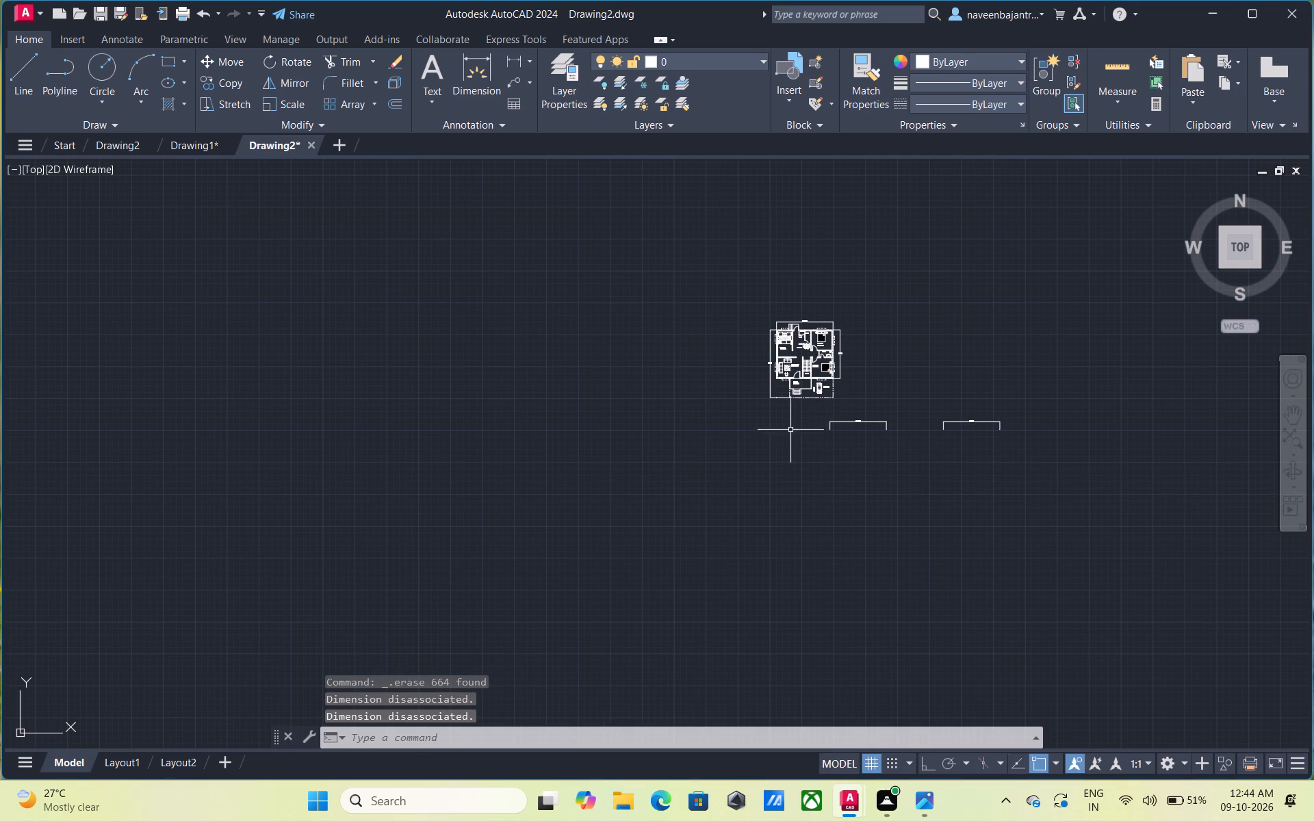
drag(790, 419, 803, 418)
click(1026, 439)
key(Delete)
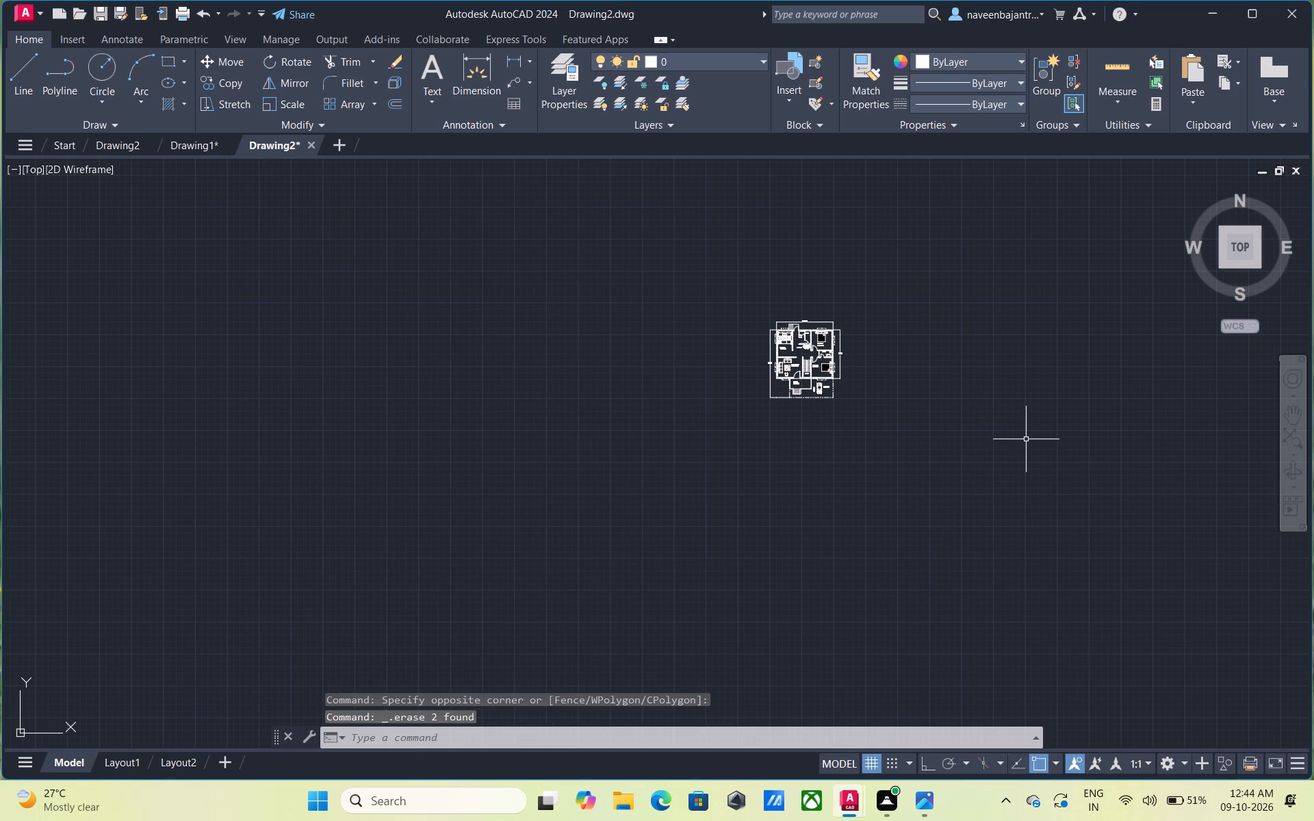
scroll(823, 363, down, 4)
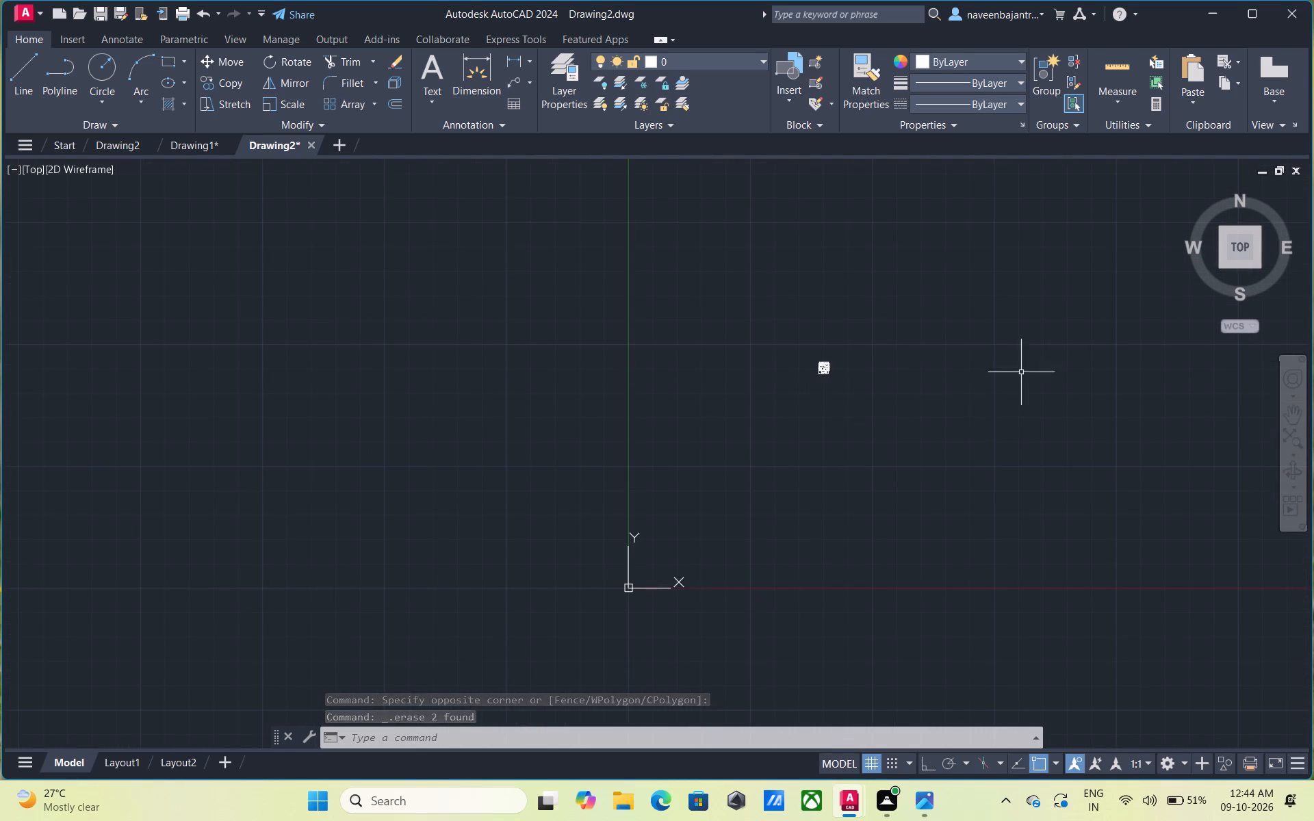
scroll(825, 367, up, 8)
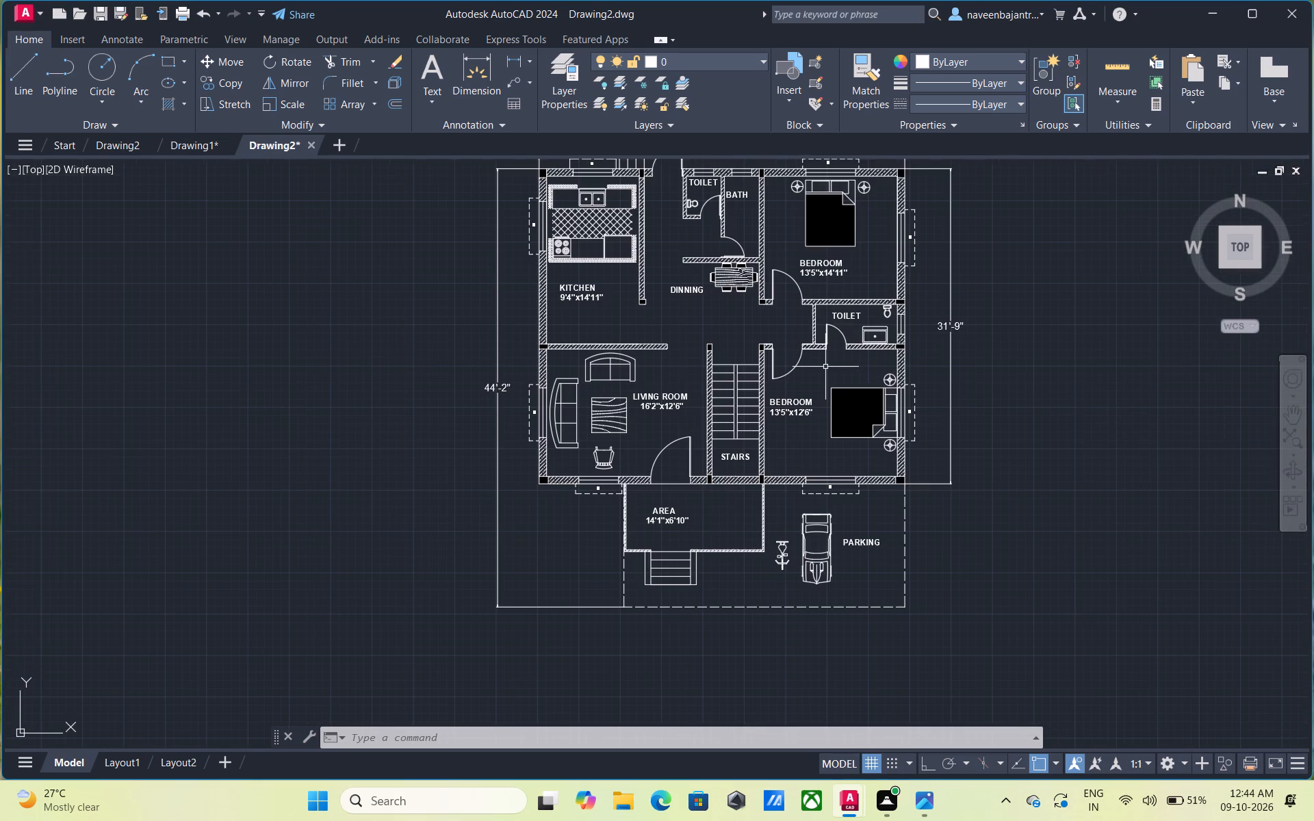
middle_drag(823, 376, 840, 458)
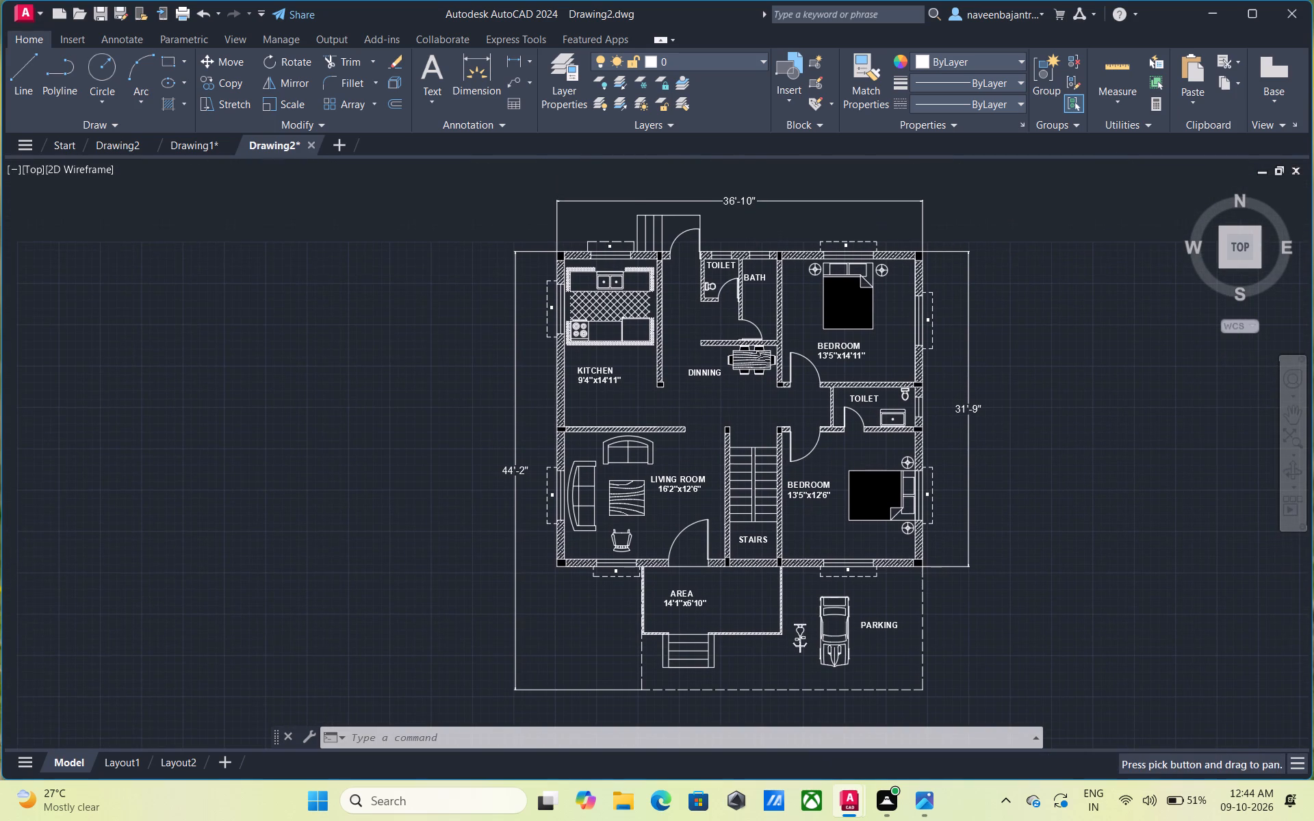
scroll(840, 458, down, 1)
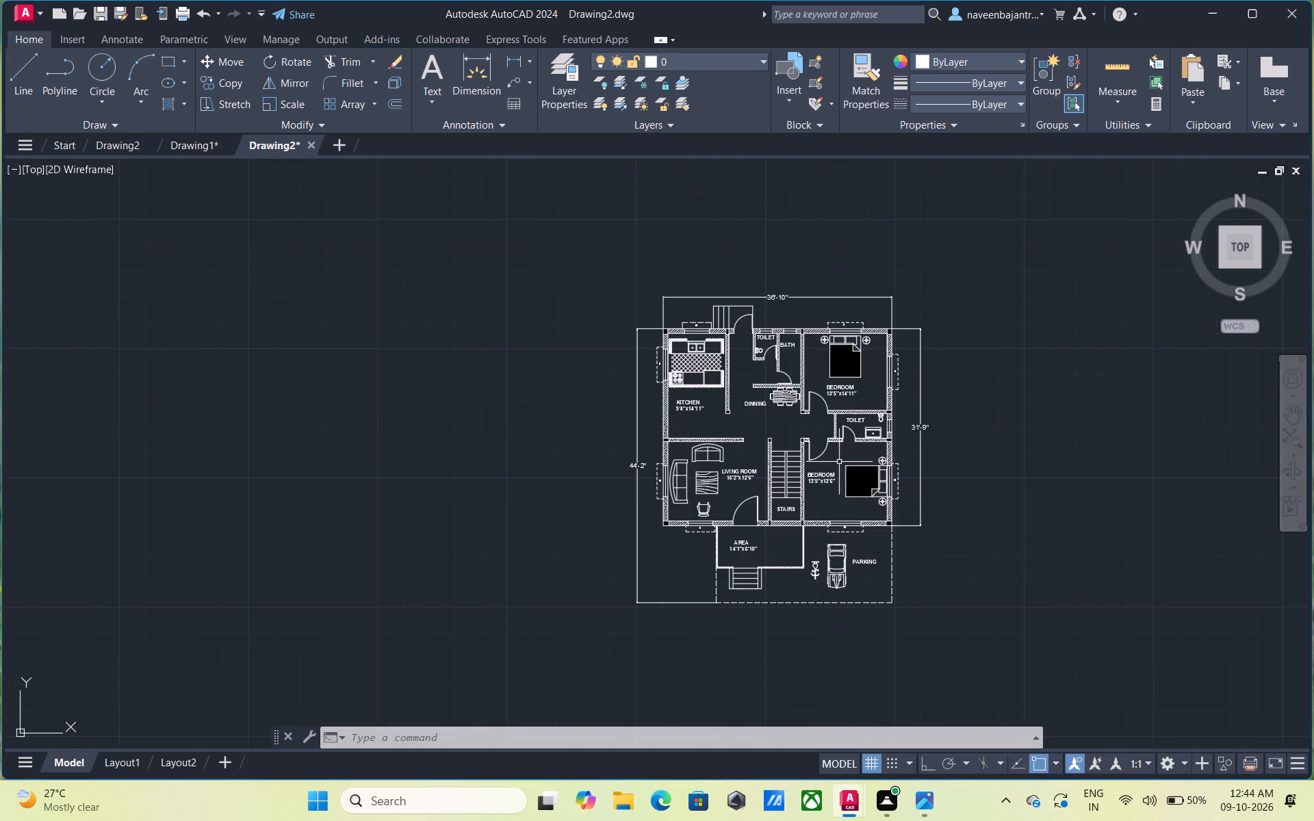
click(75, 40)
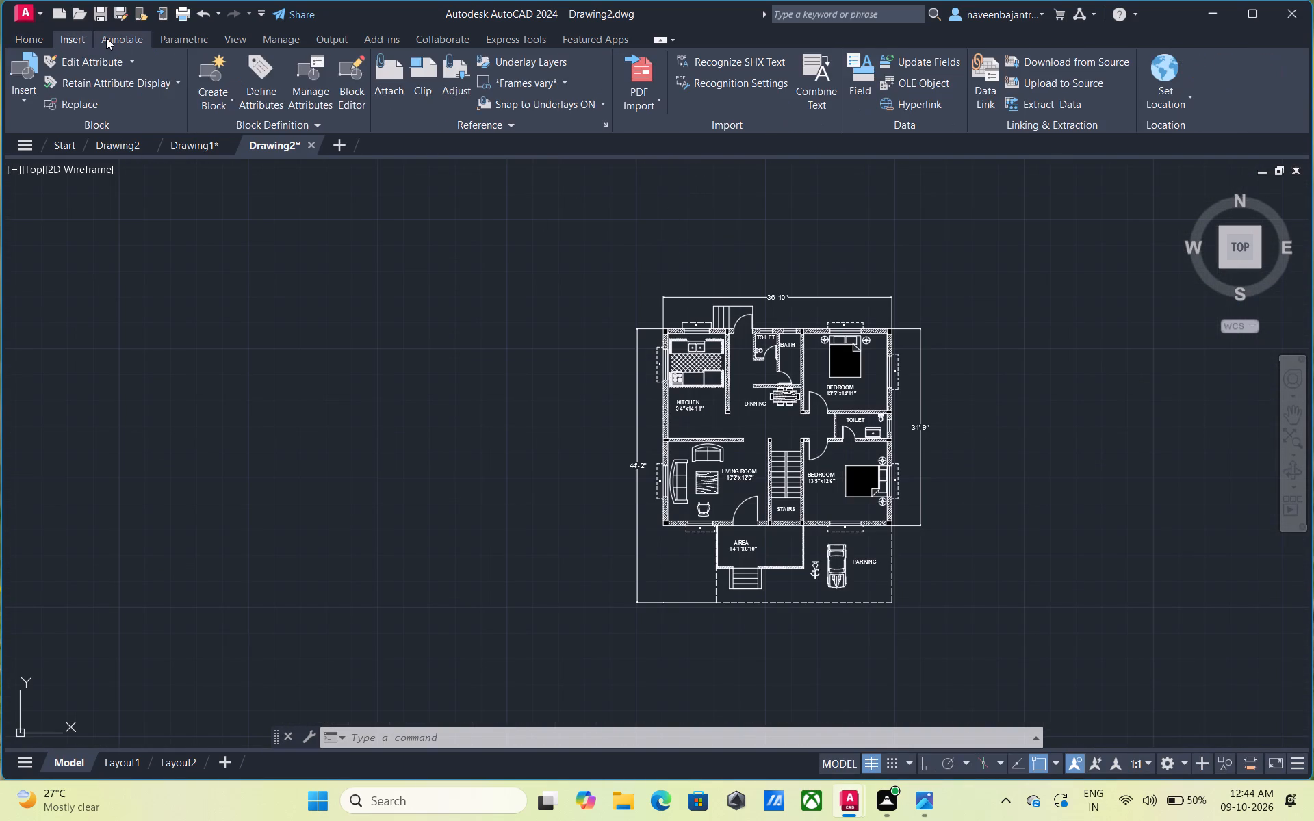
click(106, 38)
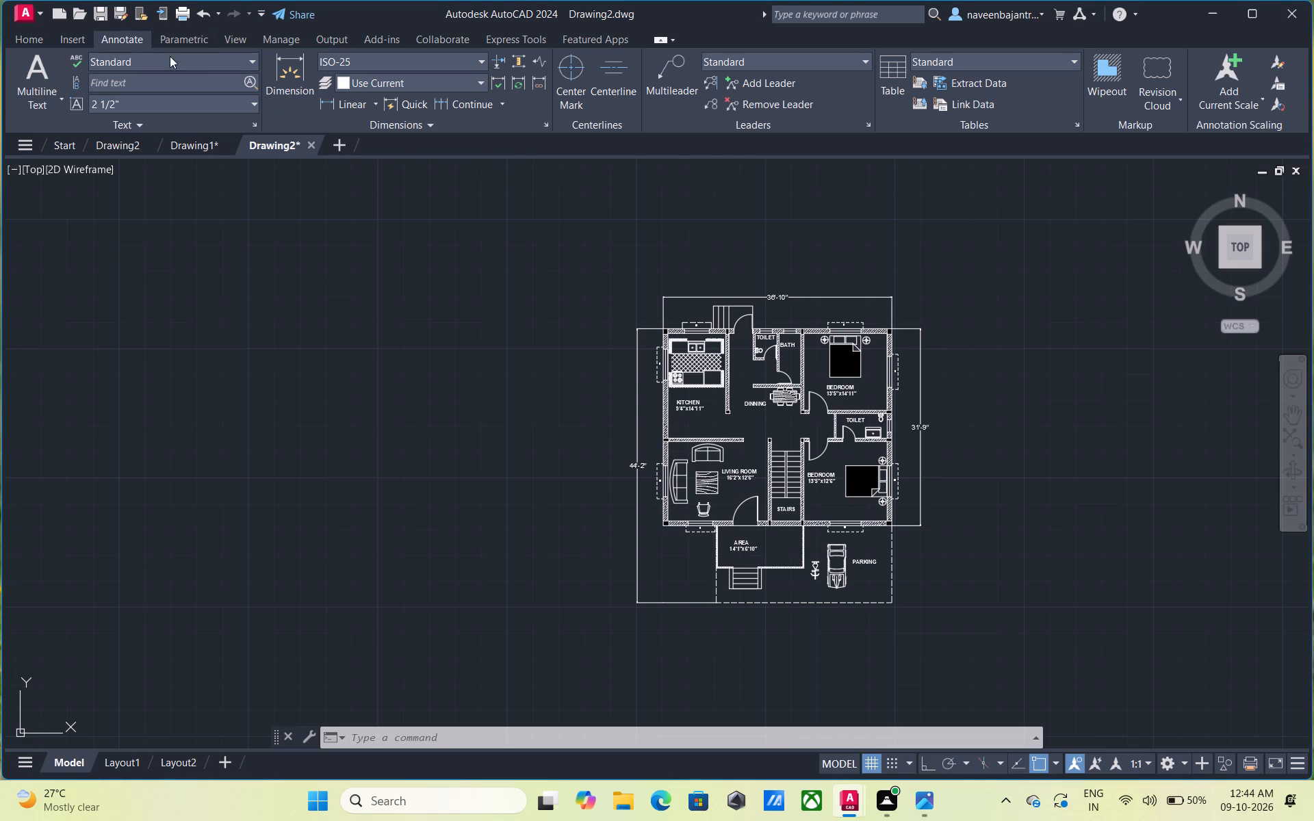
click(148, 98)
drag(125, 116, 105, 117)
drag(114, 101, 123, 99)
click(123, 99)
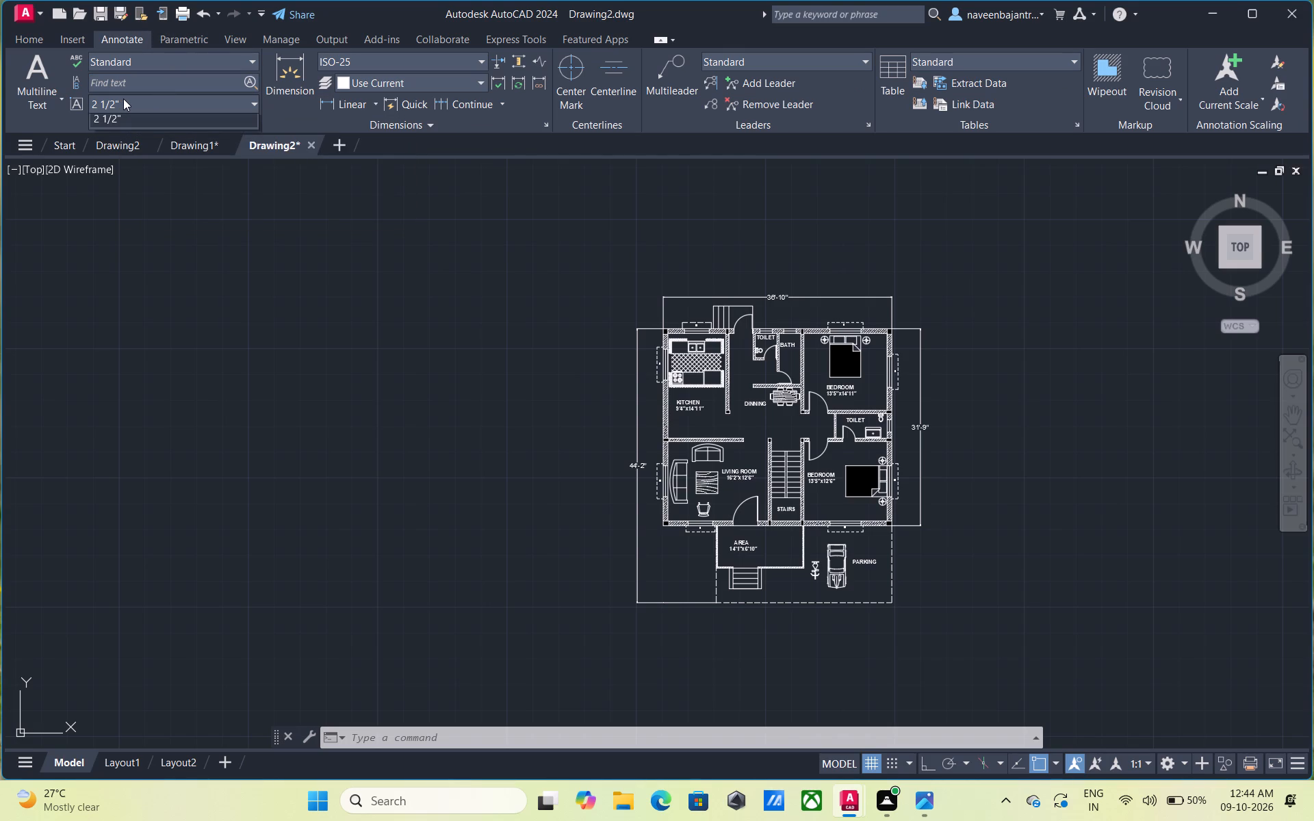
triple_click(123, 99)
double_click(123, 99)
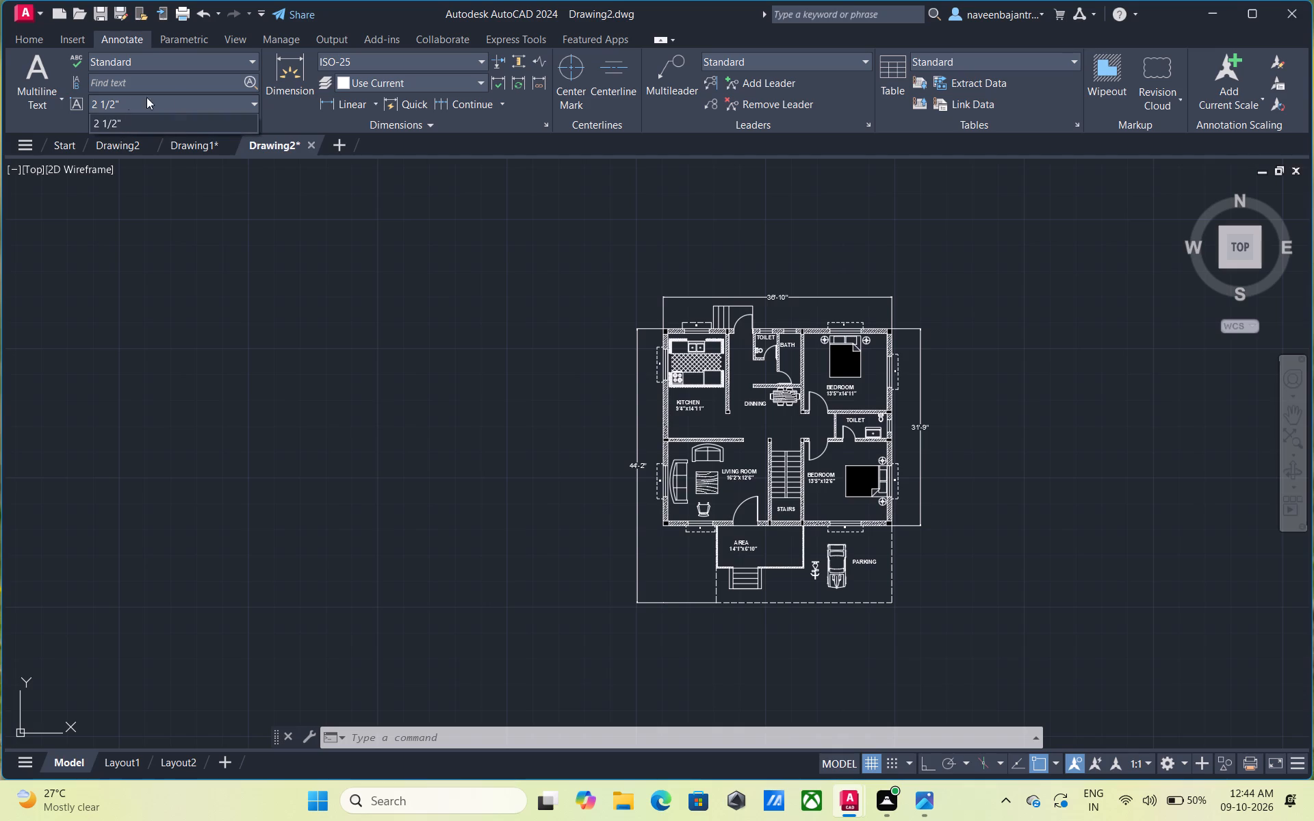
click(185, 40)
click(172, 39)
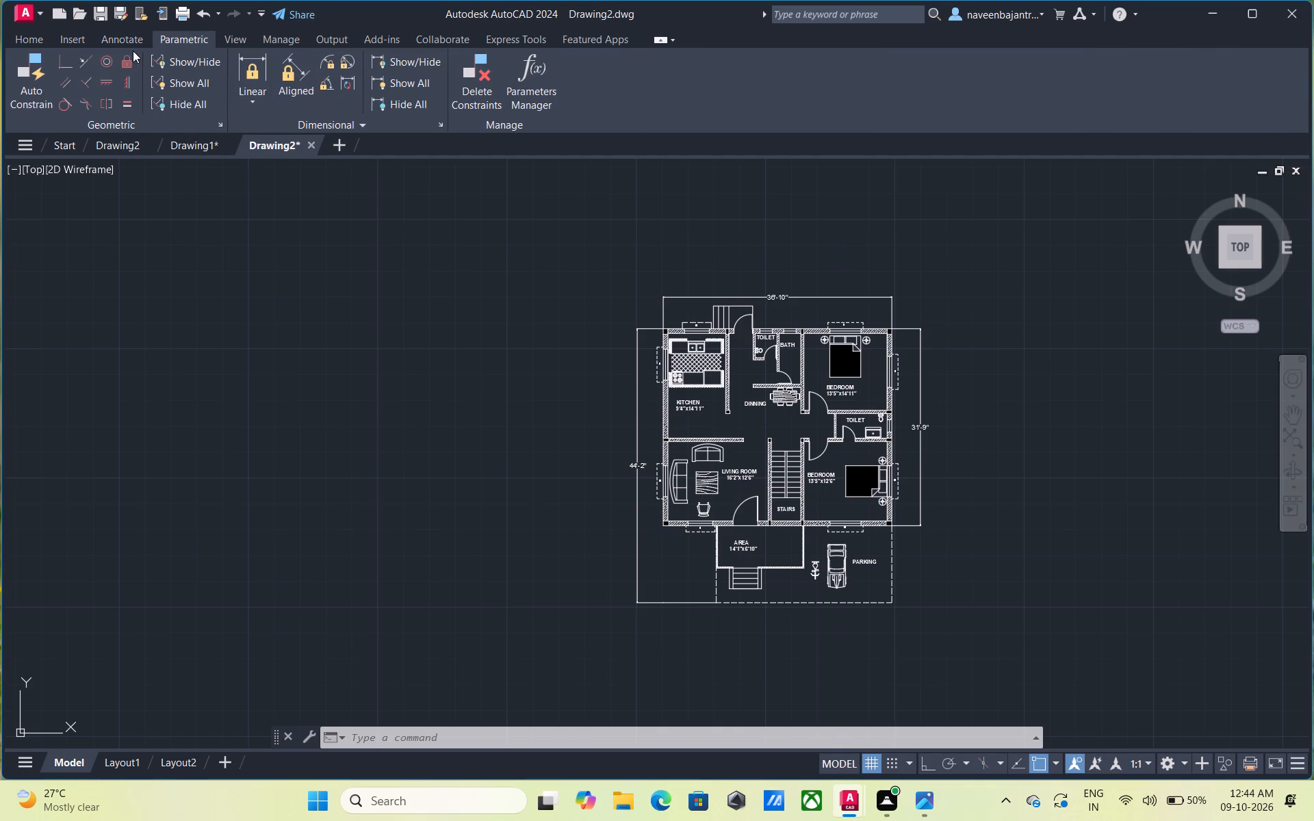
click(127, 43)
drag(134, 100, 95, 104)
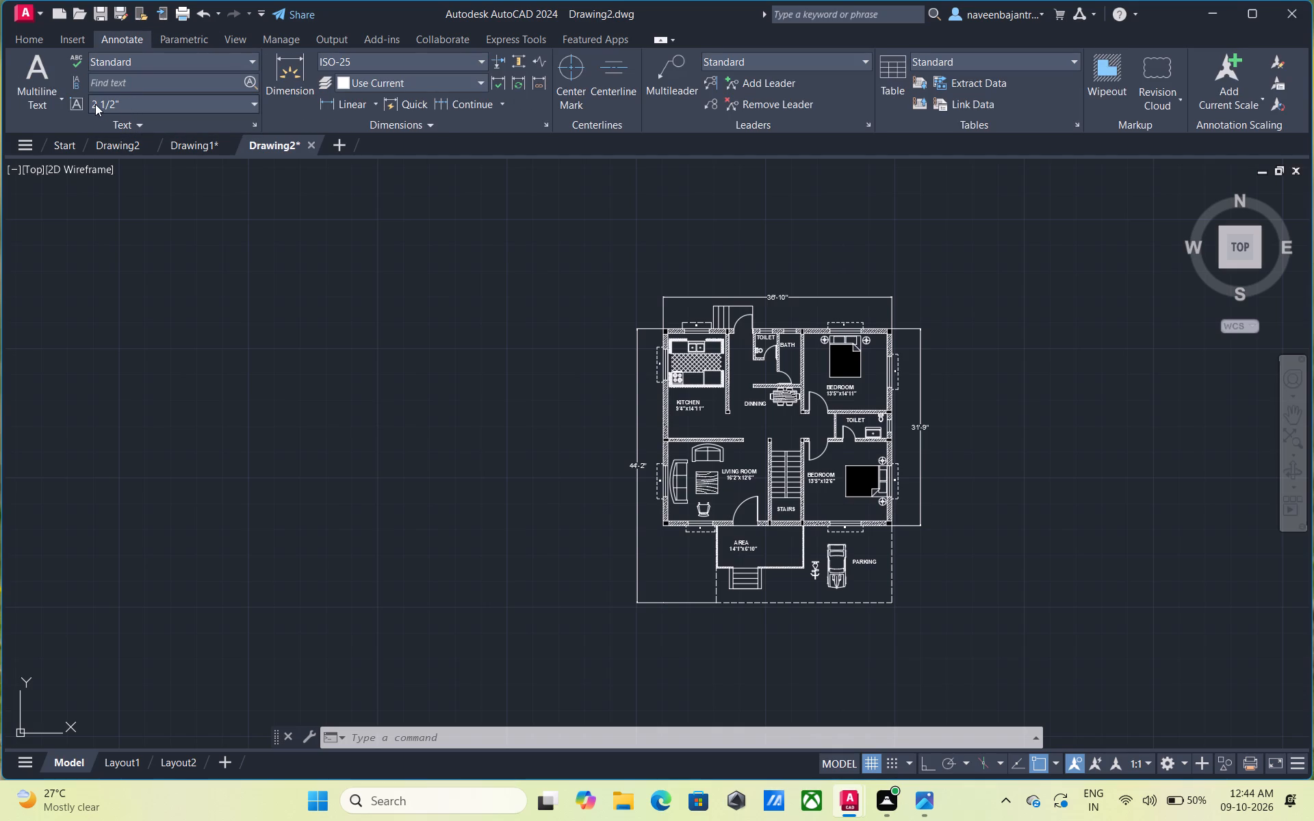
Open the text style settings, examine the fonts available for the Standard style, and close them without applying a change.
click(211, 58)
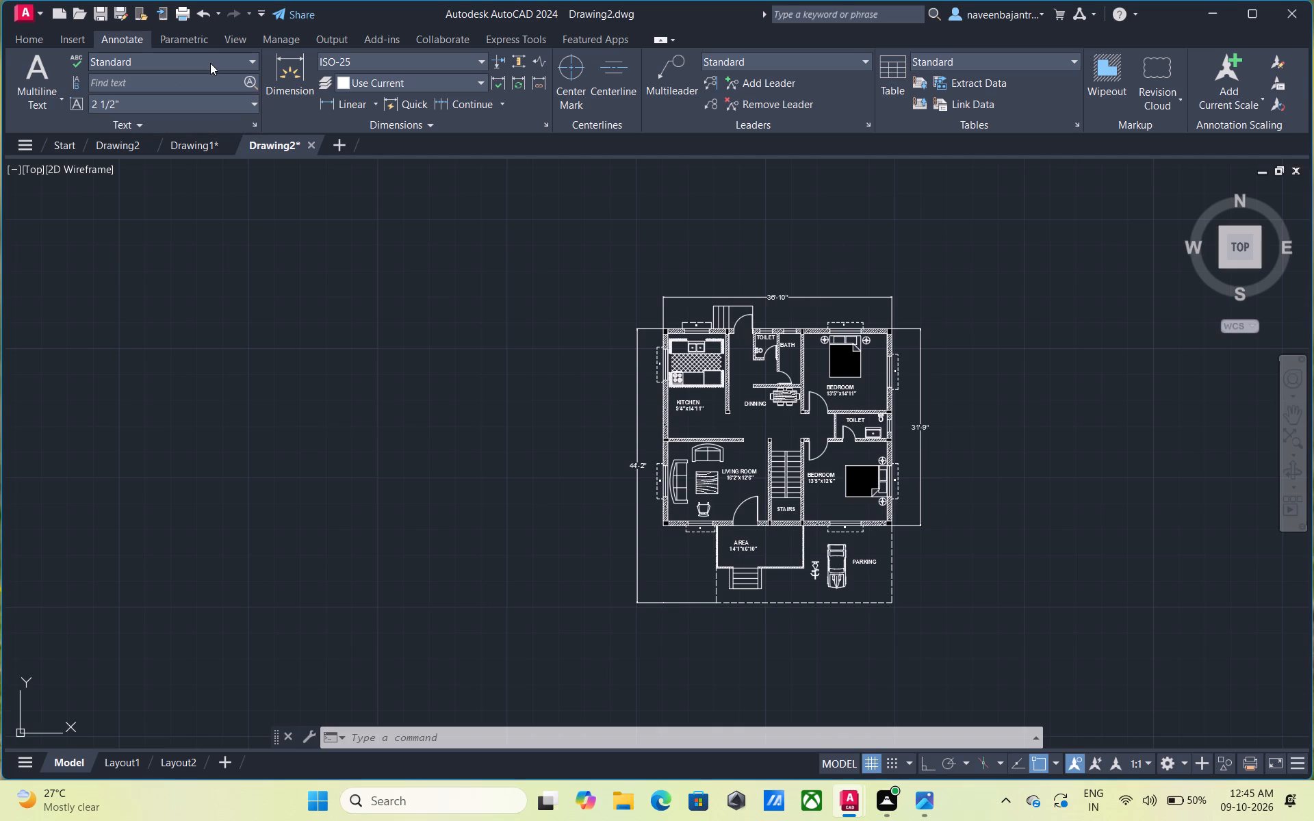
click(208, 63)
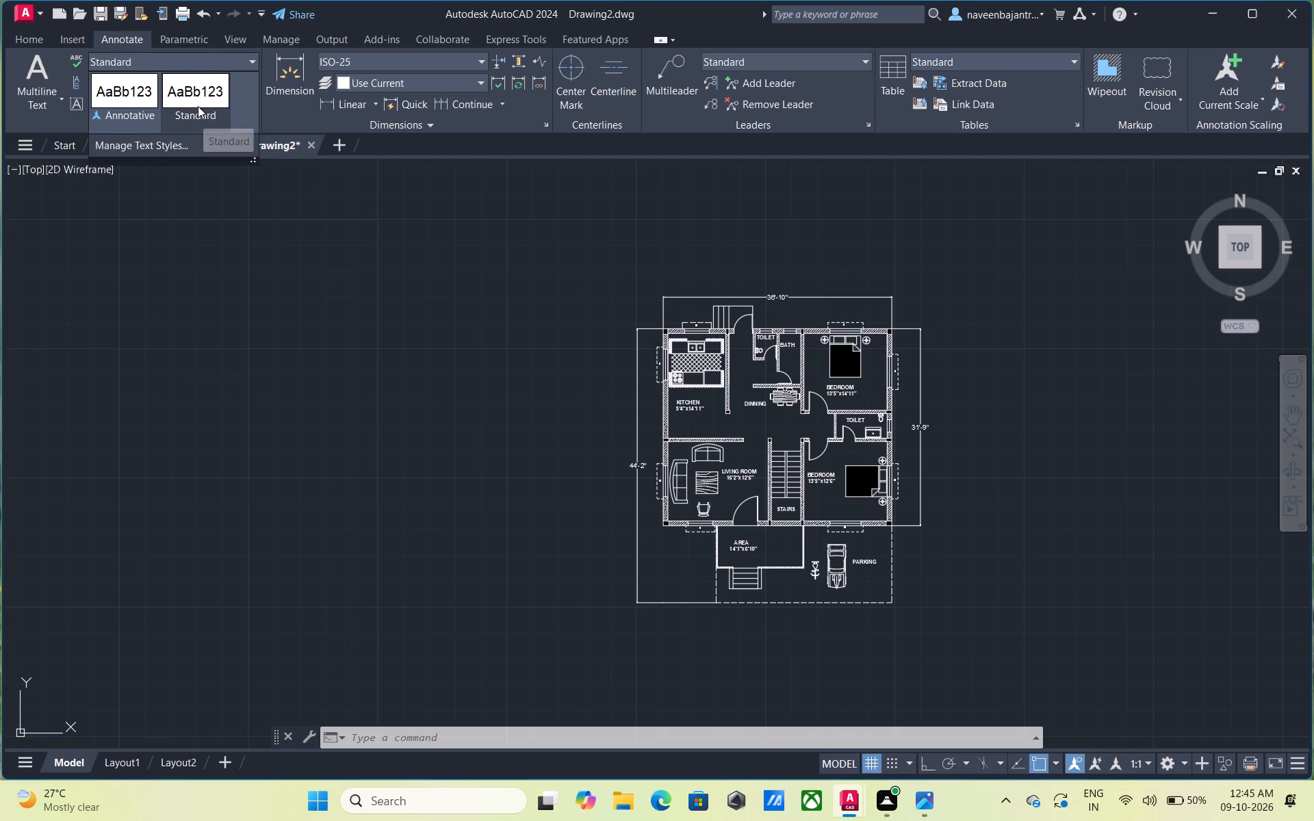
click(160, 148)
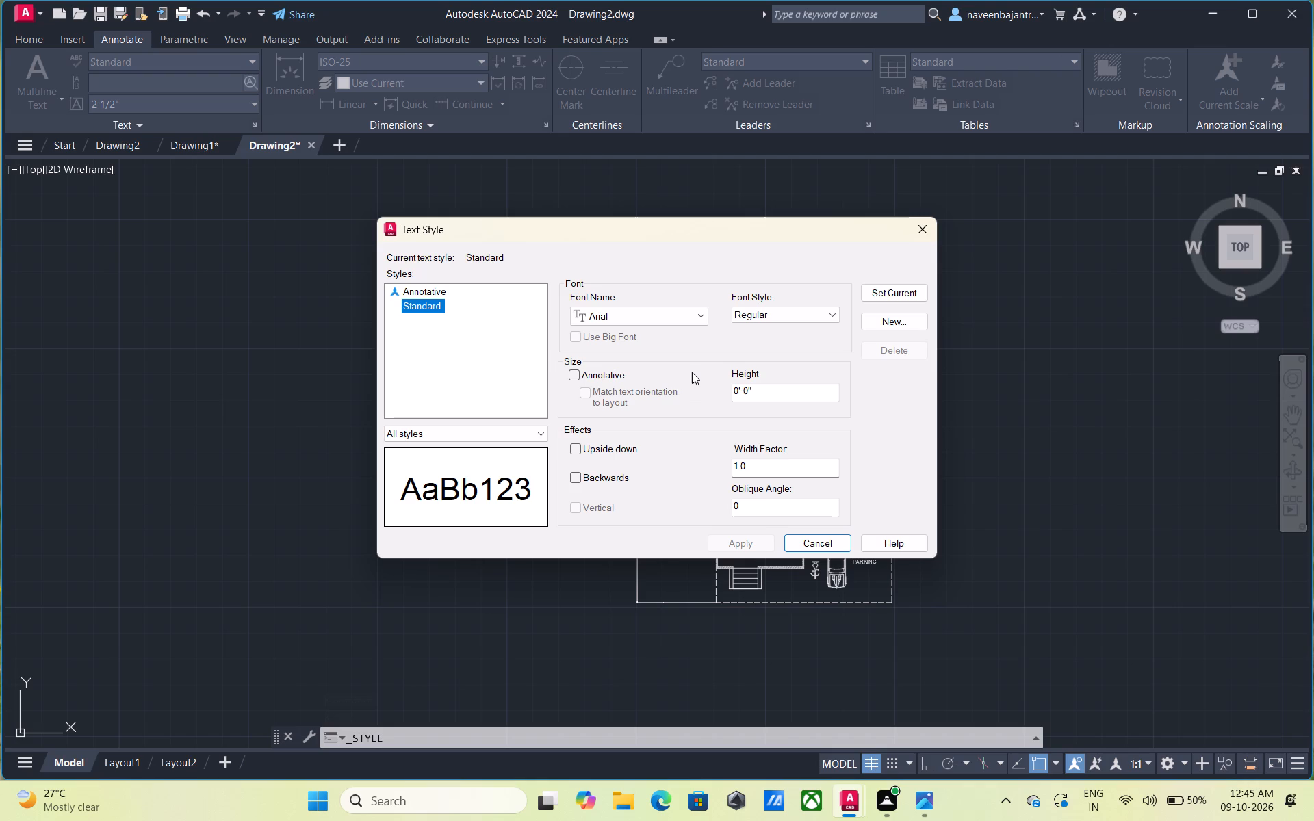
click(705, 312)
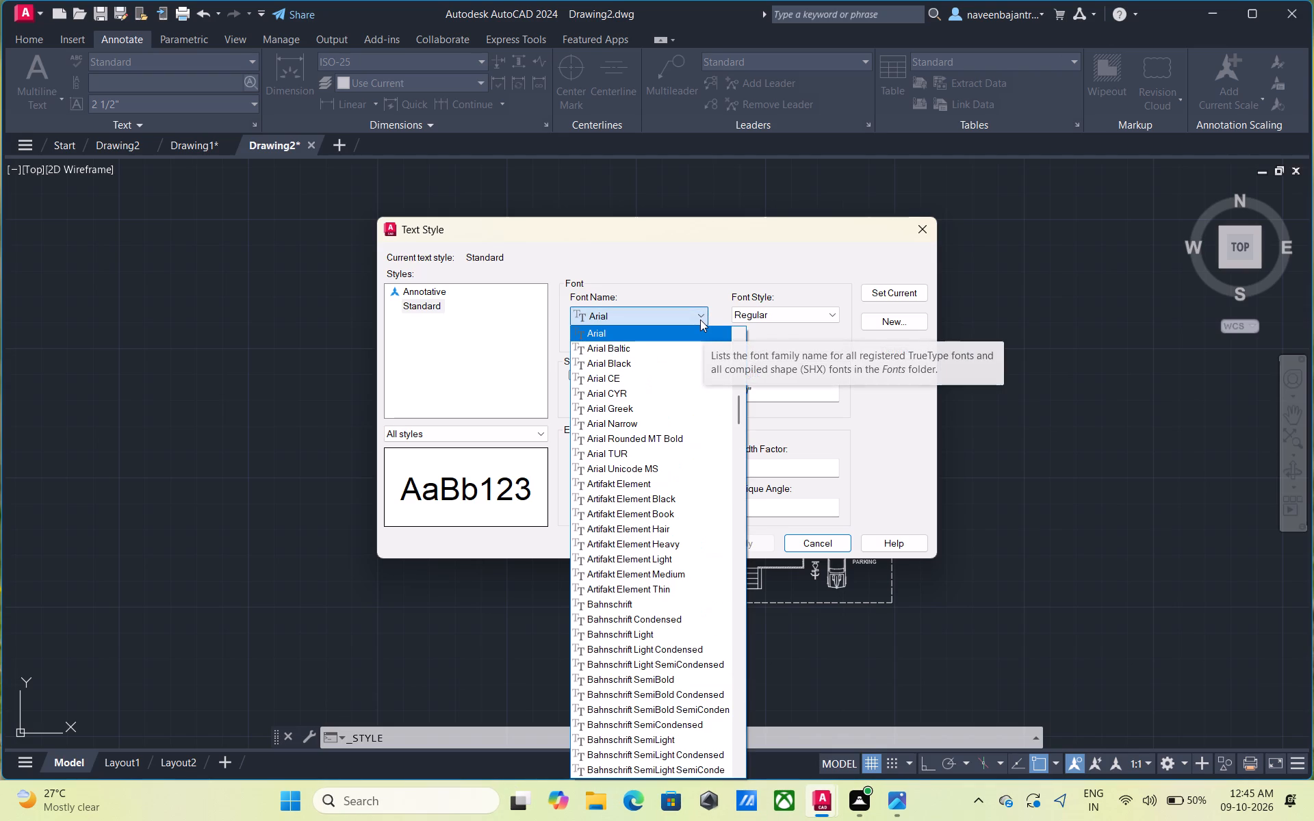
scroll(678, 395, down, 3)
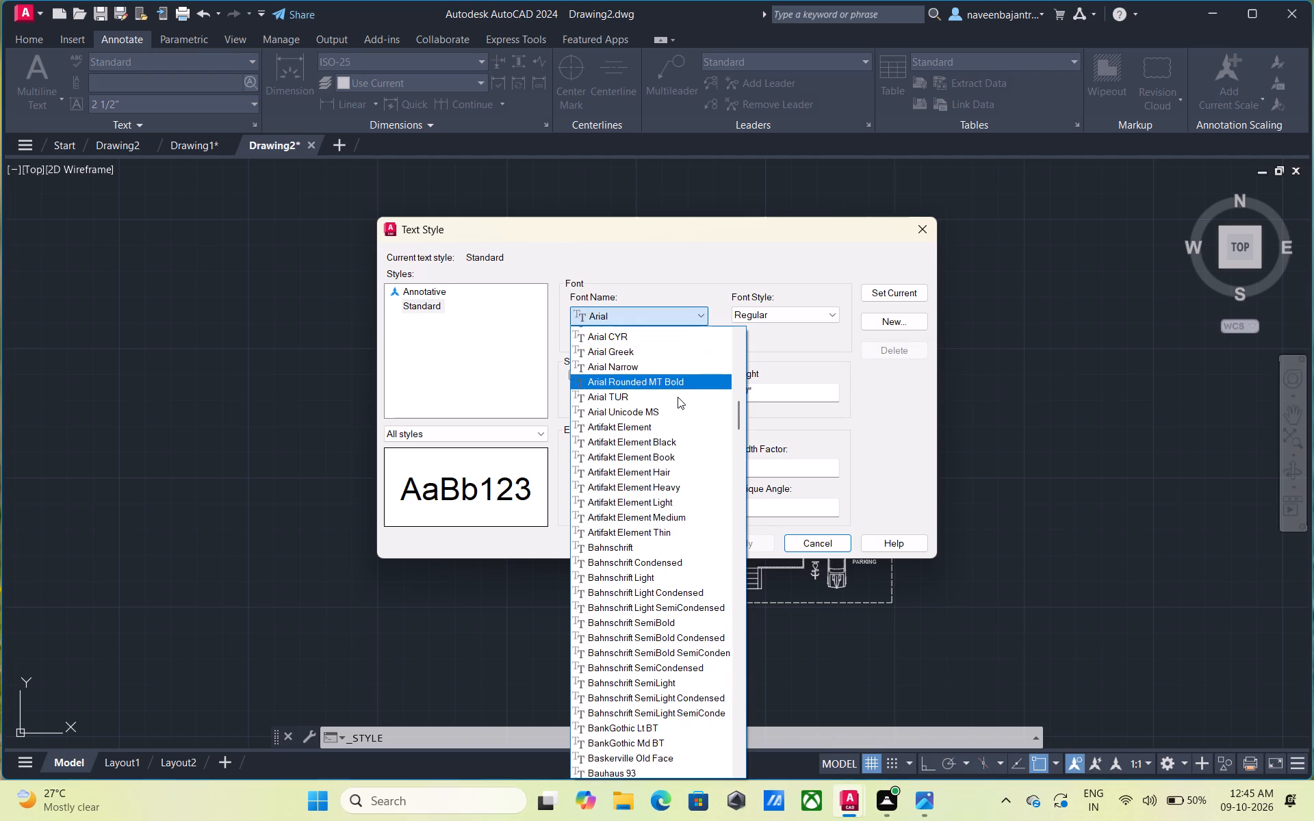
scroll(678, 397, down, 9)
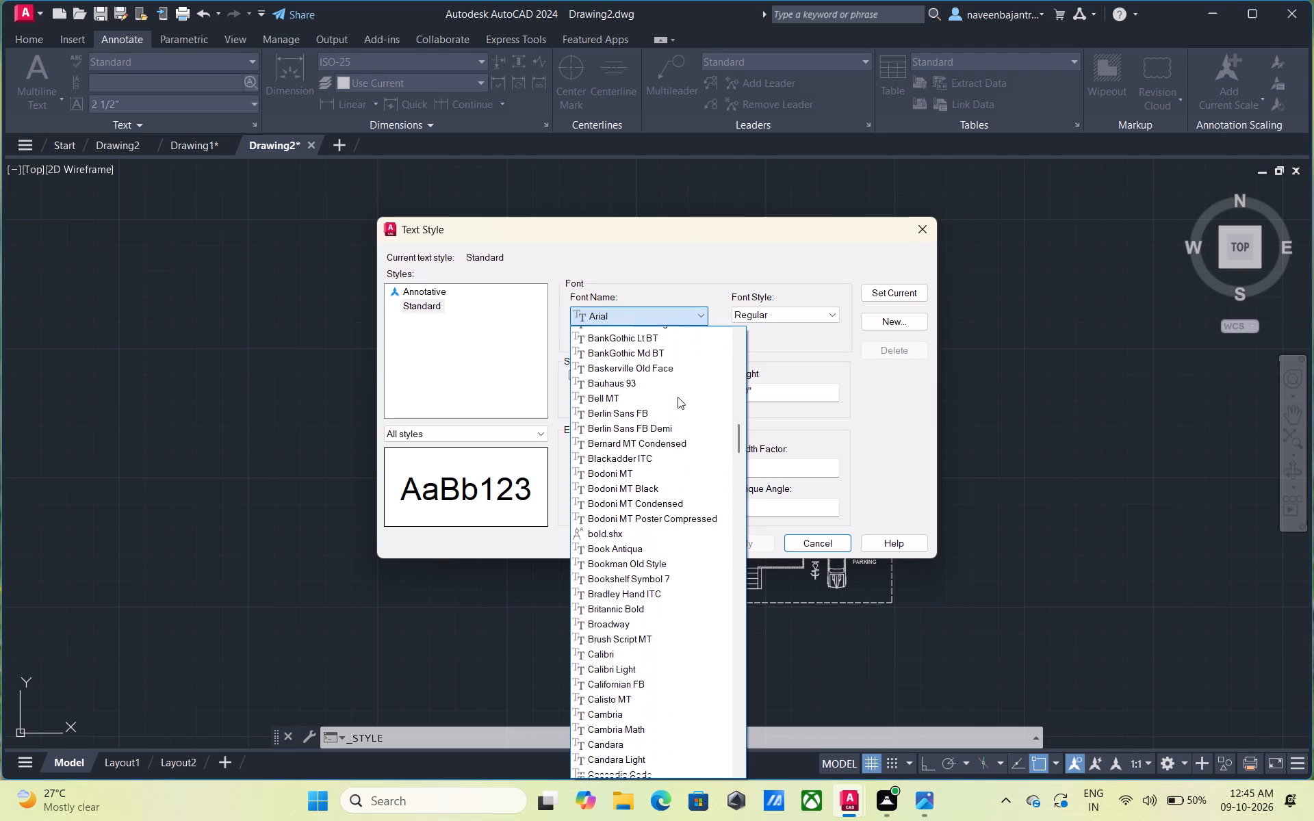
scroll(678, 397, down, 2)
click(683, 315)
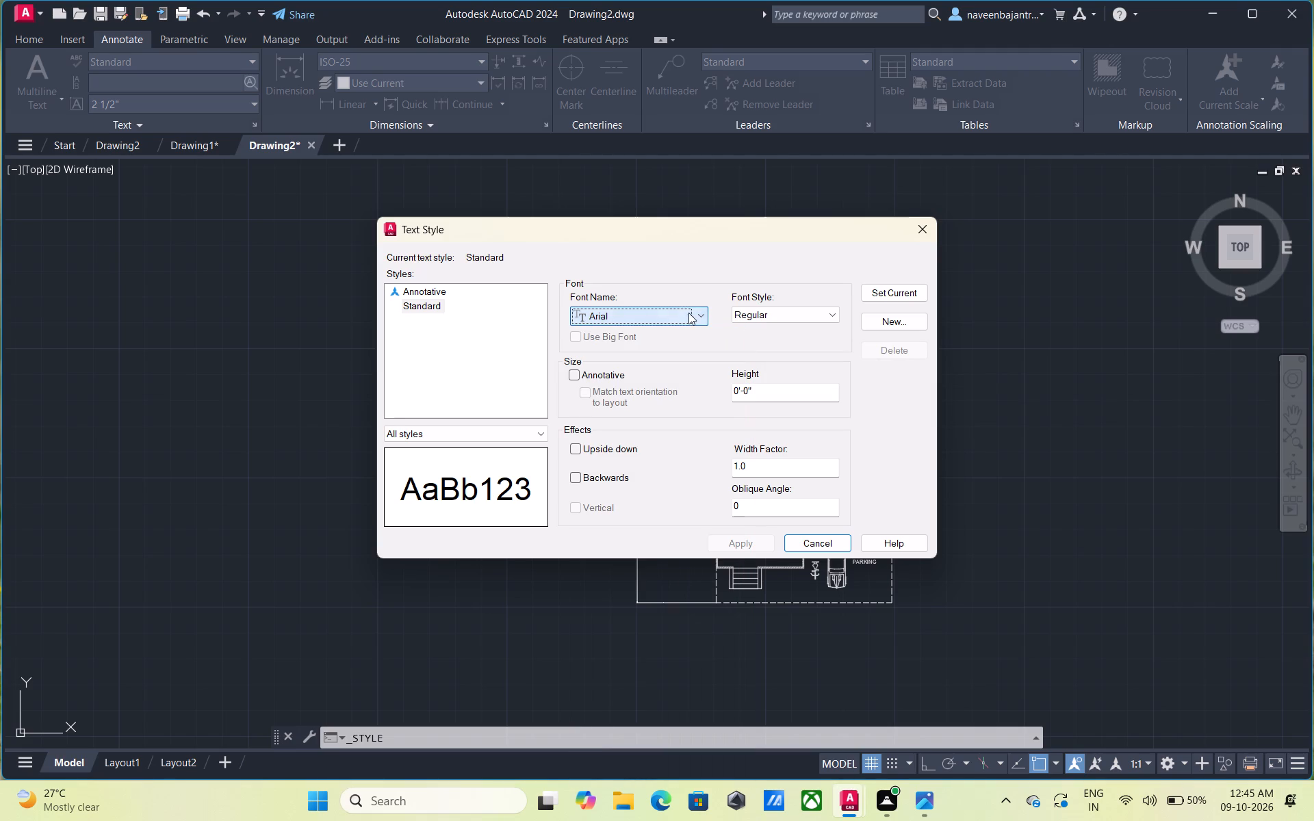
click(927, 233)
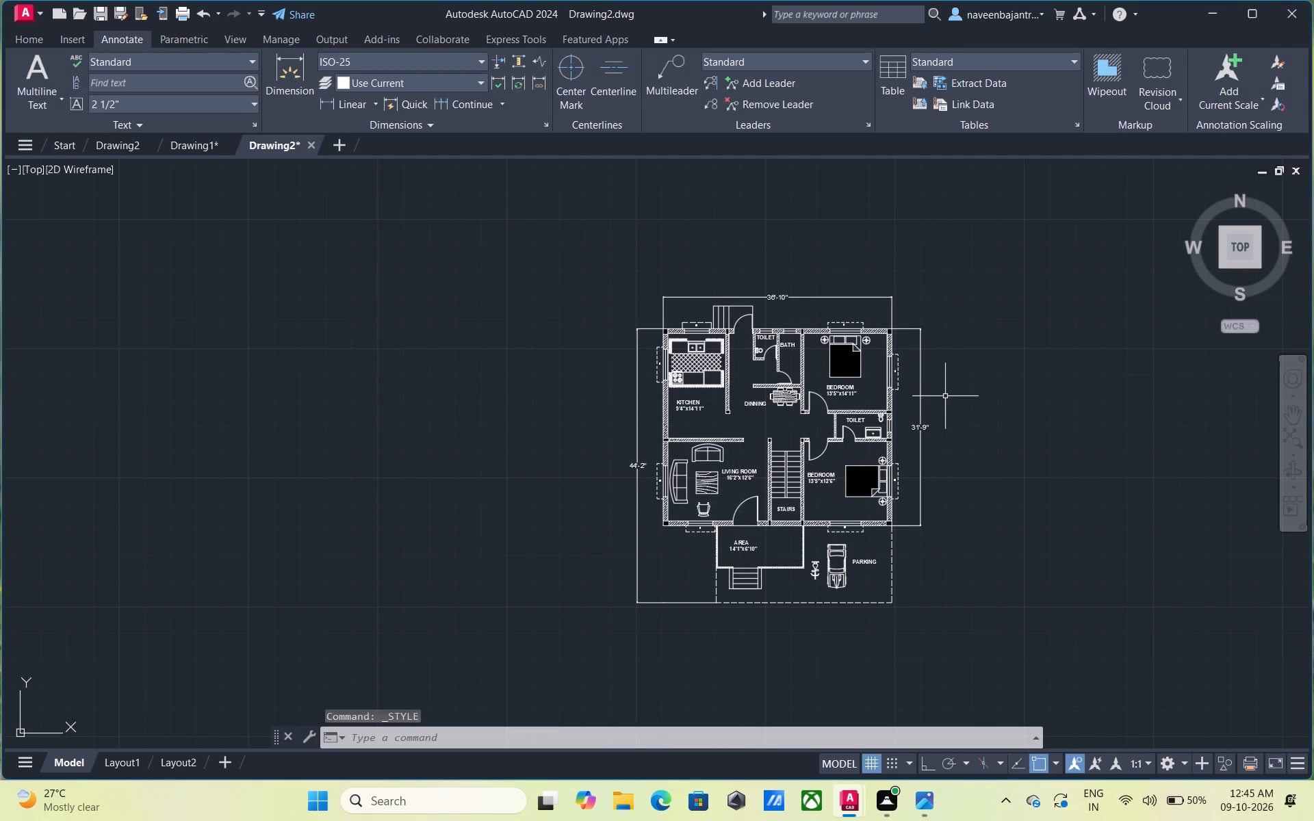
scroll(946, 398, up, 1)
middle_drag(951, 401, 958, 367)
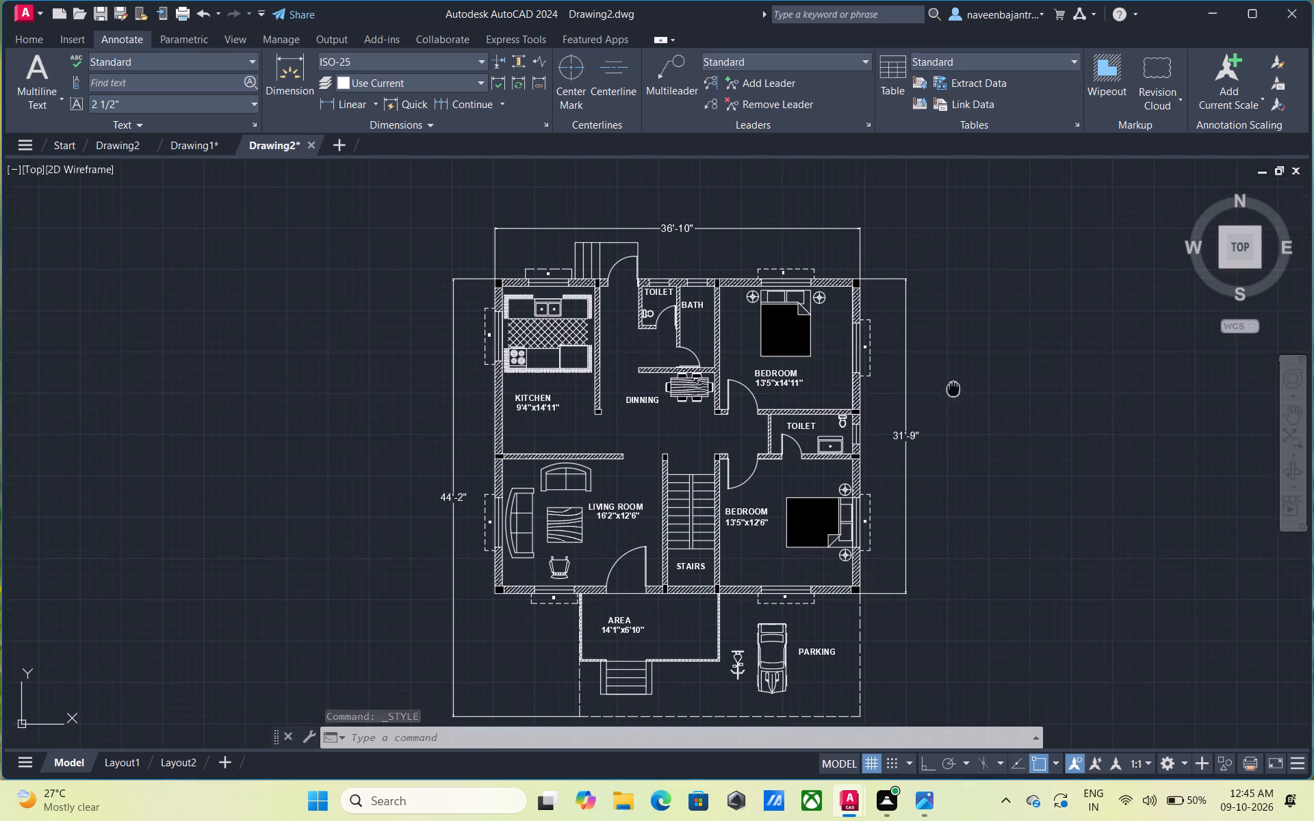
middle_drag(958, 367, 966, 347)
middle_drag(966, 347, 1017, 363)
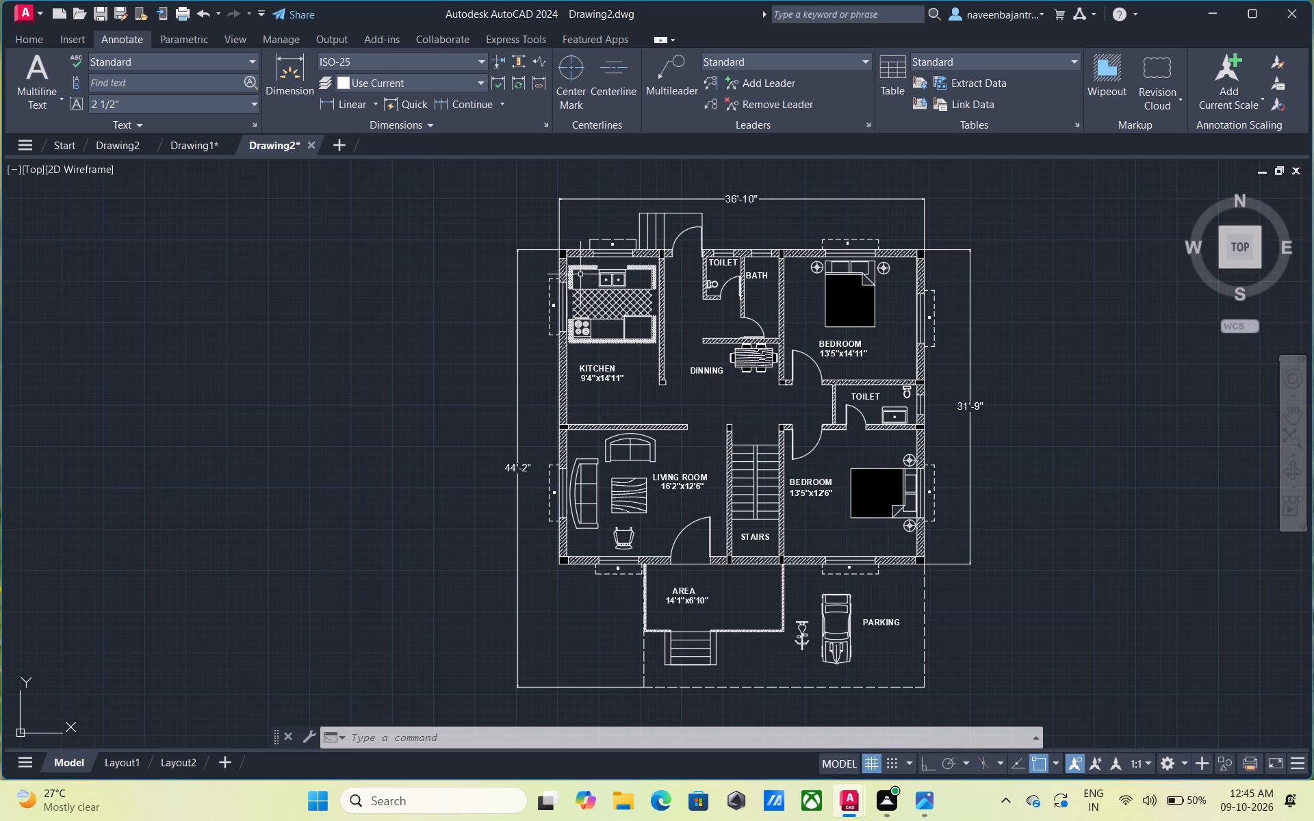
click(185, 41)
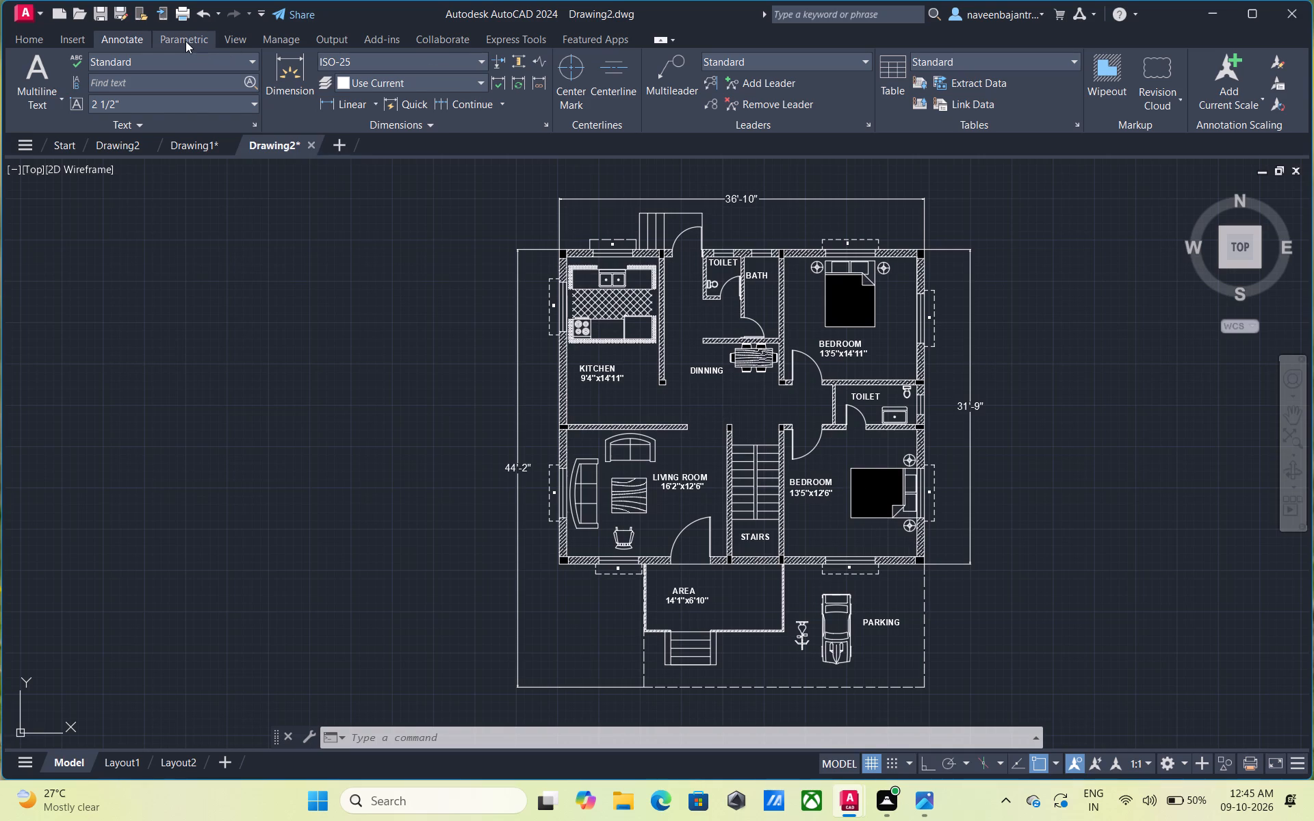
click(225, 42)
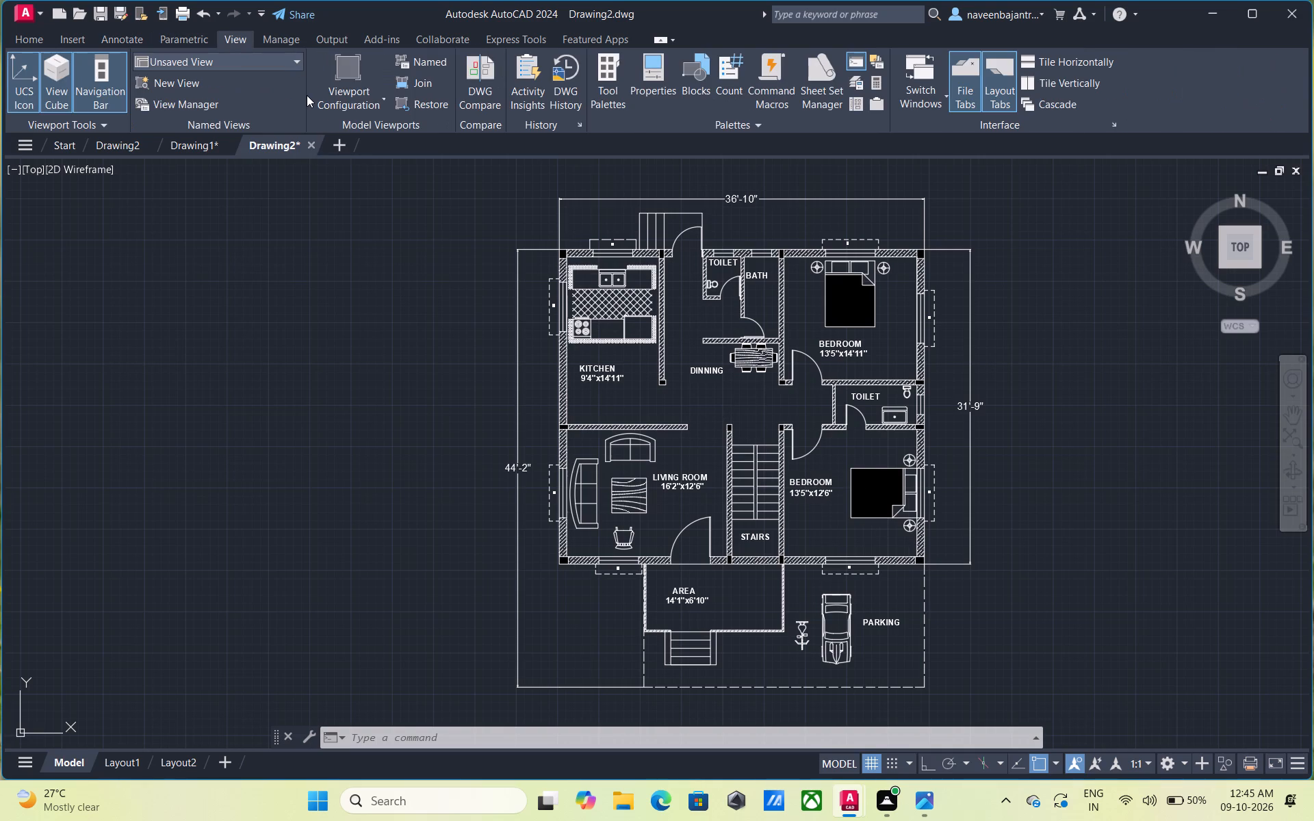
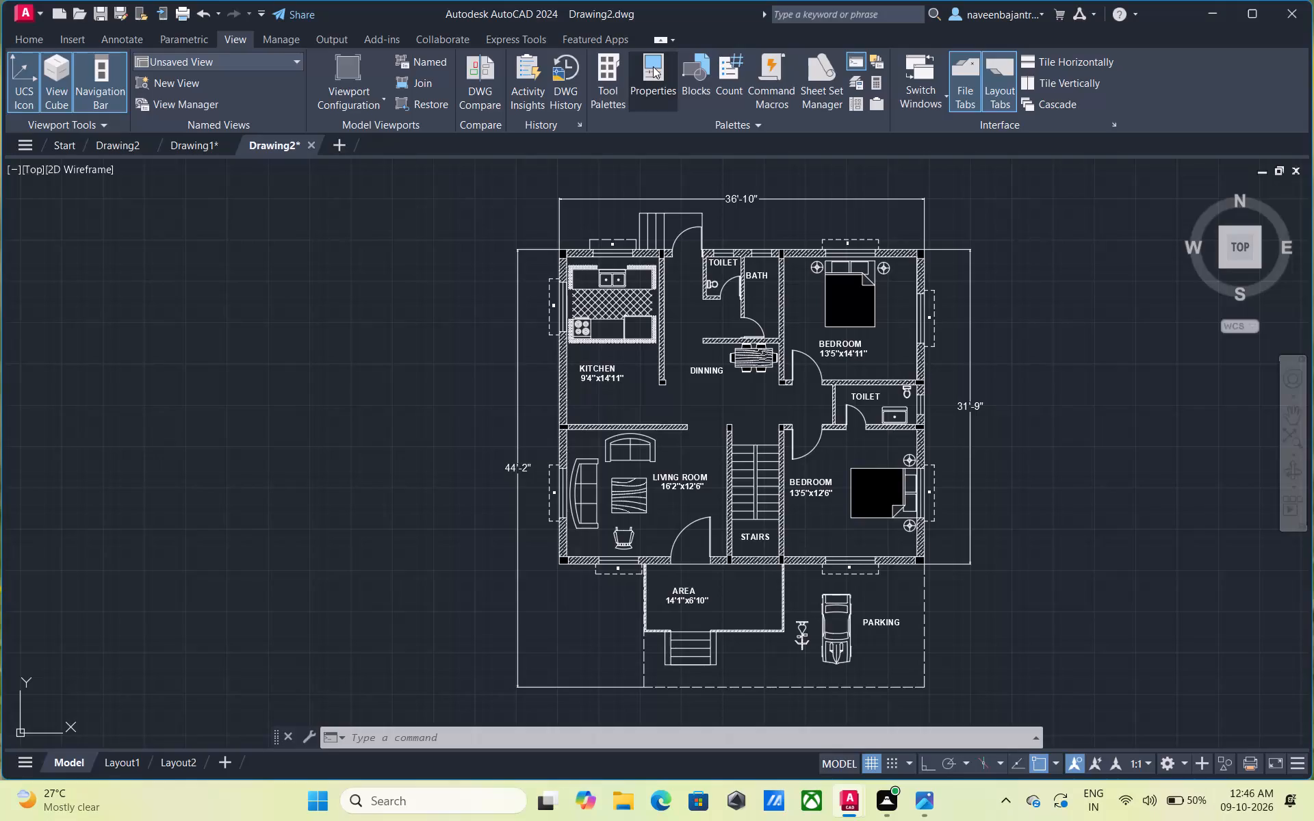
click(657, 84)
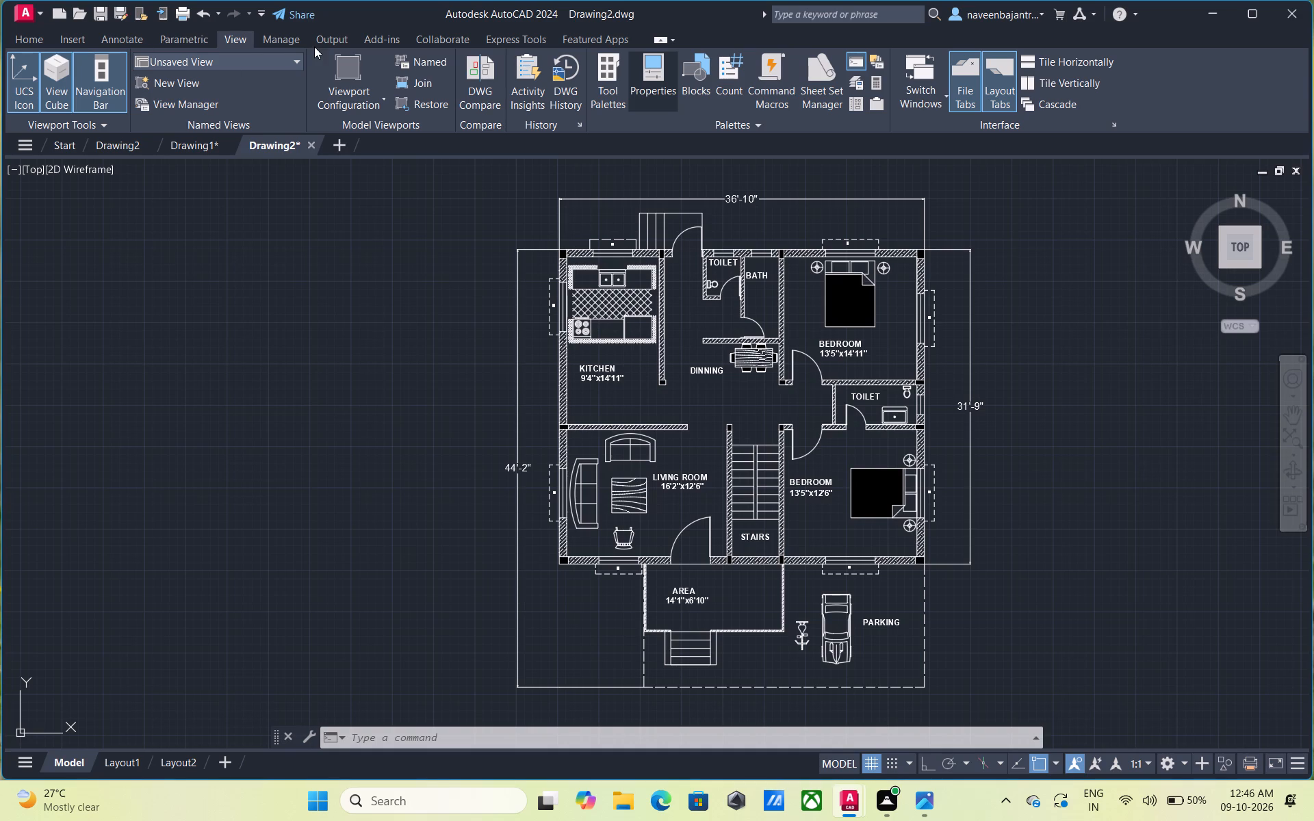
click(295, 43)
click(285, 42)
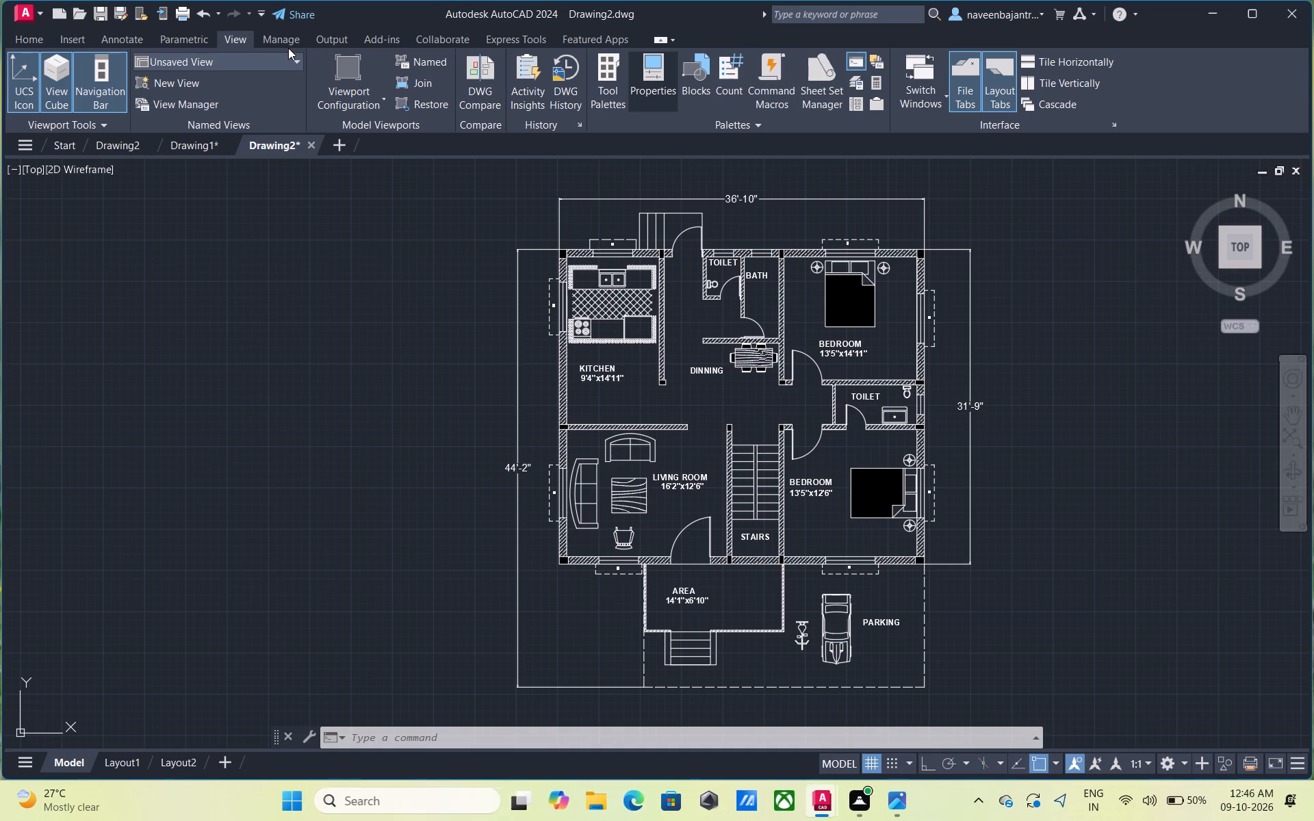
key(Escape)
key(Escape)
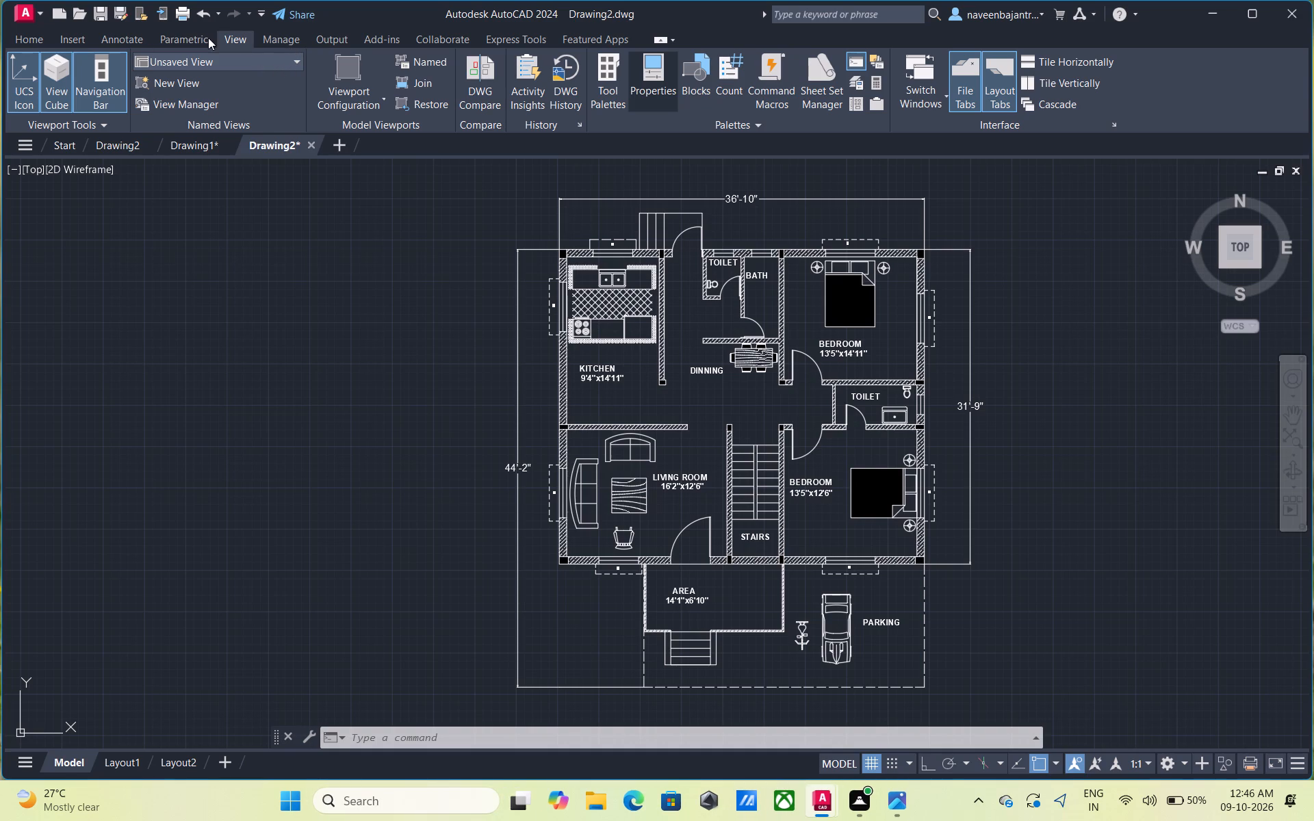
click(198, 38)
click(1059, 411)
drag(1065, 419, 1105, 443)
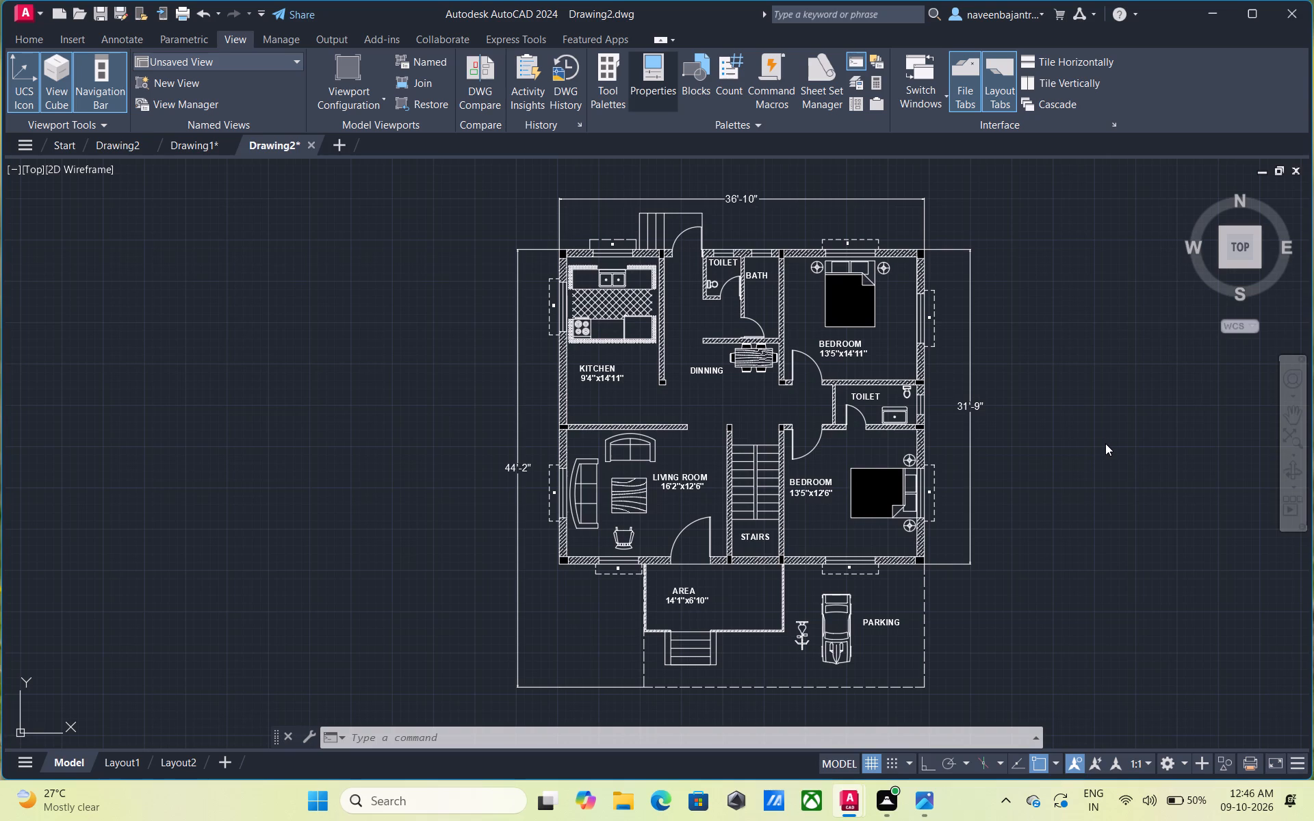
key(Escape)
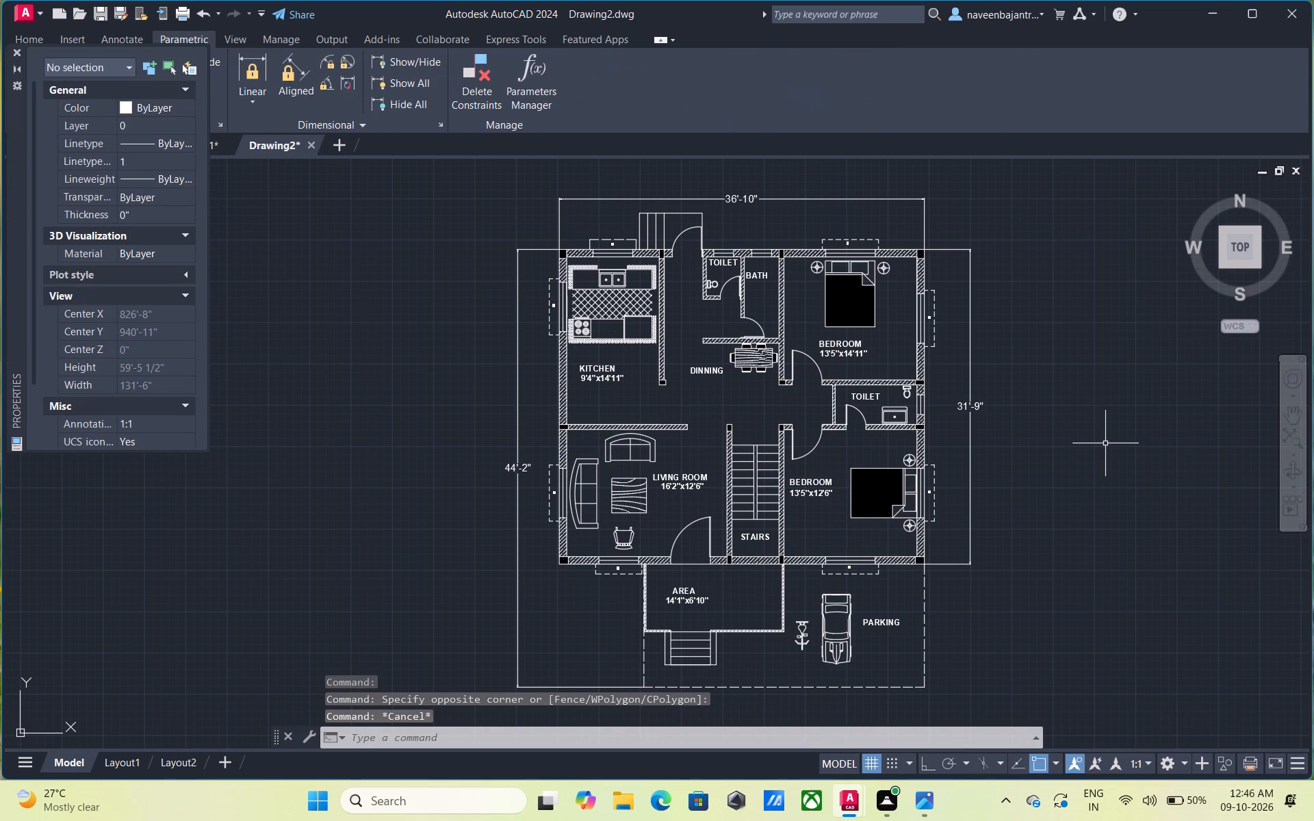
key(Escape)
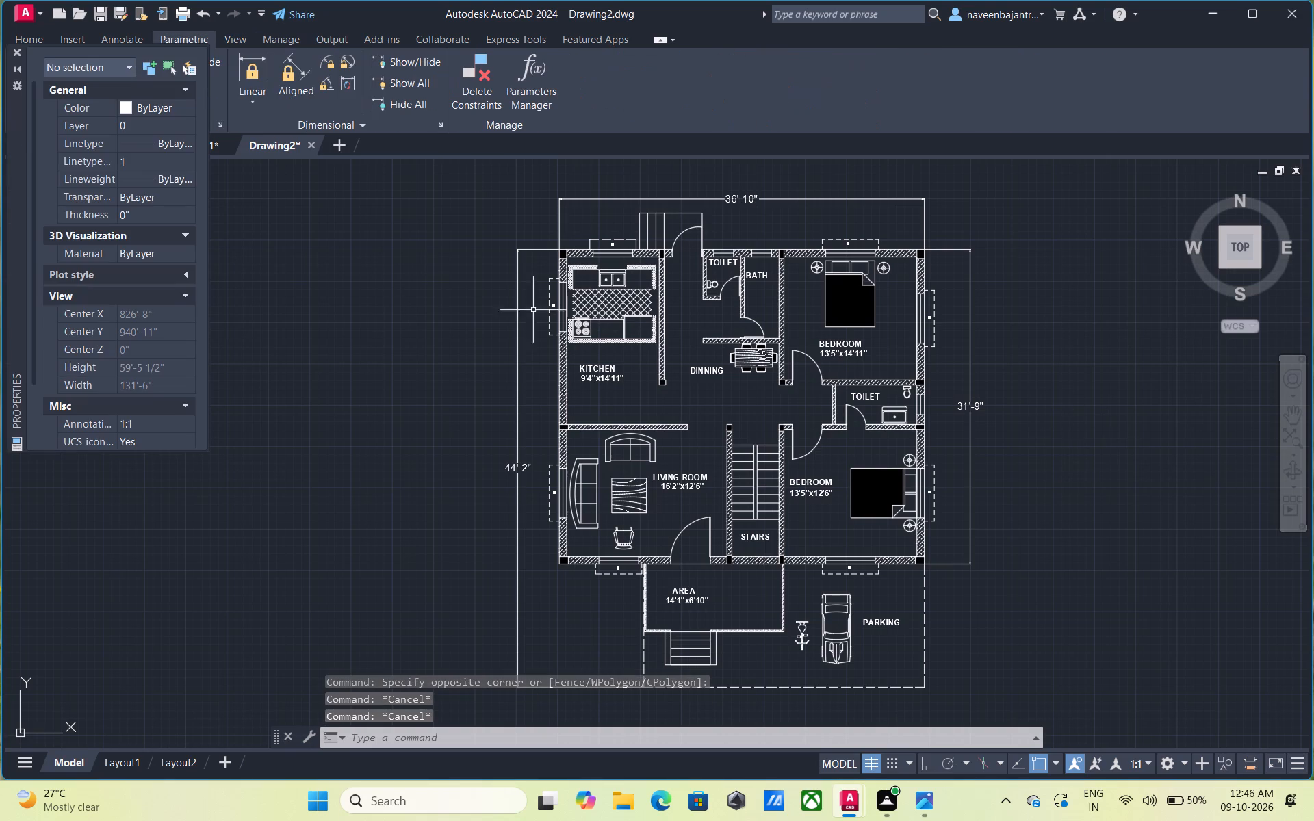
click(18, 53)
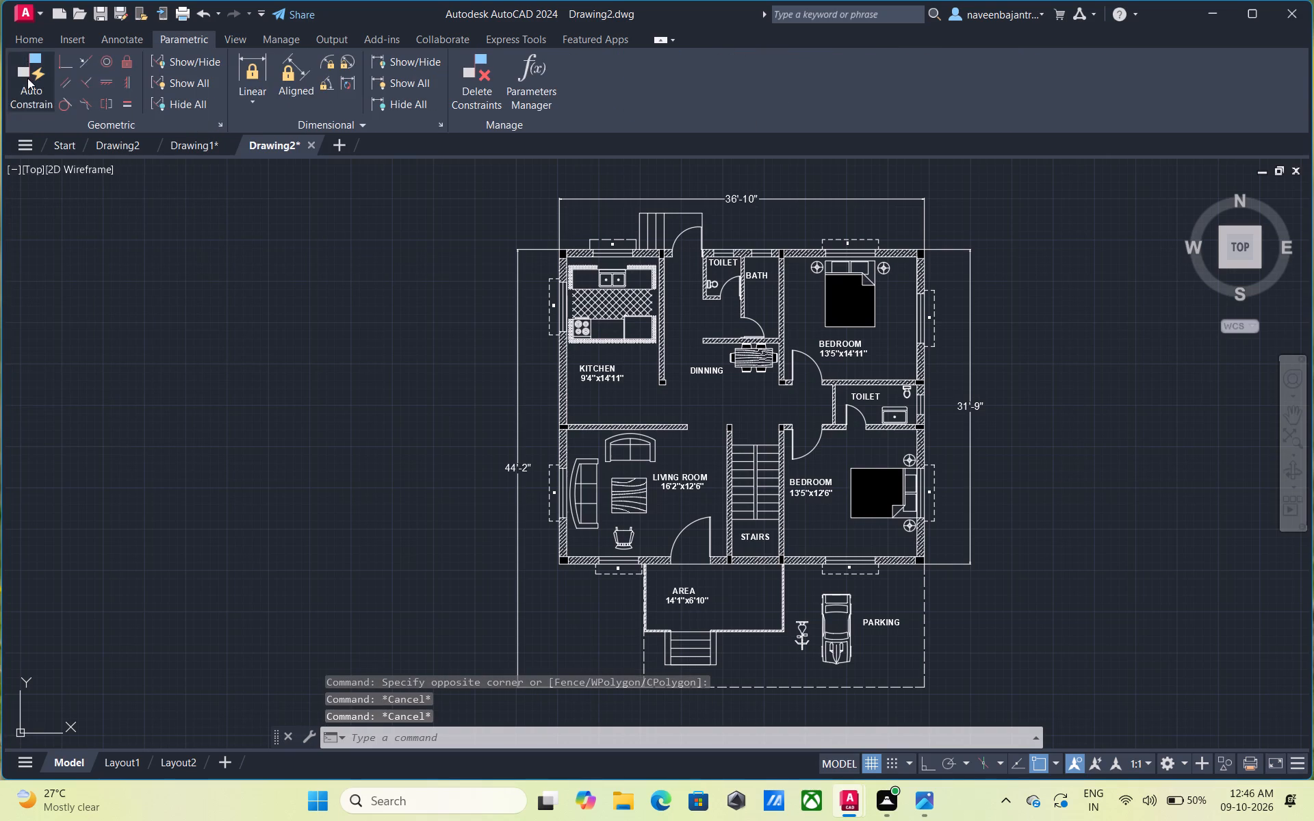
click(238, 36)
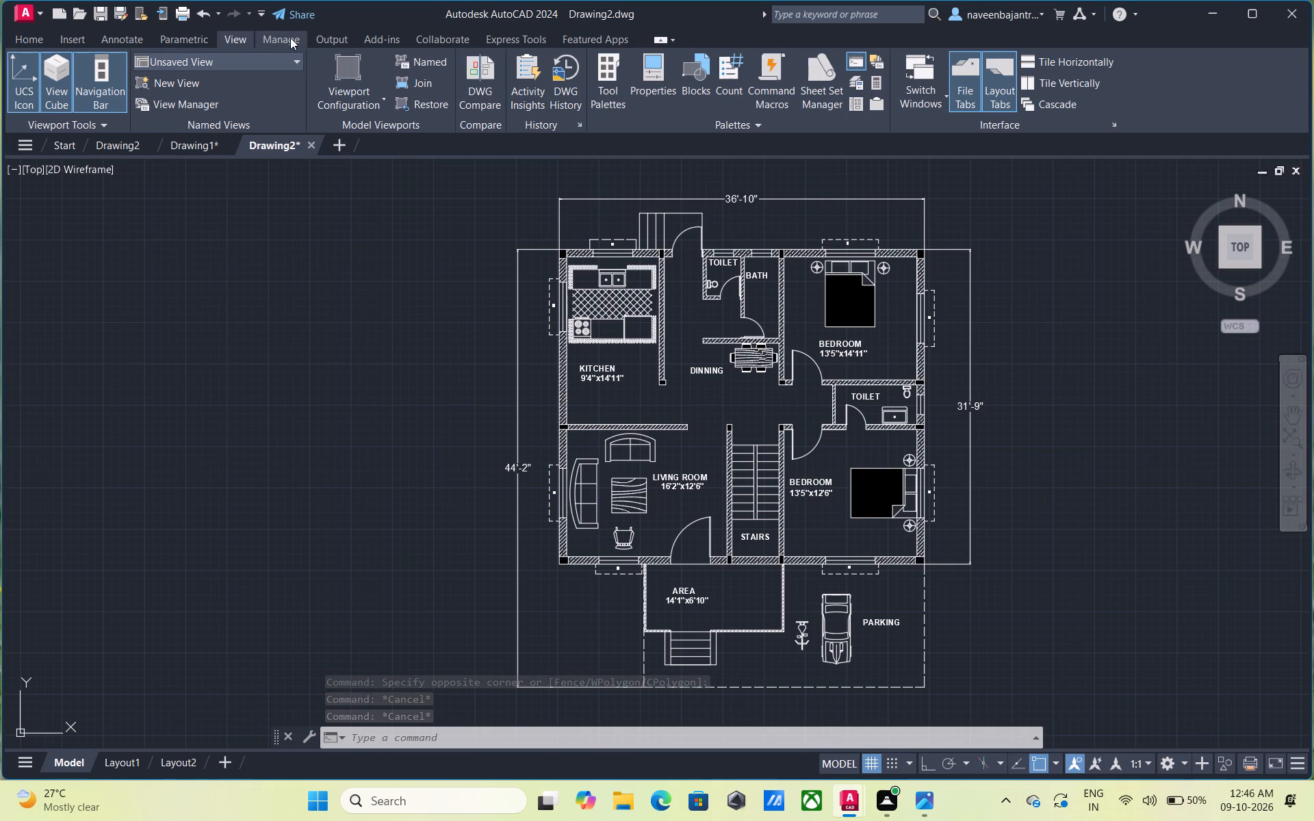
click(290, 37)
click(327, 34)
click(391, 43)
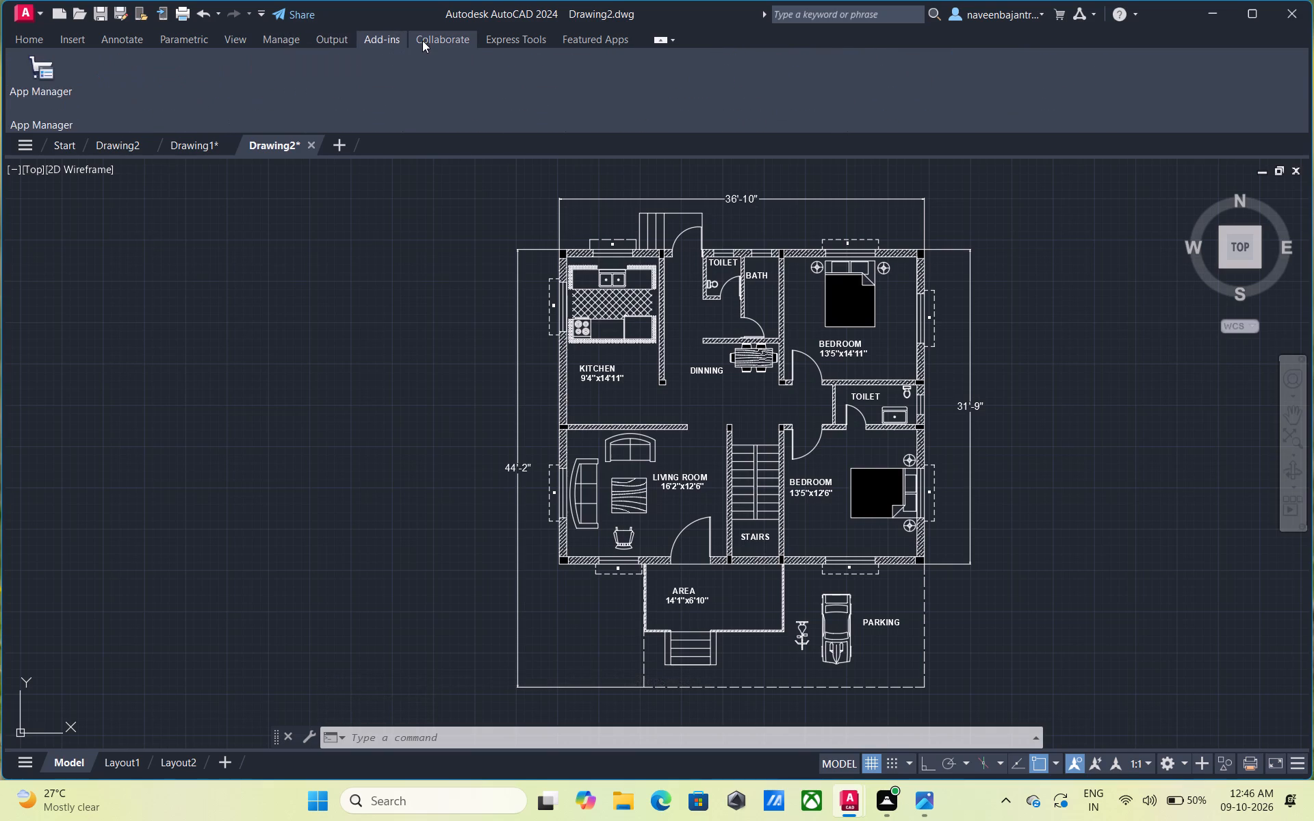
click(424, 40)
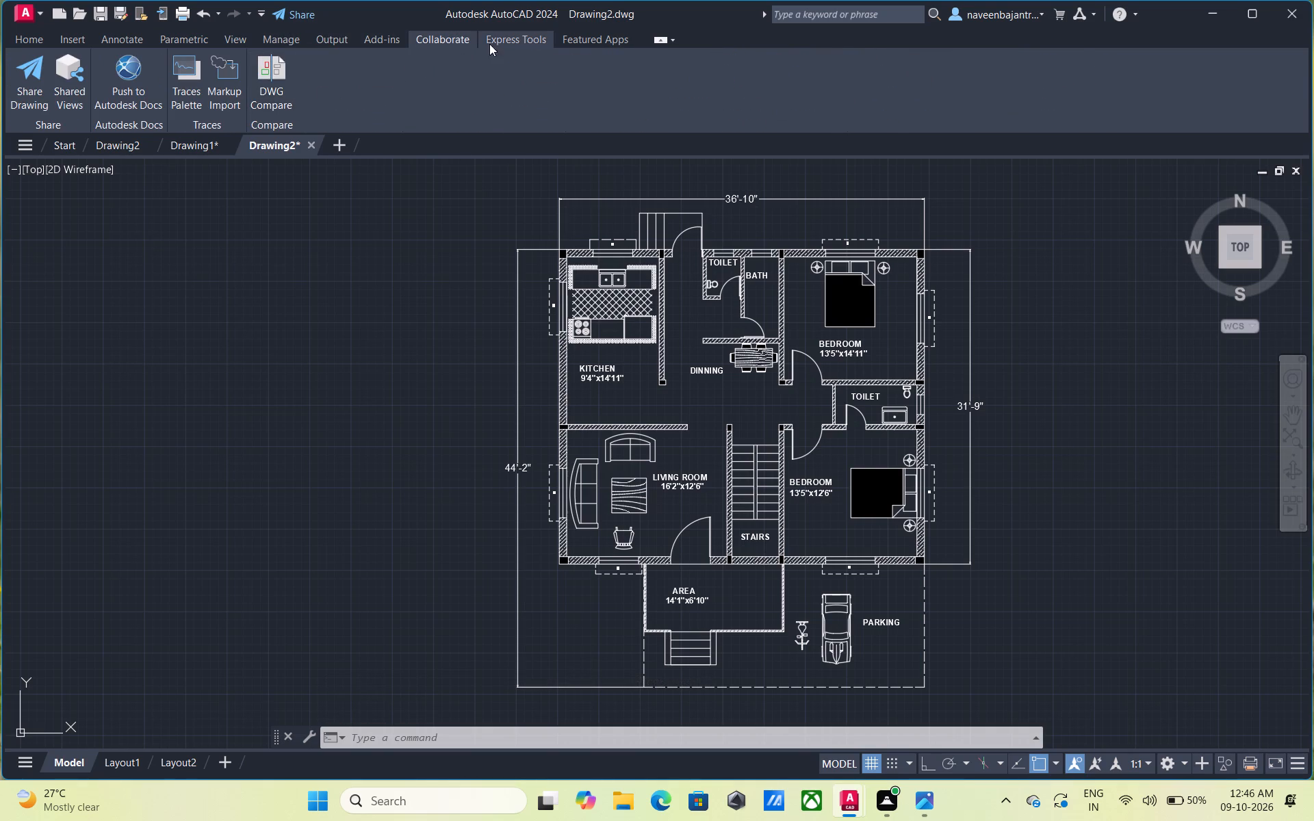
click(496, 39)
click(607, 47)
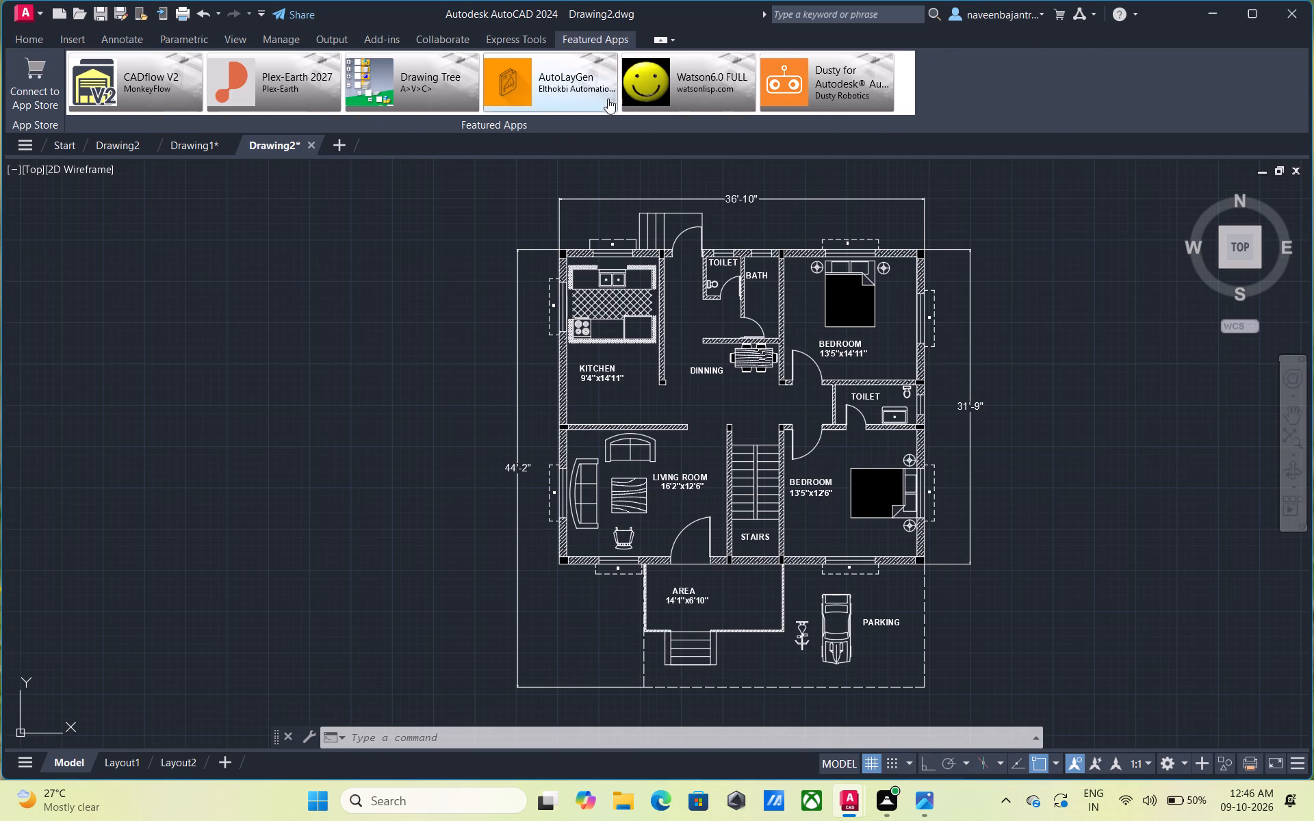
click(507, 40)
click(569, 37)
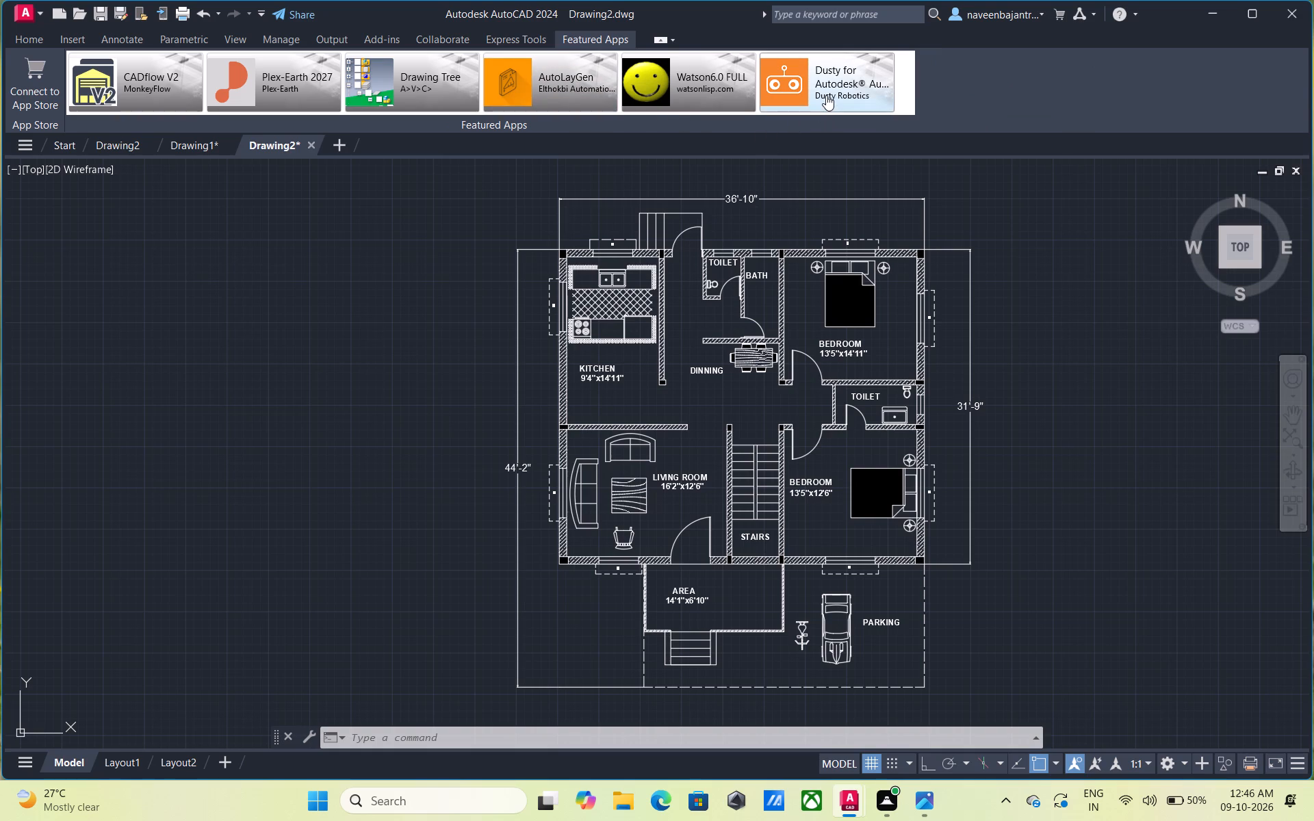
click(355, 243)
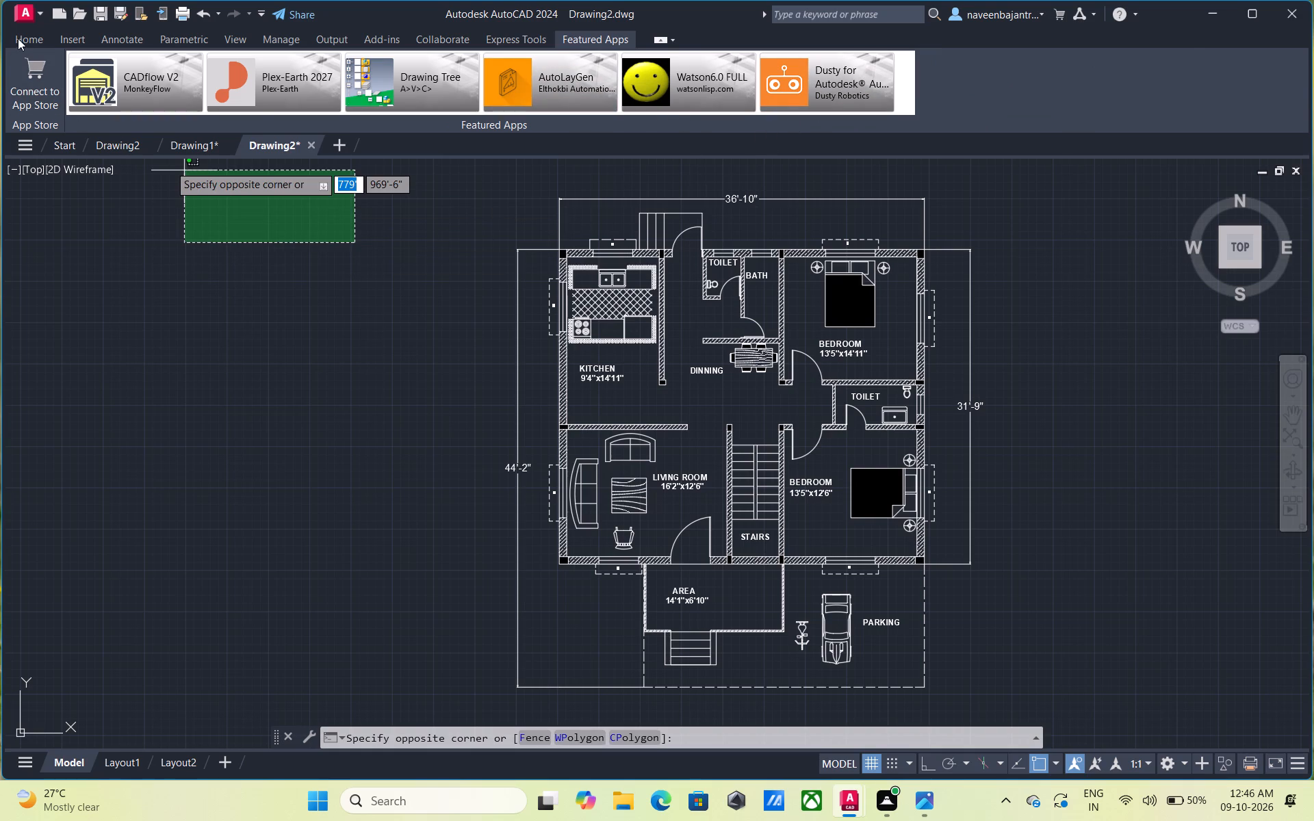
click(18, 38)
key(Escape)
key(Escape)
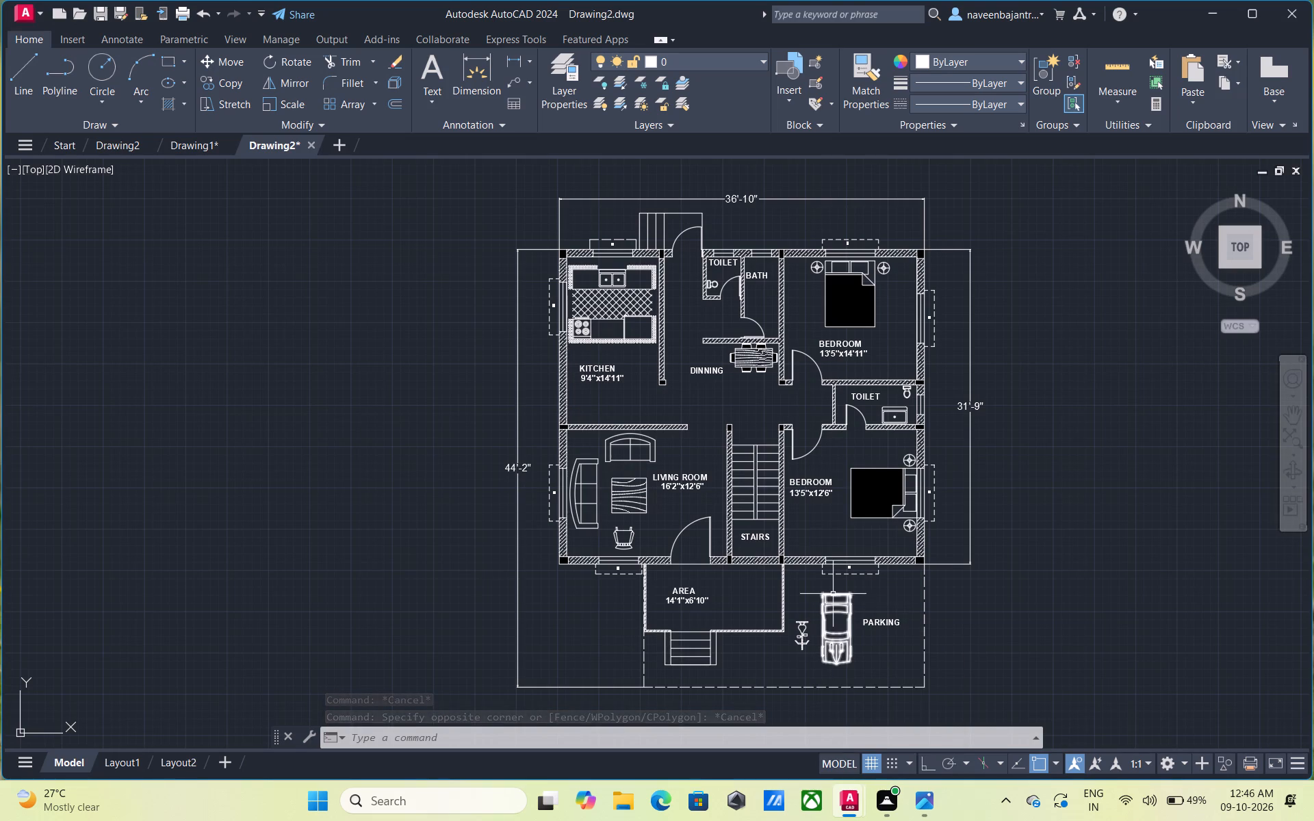
Scale up the W label of the south bedroom's south window about 2.5 times, using a base point at the letter's lower edge.
scroll(858, 521, up, 3)
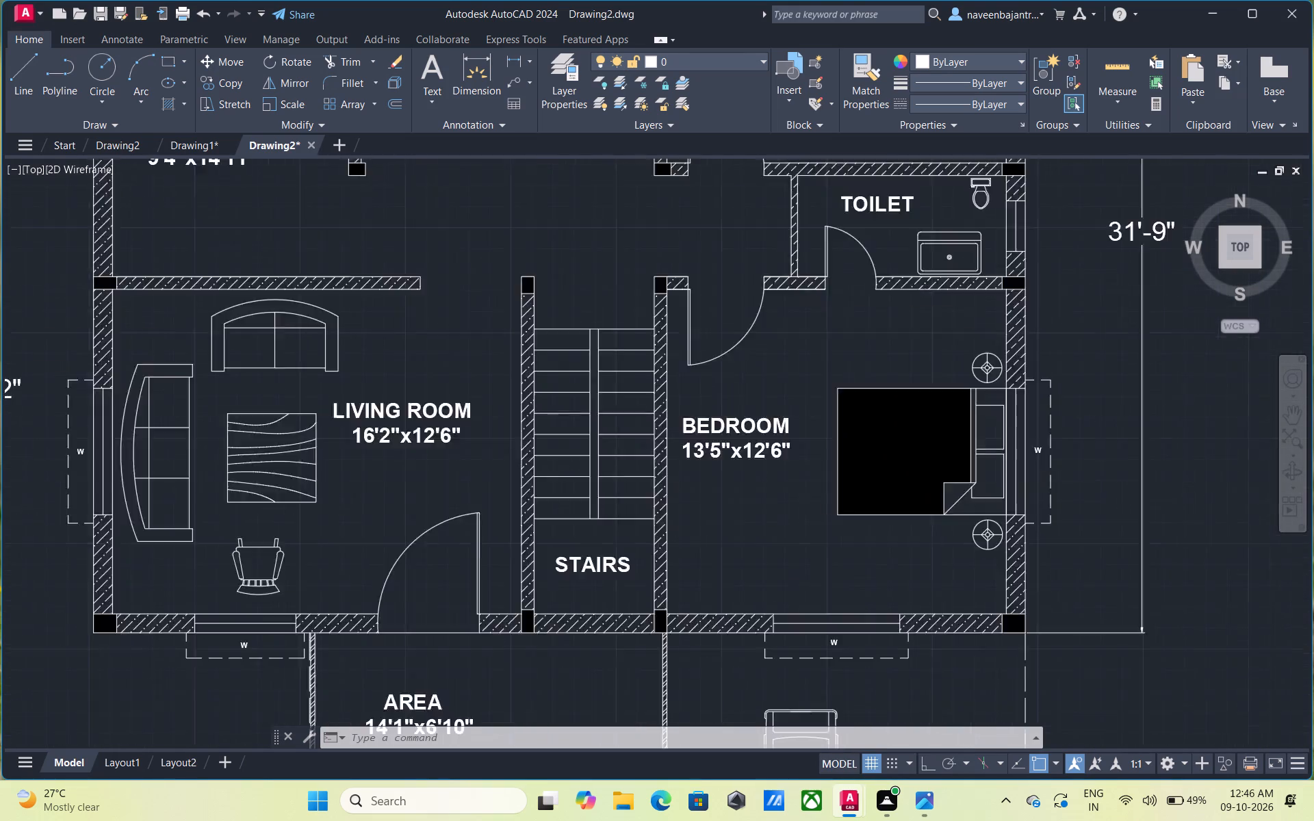
scroll(858, 521, up, 2)
scroll(858, 521, down, 2)
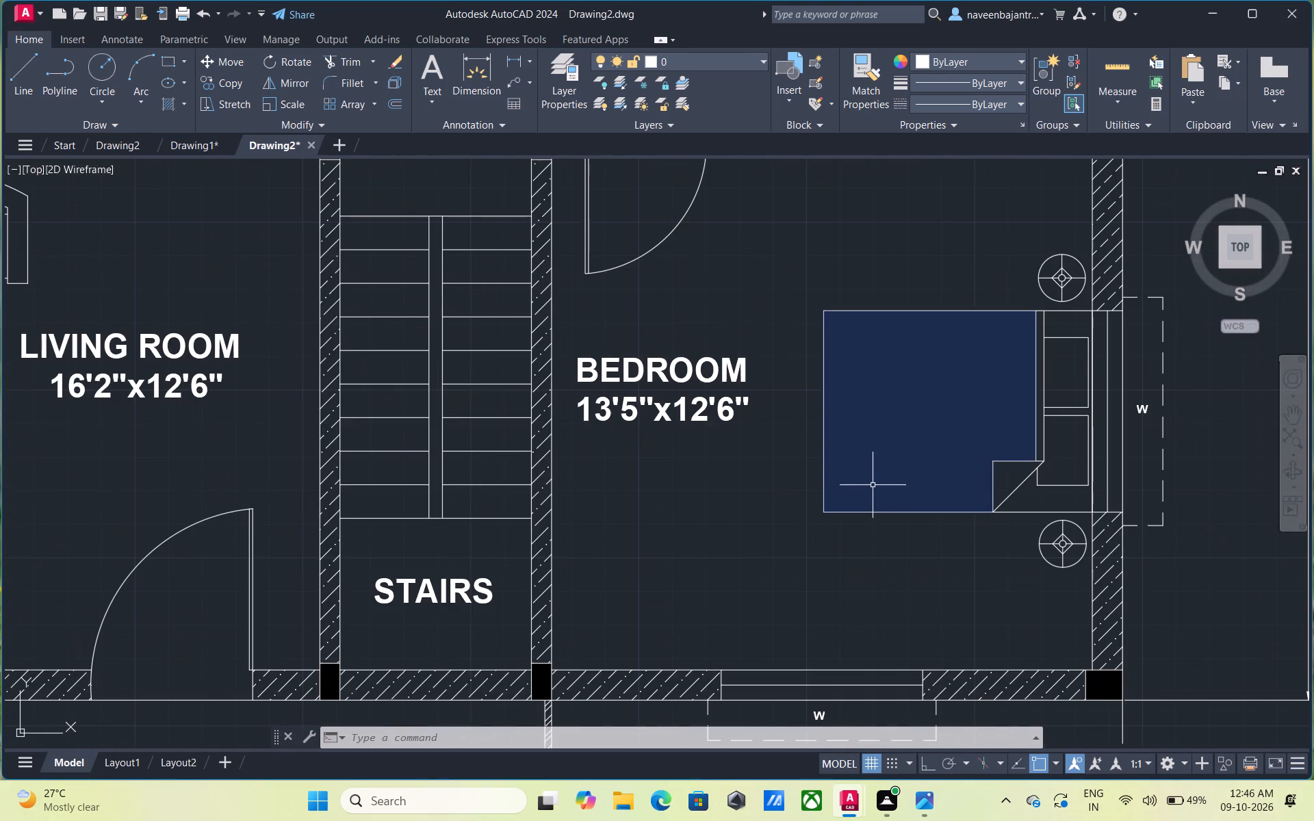
middle_drag(873, 485, 832, 531)
scroll(832, 531, down, 2)
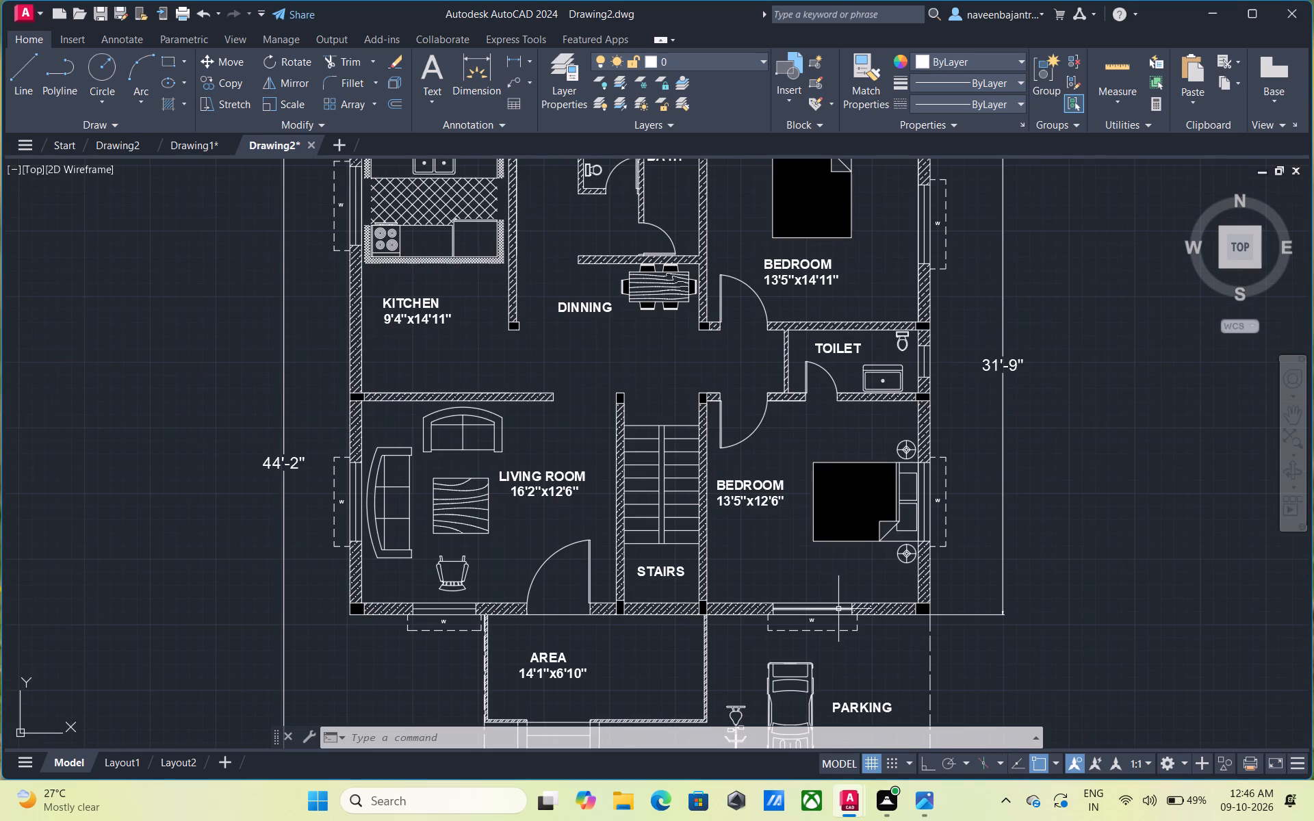
scroll(774, 613, up, 2)
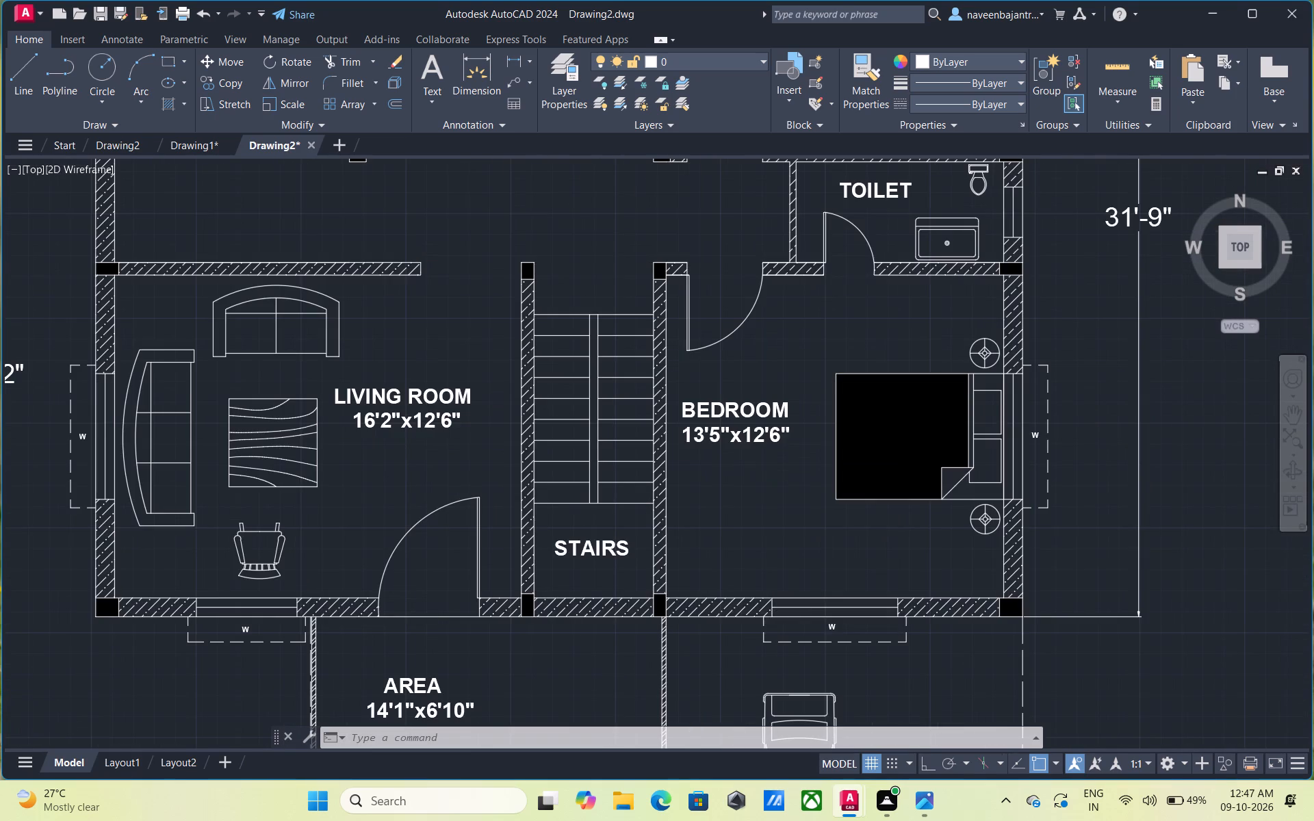
scroll(774, 613, up, 1)
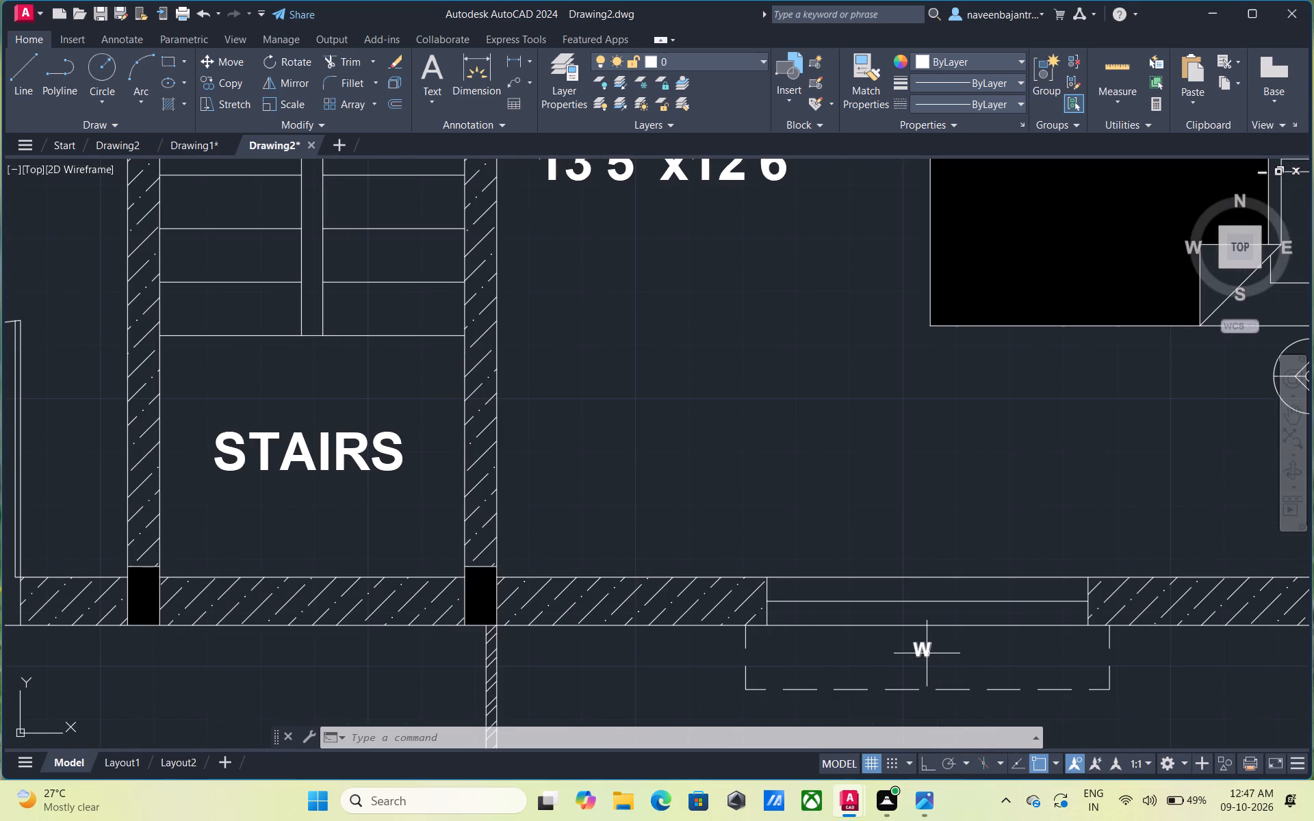
click(927, 653)
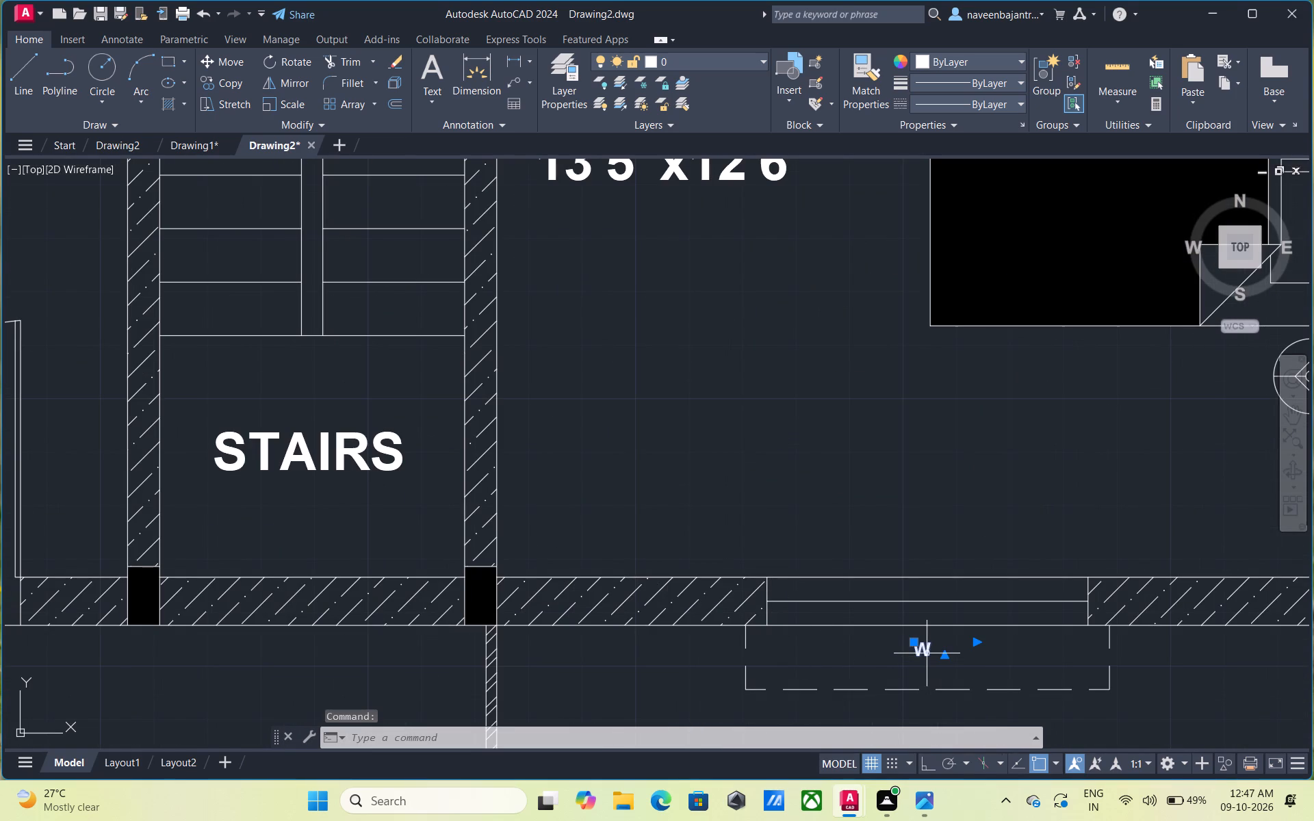
text(SC)
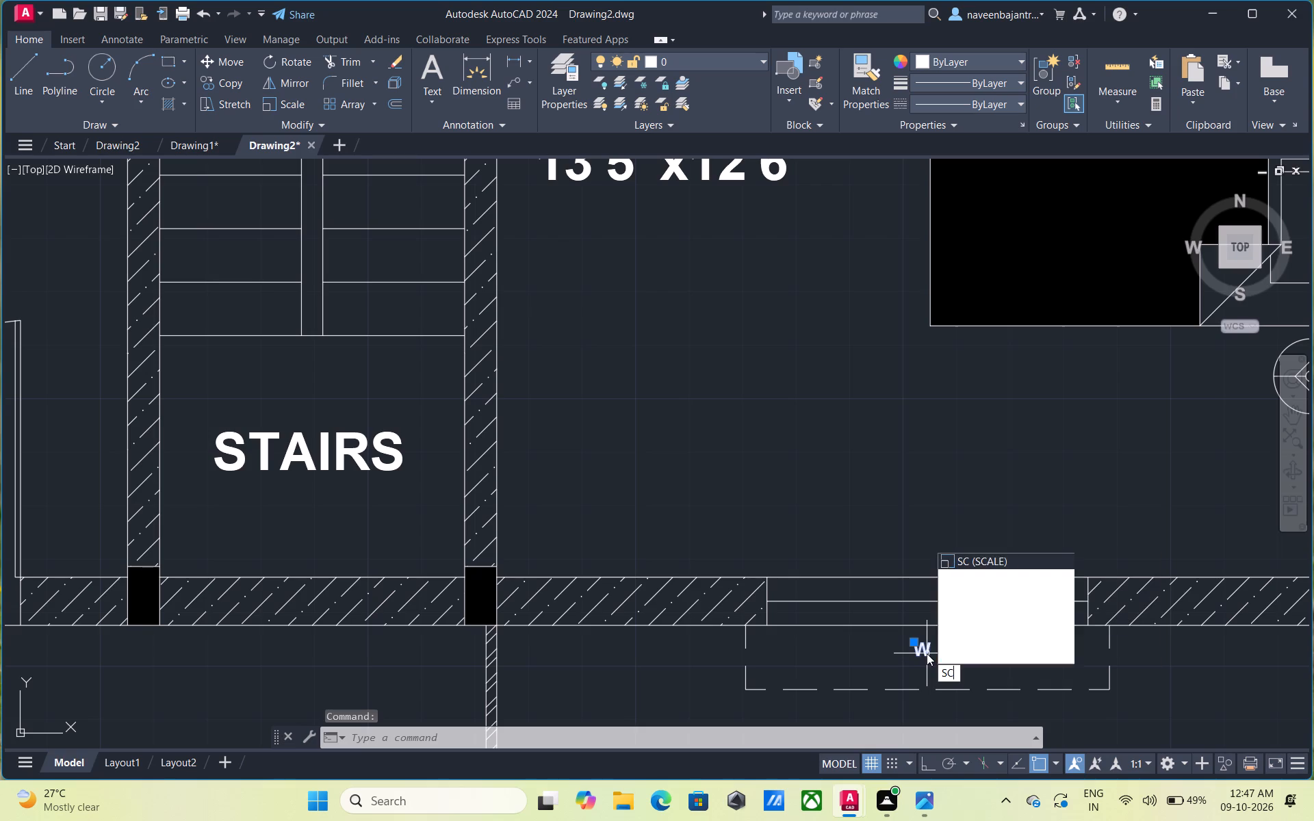
key(space)
scroll(927, 657, up, 2)
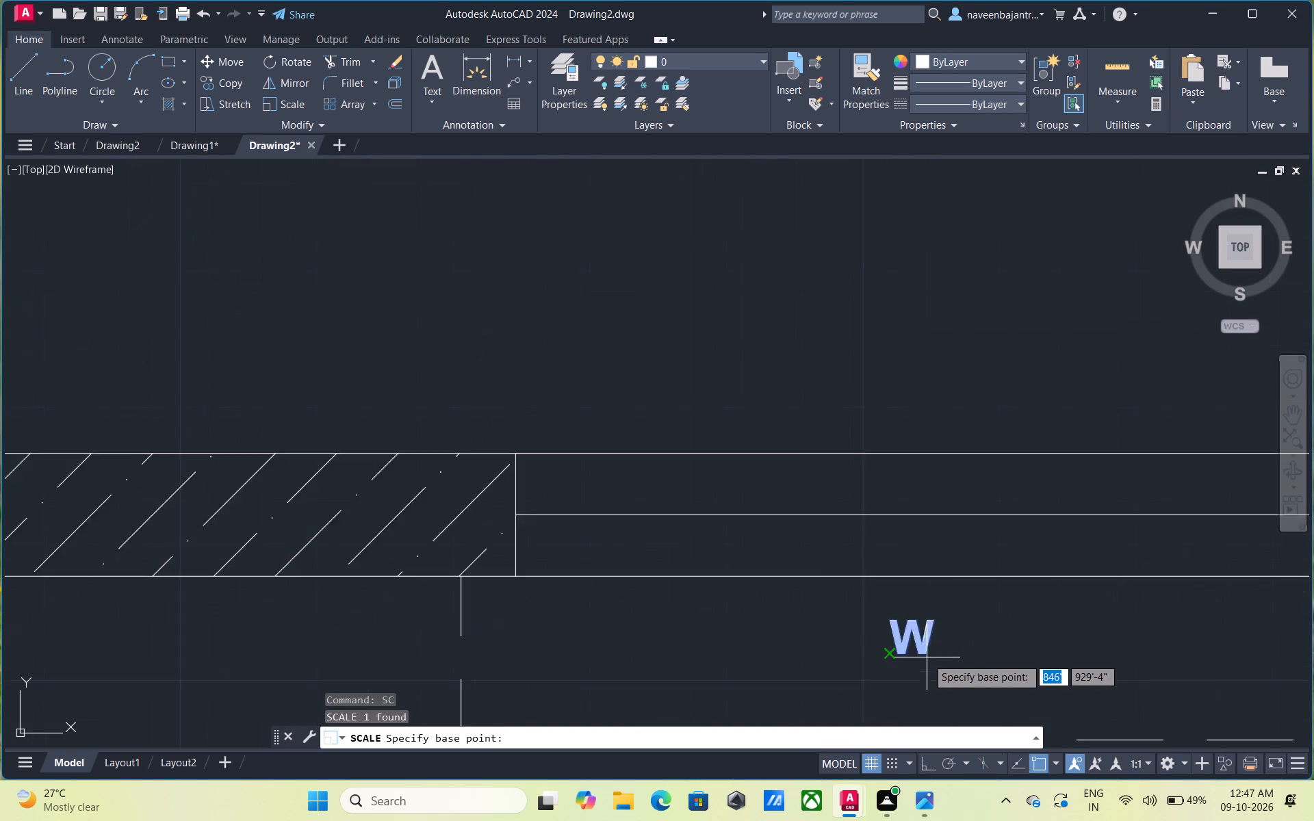
scroll(927, 657, up, 1)
click(927, 657)
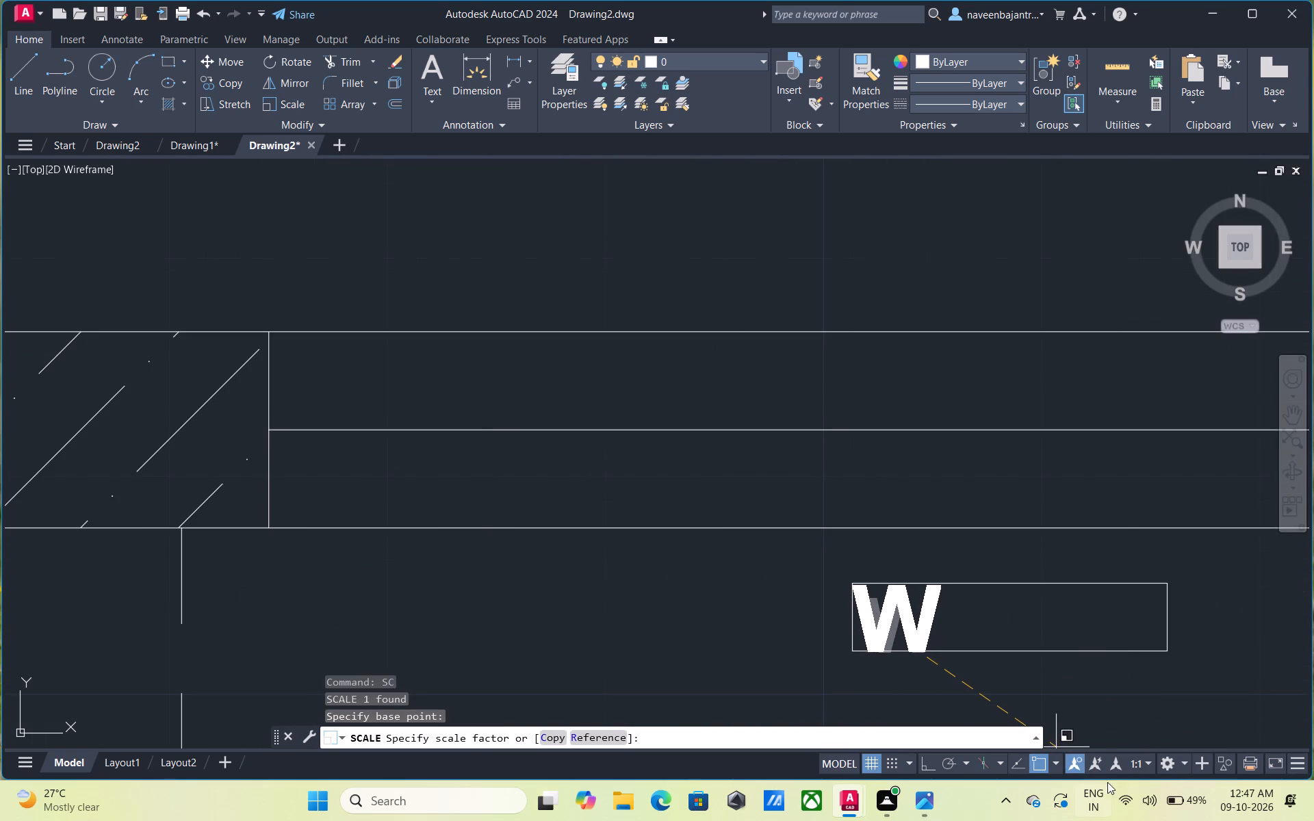
scroll(1118, 735, down, 1)
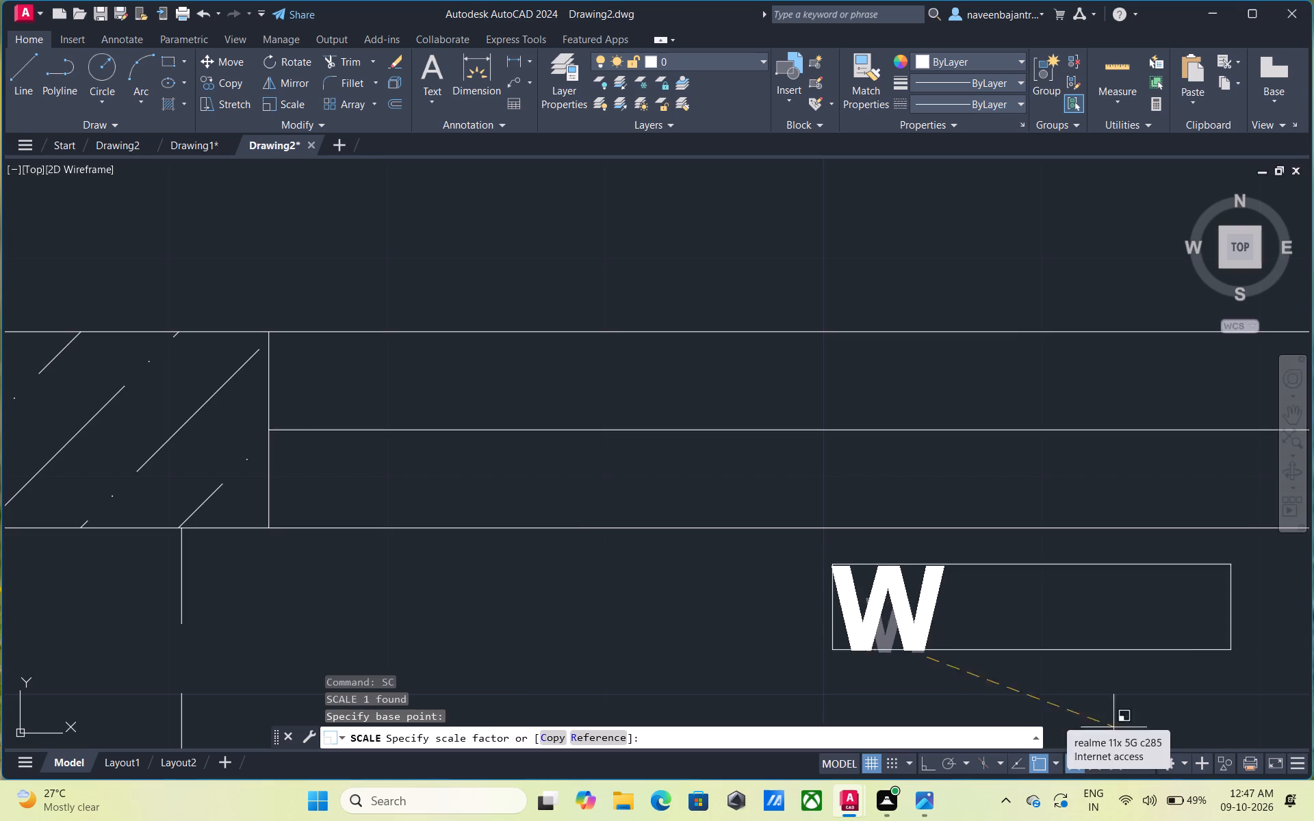
scroll(1096, 695, down, 3)
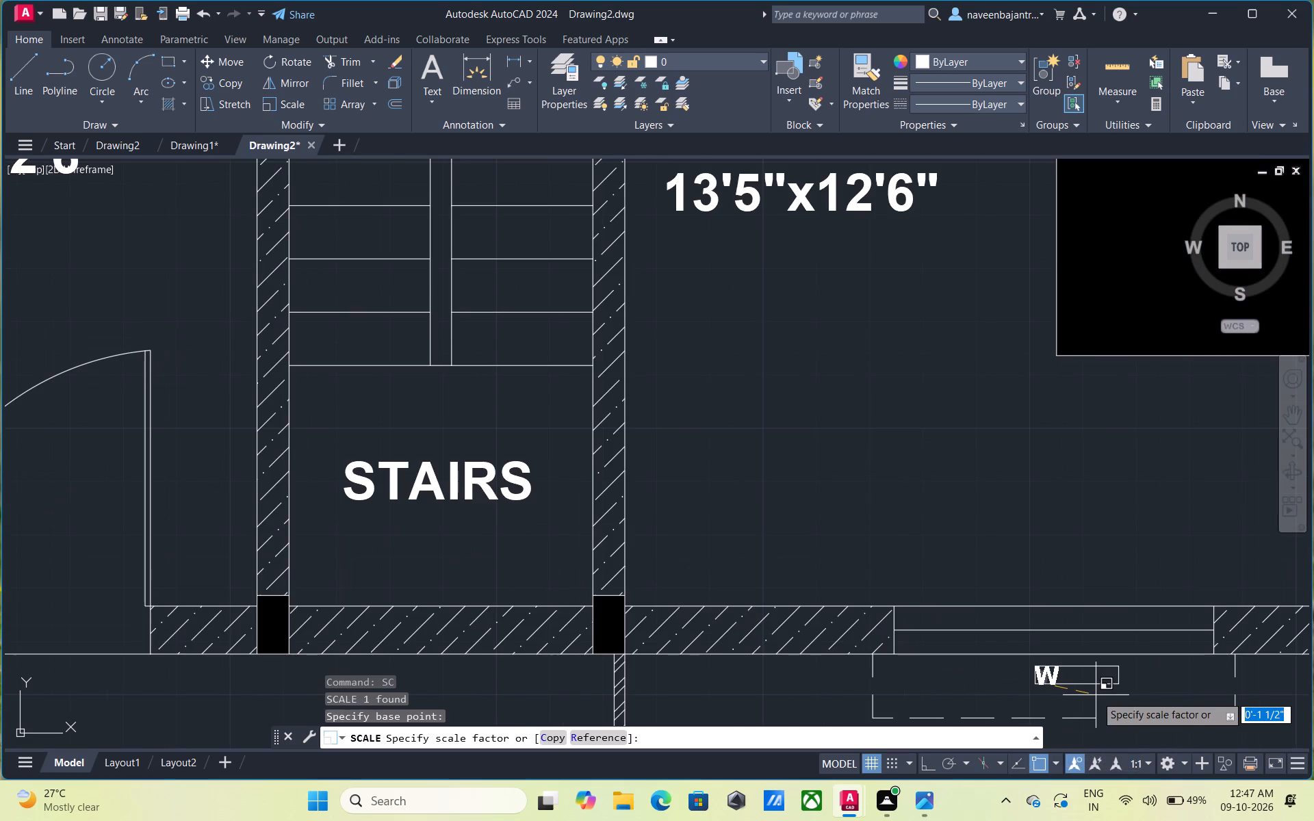
middle_drag(1096, 695, 979, 522)
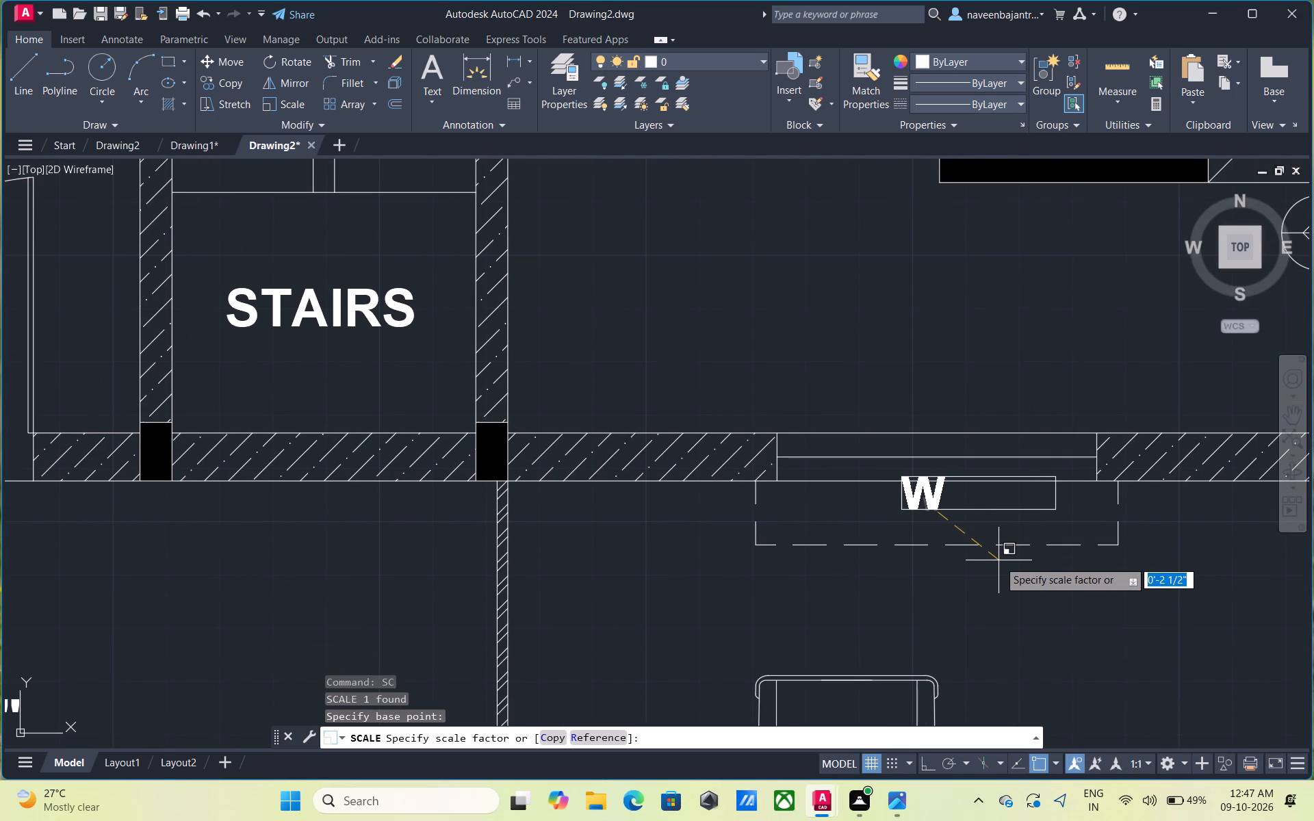
click(1001, 567)
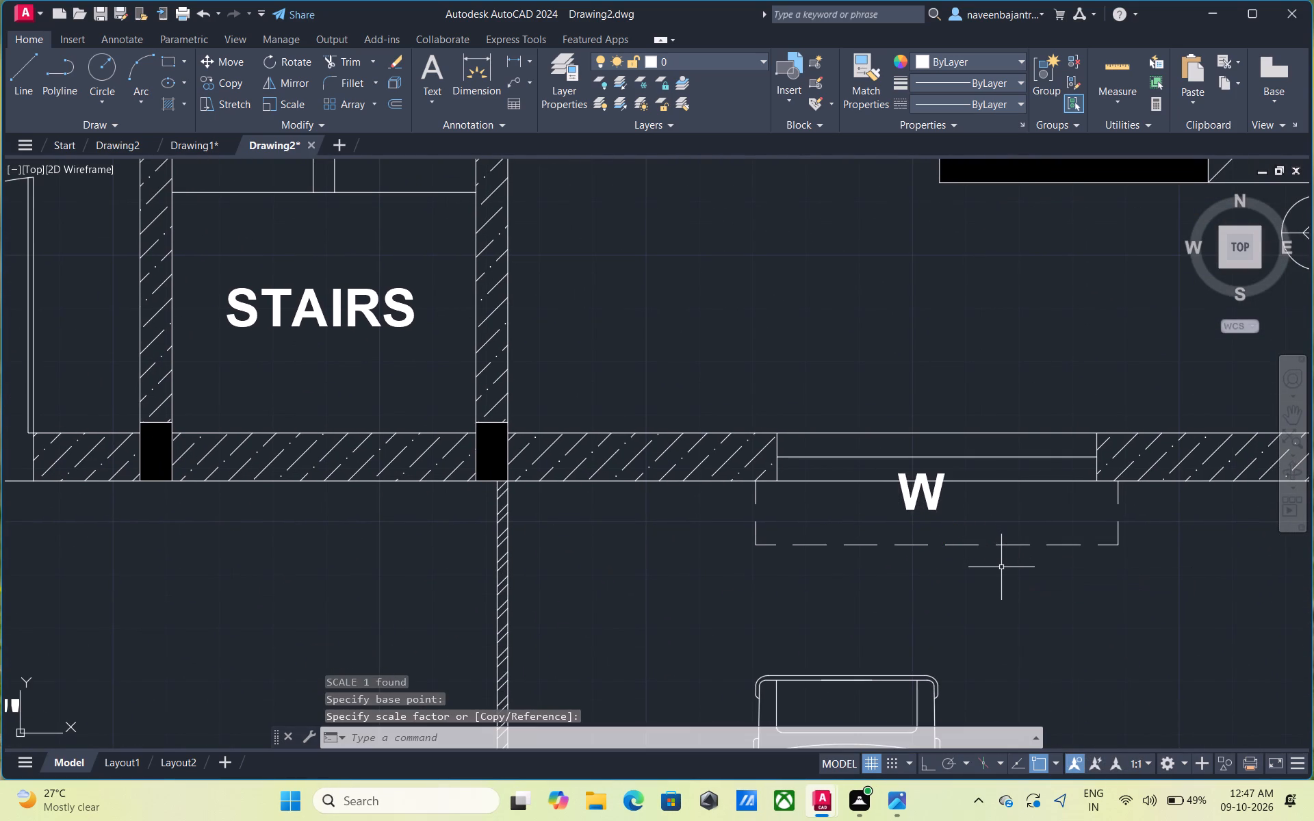
key(Escape)
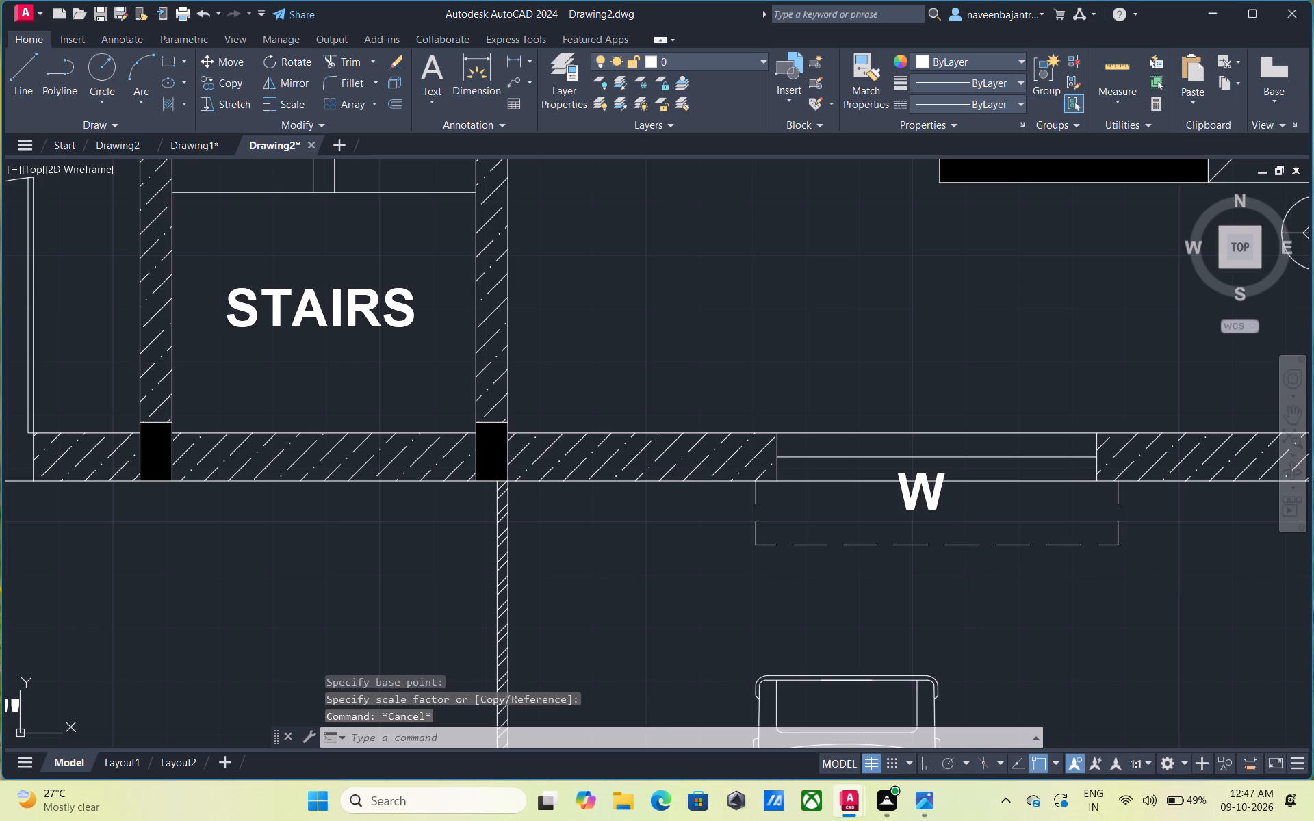
Move the enlarged W label about 4" south so it sits inside the dashed outline below the south bedroom's window.
click(933, 502)
text(M)
key(space)
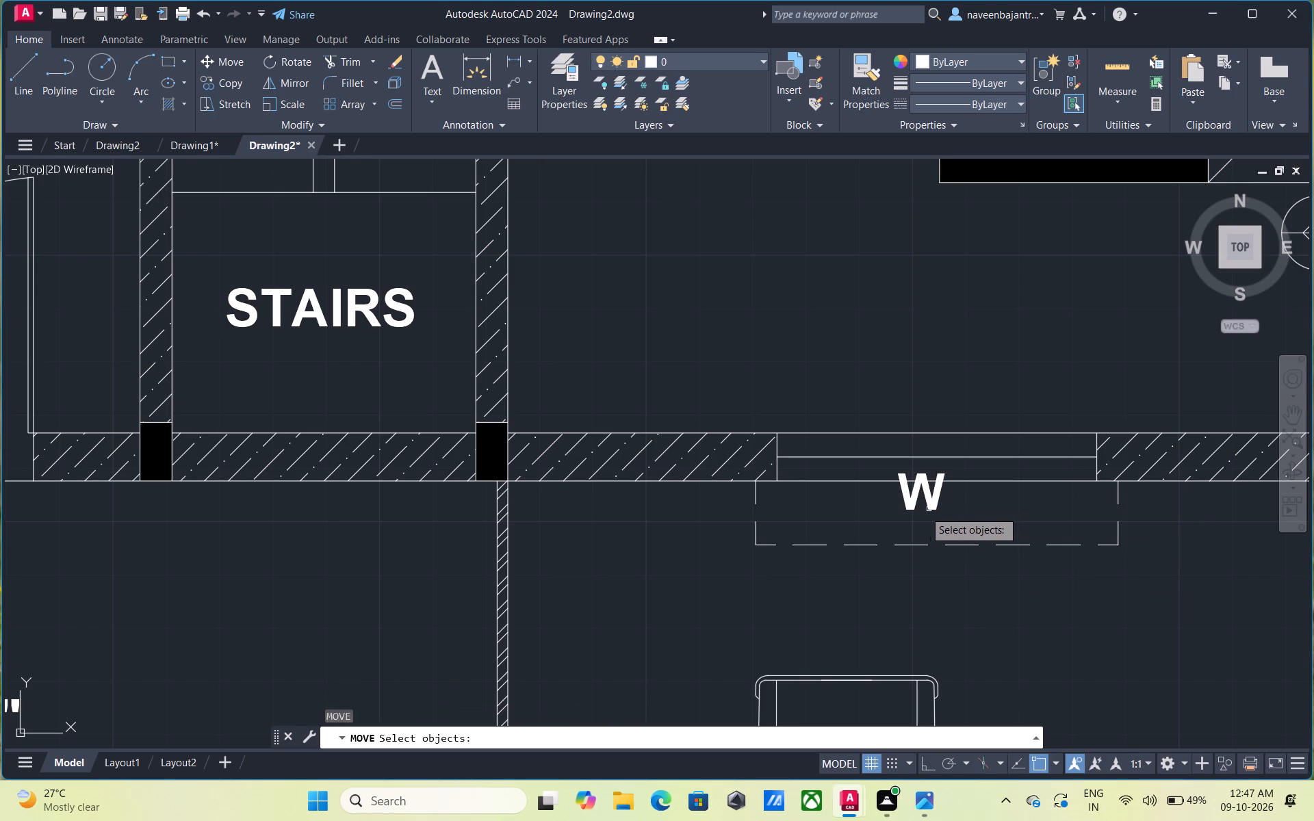
key(Escape)
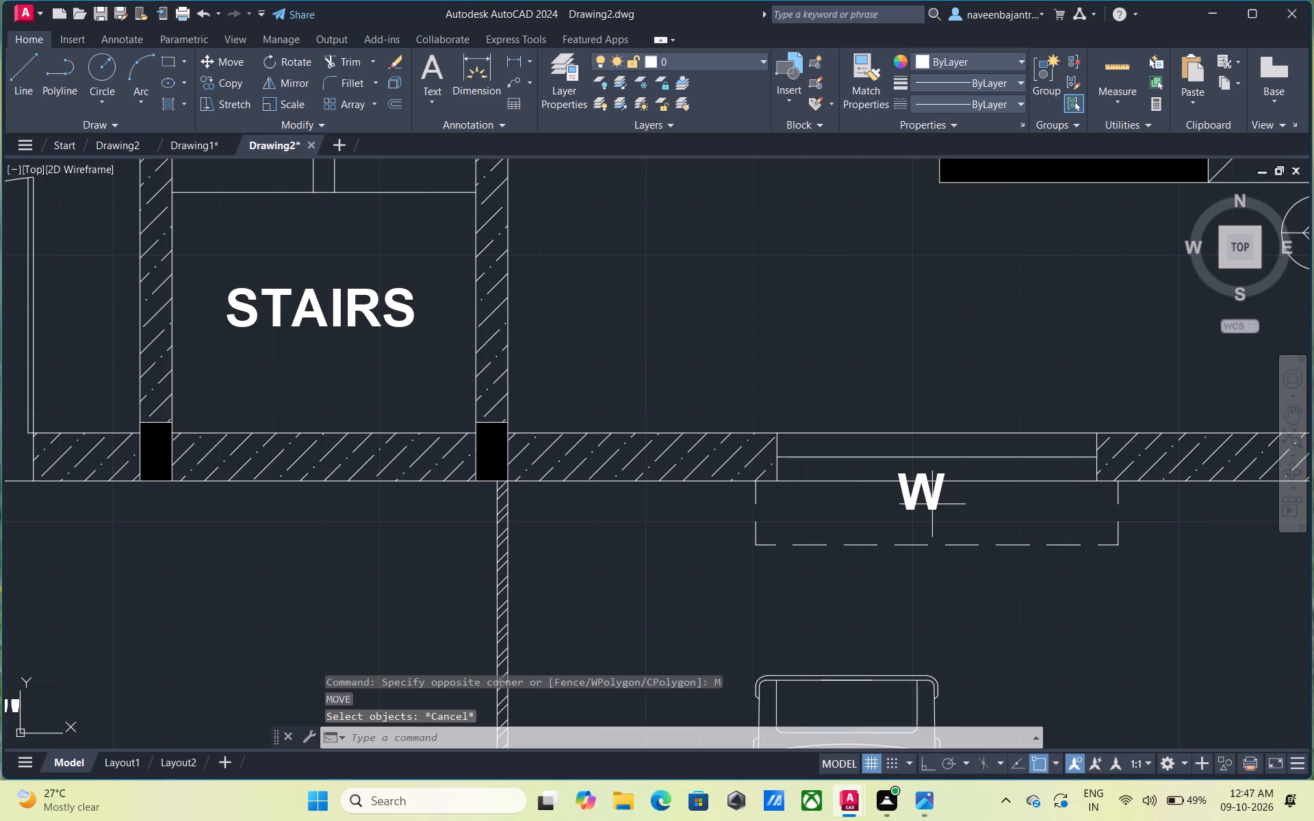
click(932, 504)
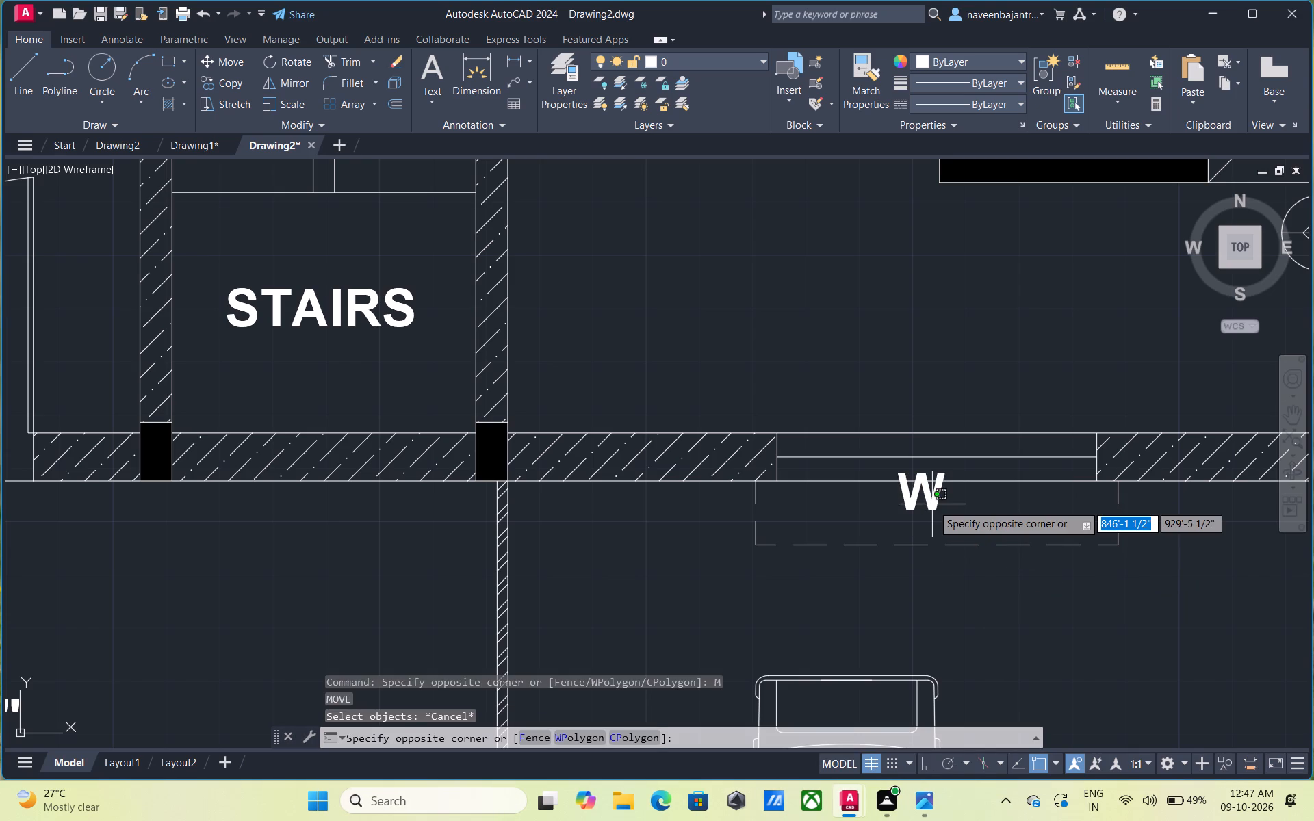
key(Escape)
click(915, 504)
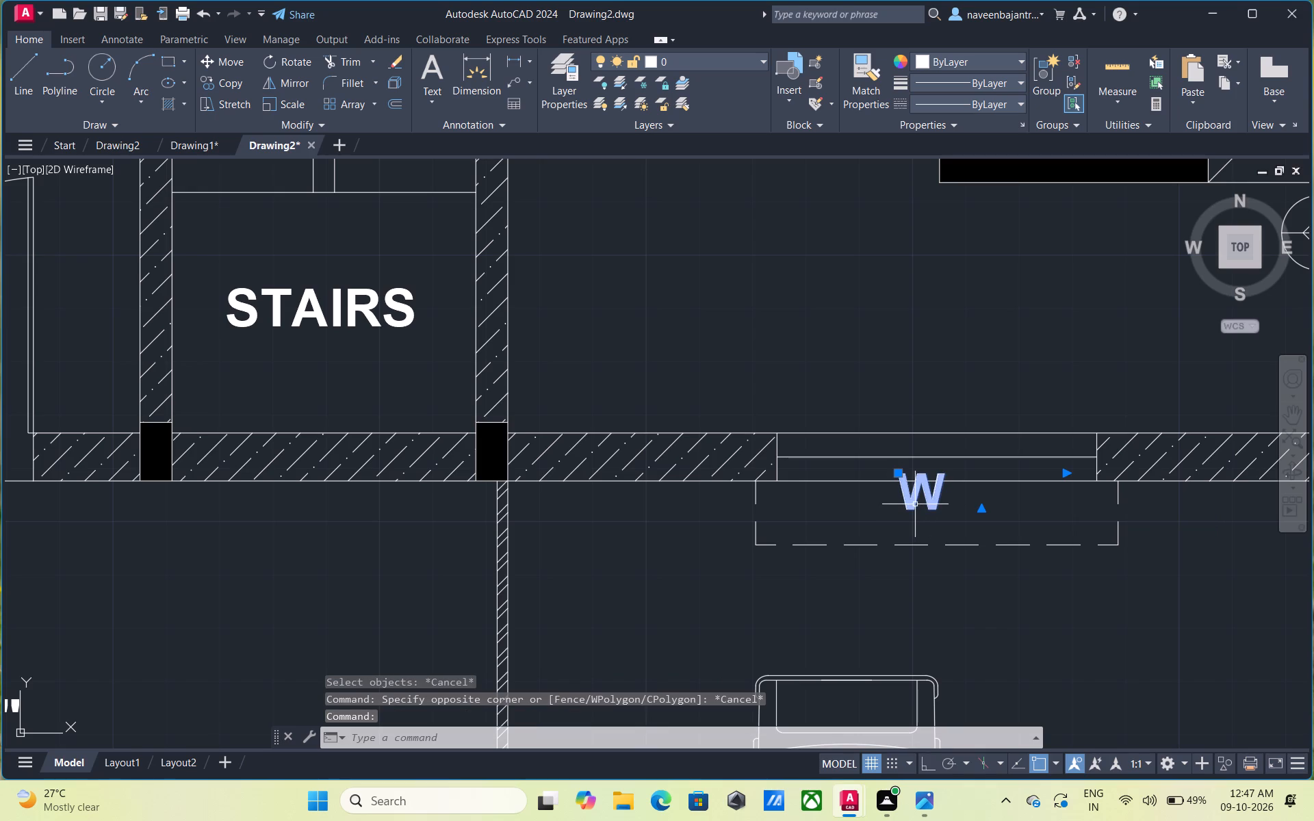
text(M)
key(space)
click(915, 504)
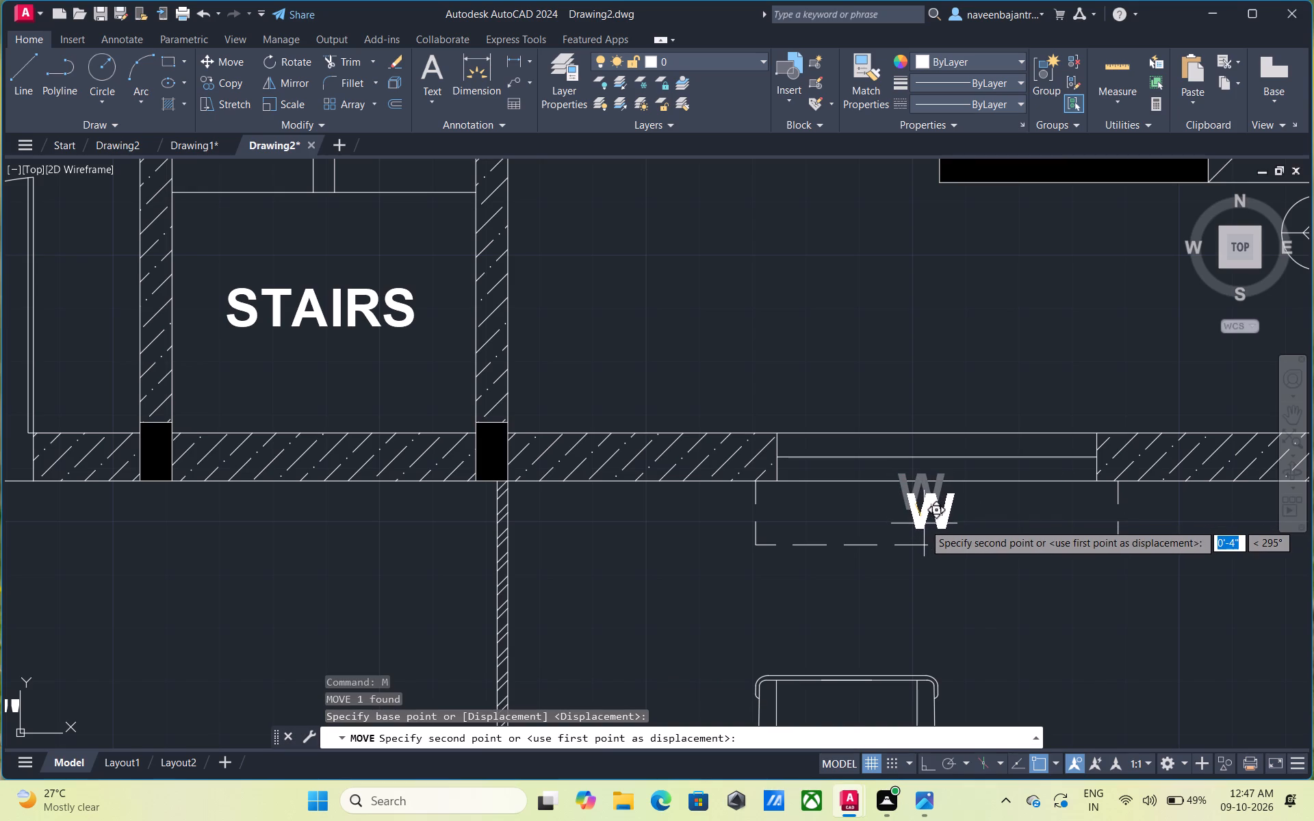
click(924, 525)
key(Escape)
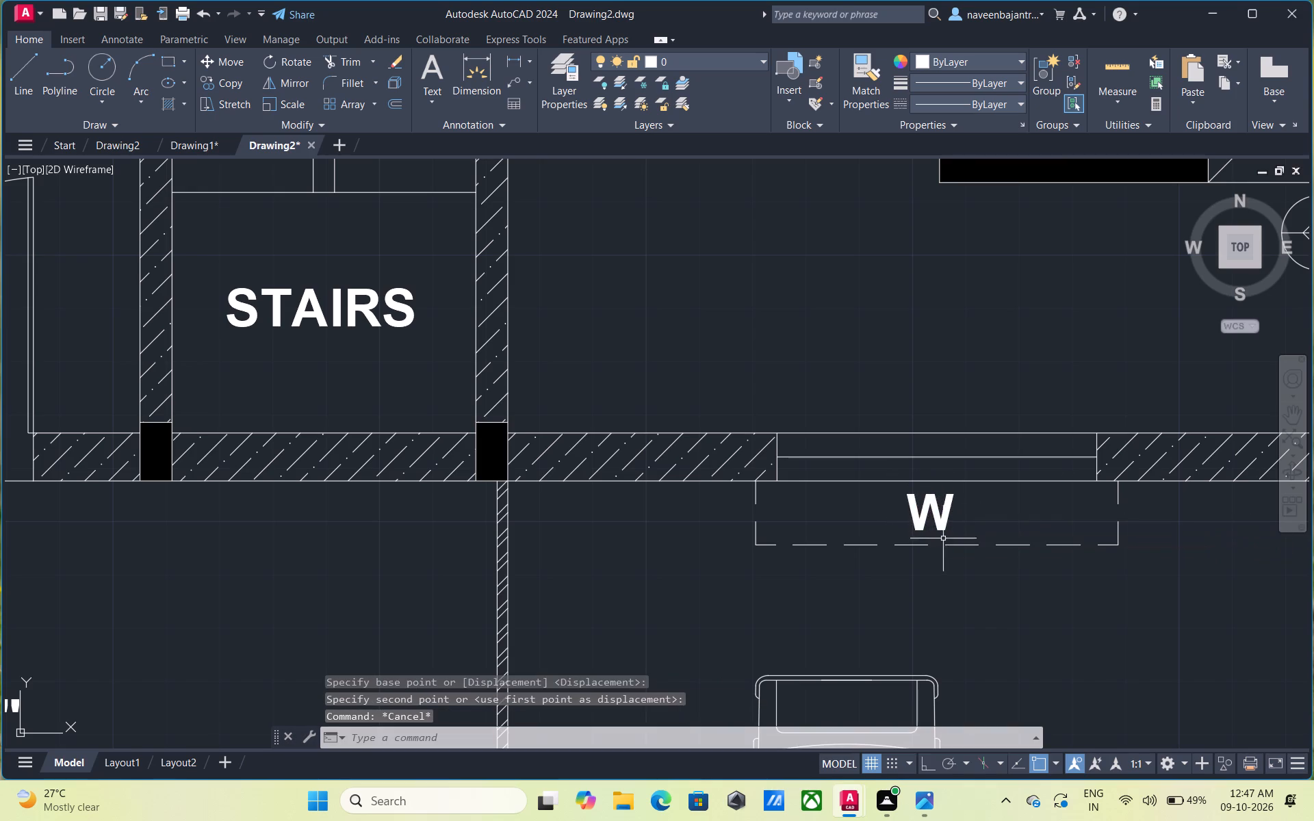
Erase the small W labels at the living room's south and west windows.
scroll(1008, 556, down, 3)
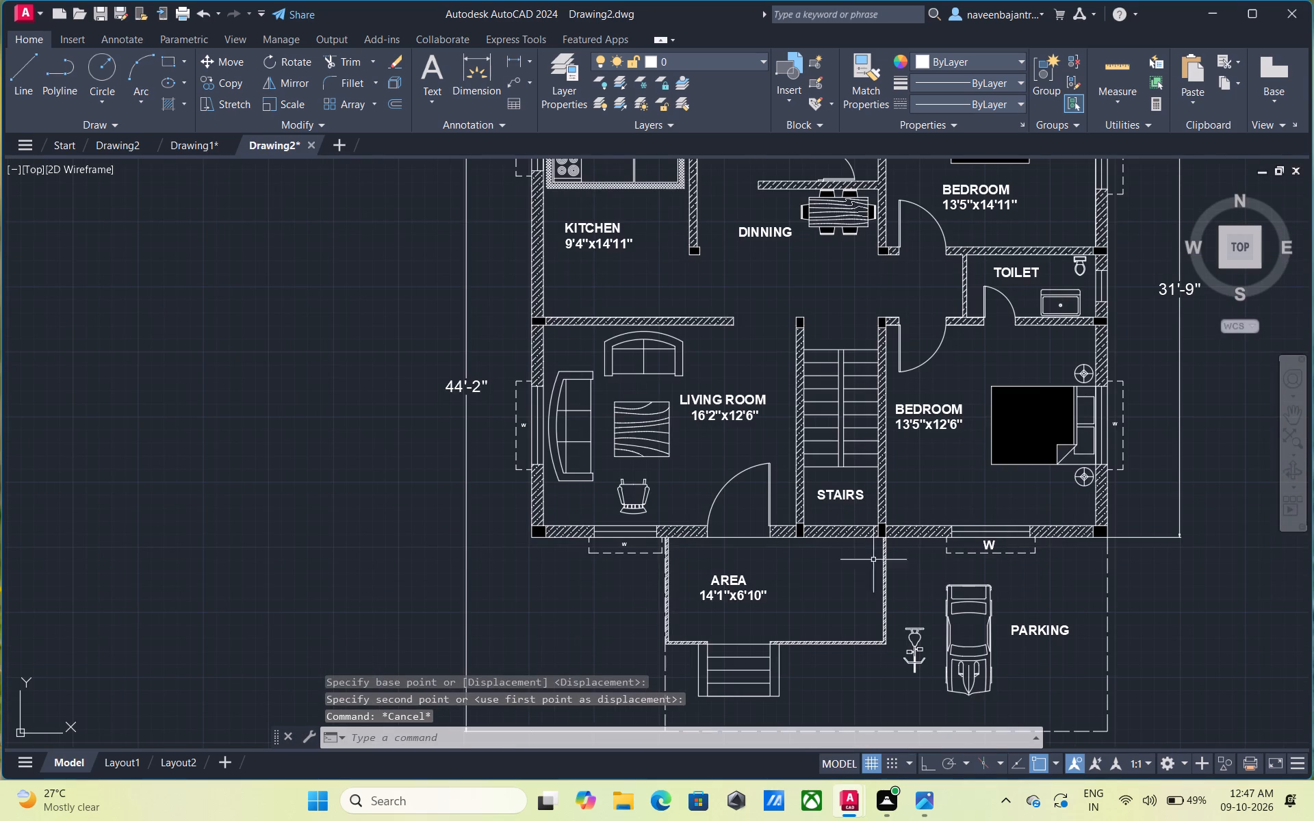
scroll(639, 538, up, 3)
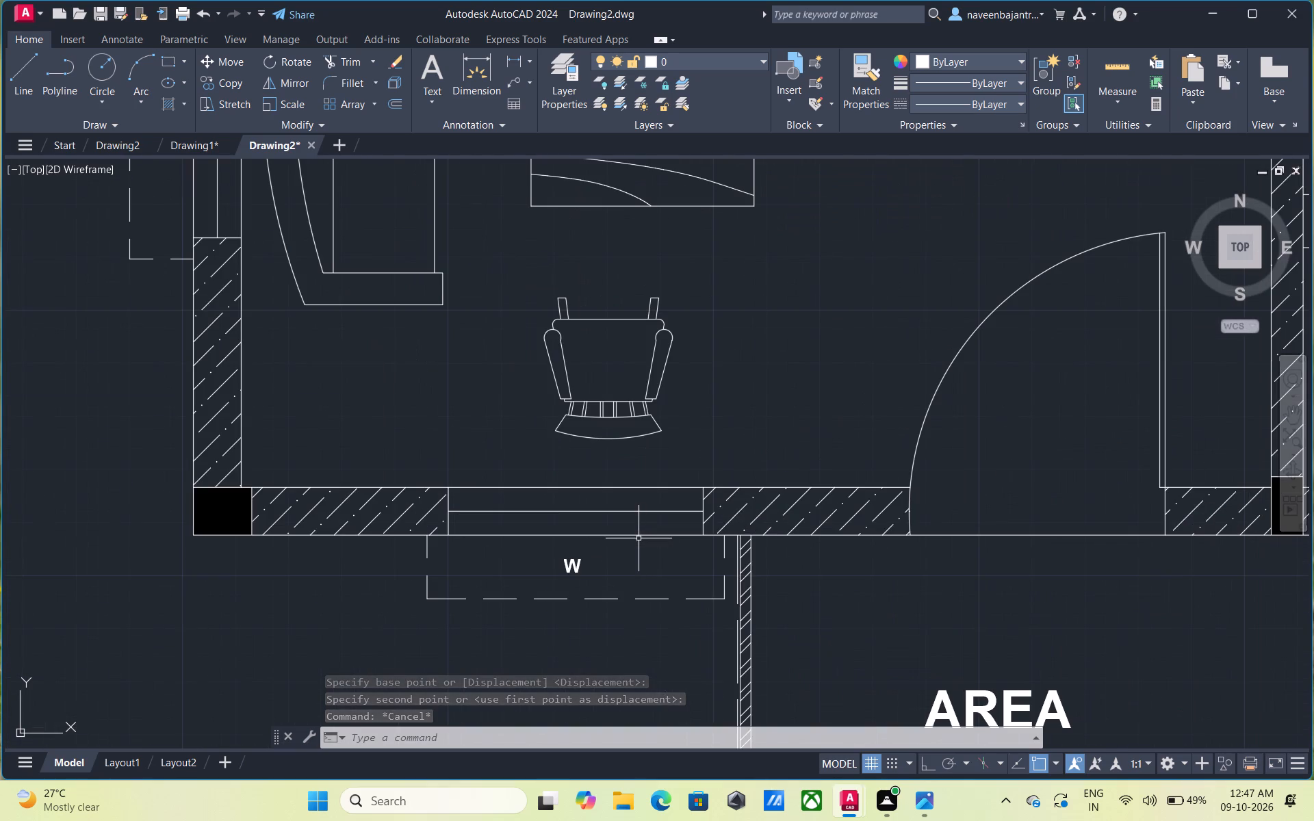
click(567, 560)
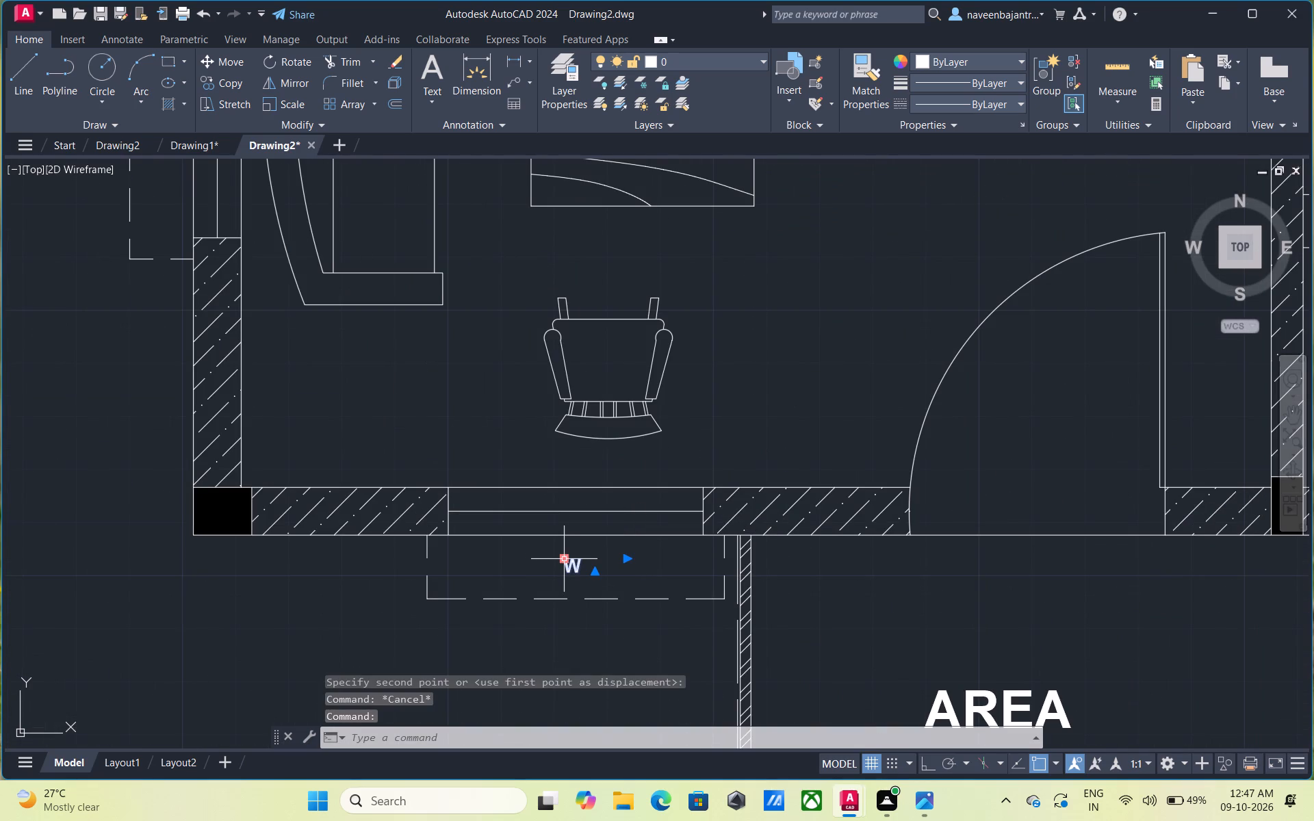
key(Delete)
scroll(532, 551, down, 1)
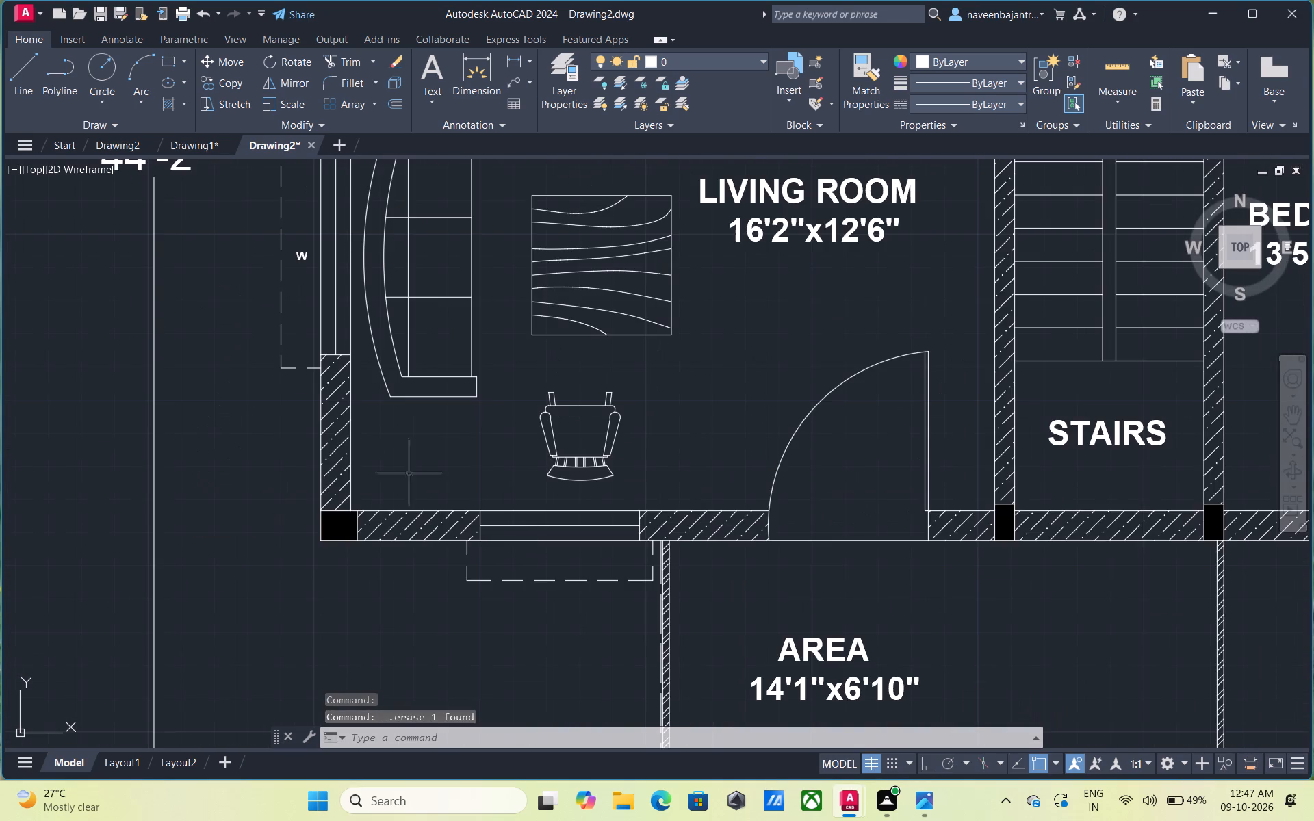
click(297, 257)
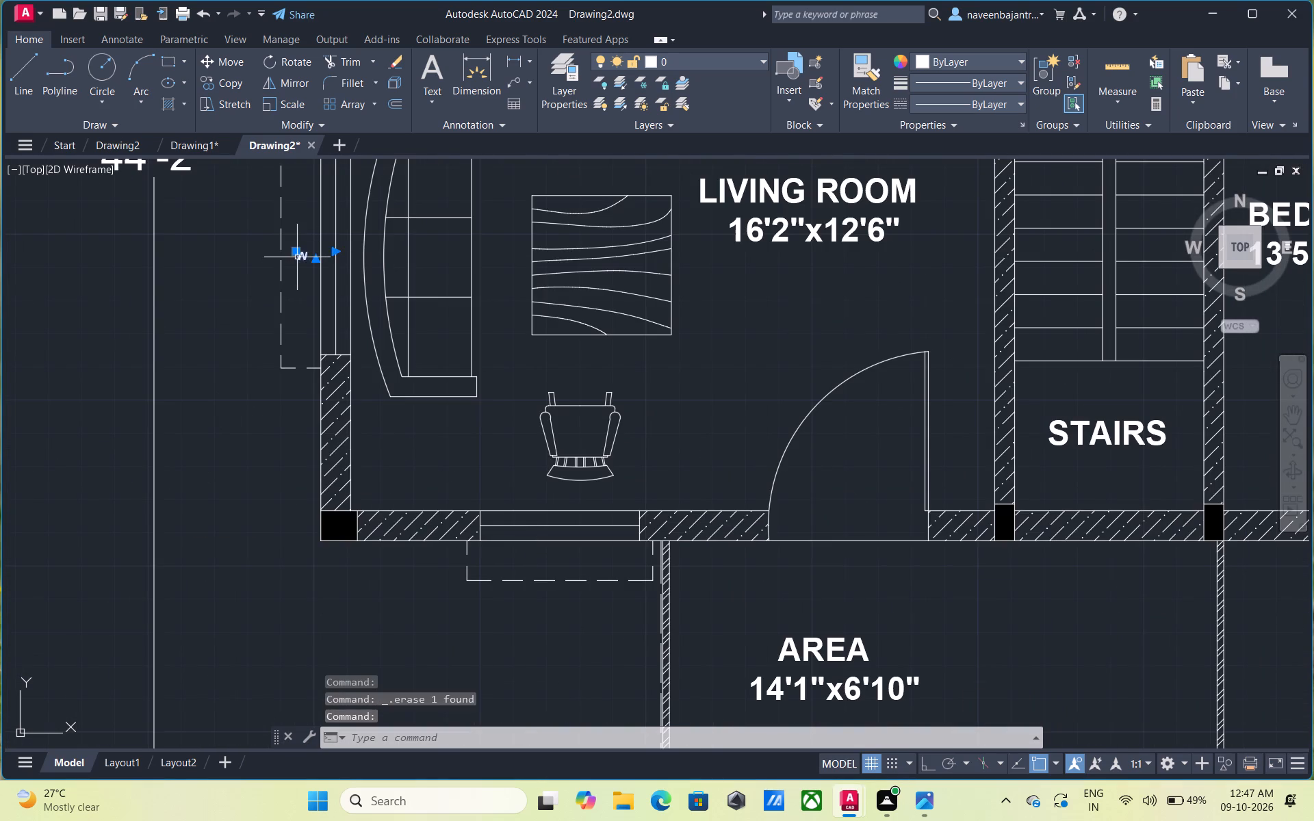
key(Delete)
Erase the small W labels at the south bedroom's east window and at the north bedroom's east and north windows.
scroll(297, 259, down, 5)
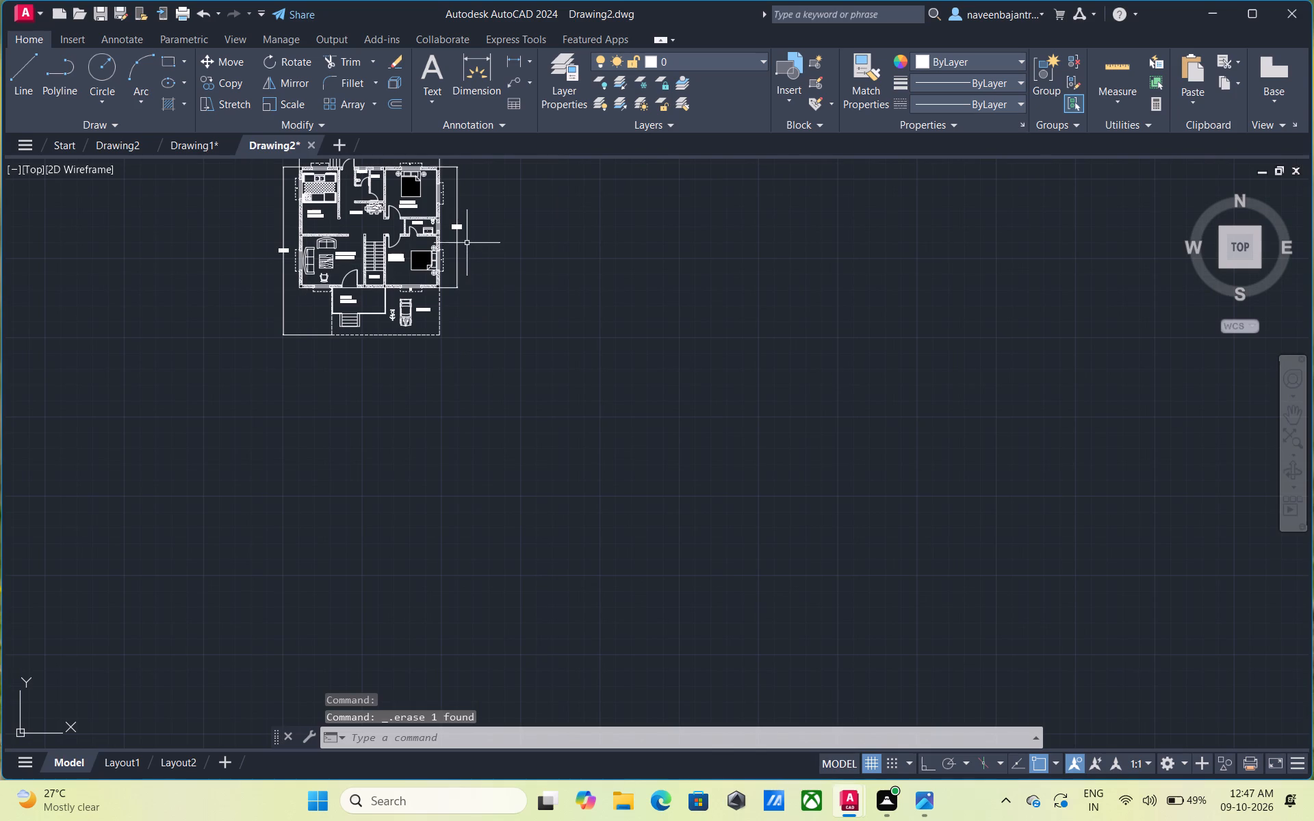
scroll(435, 255, up, 4)
scroll(478, 303, up, 2)
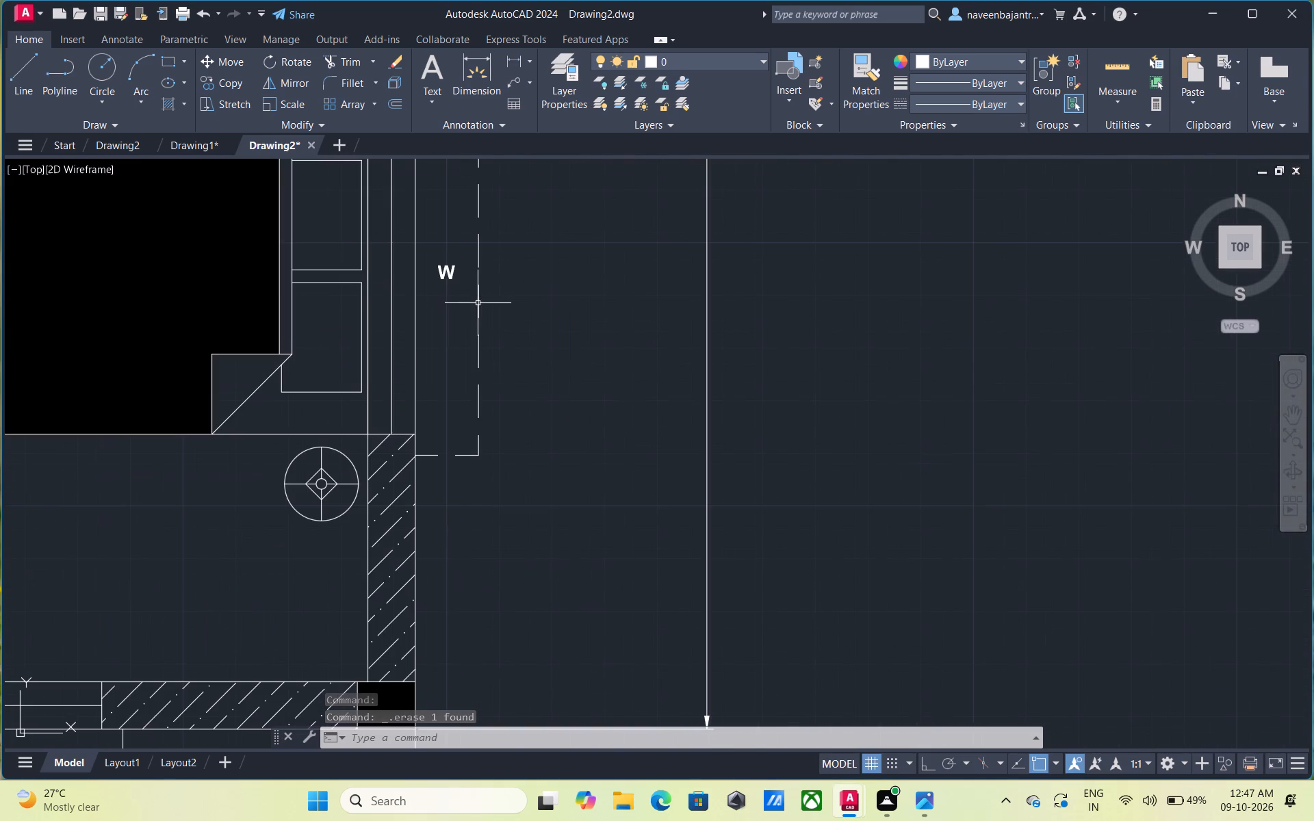
click(452, 274)
key(Delete)
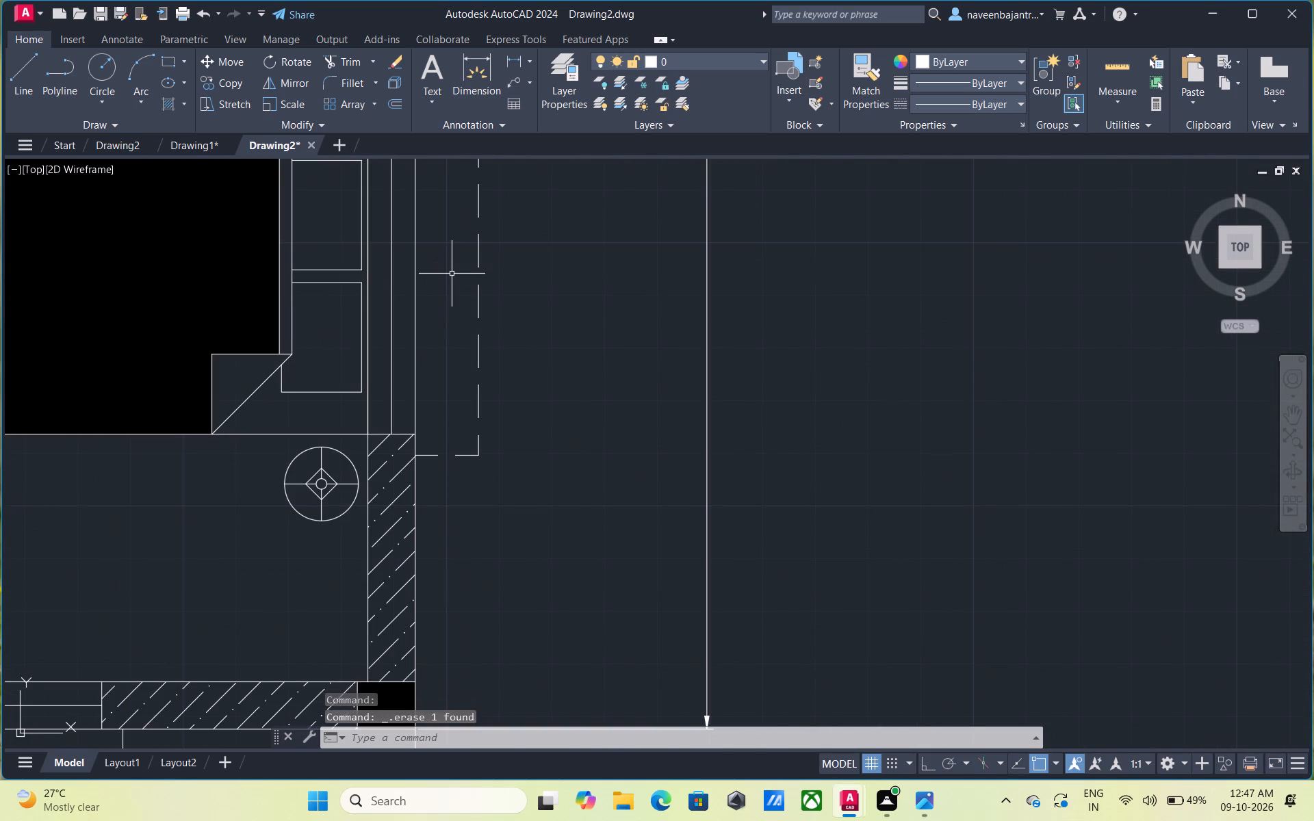
scroll(452, 274, down, 5)
middle_drag(453, 233, 473, 389)
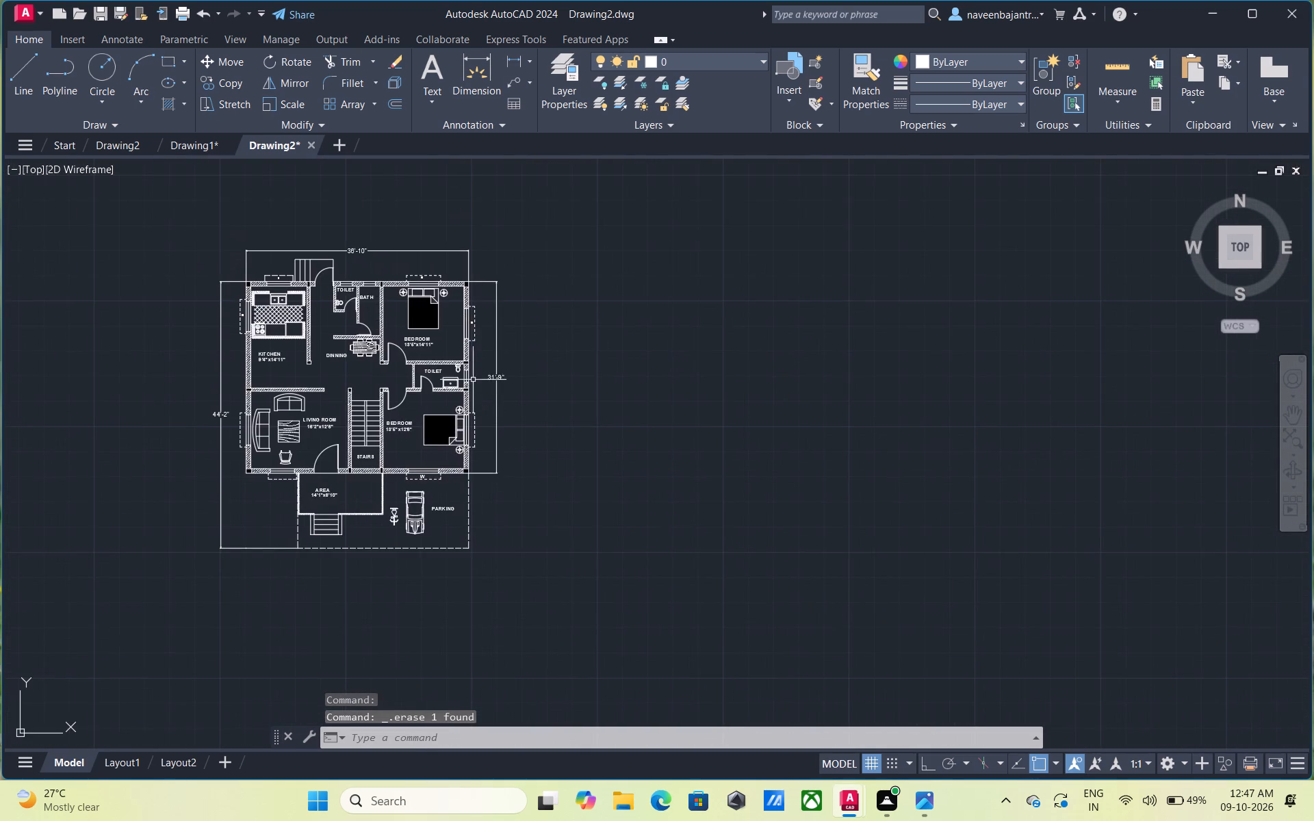
scroll(467, 317, up, 3)
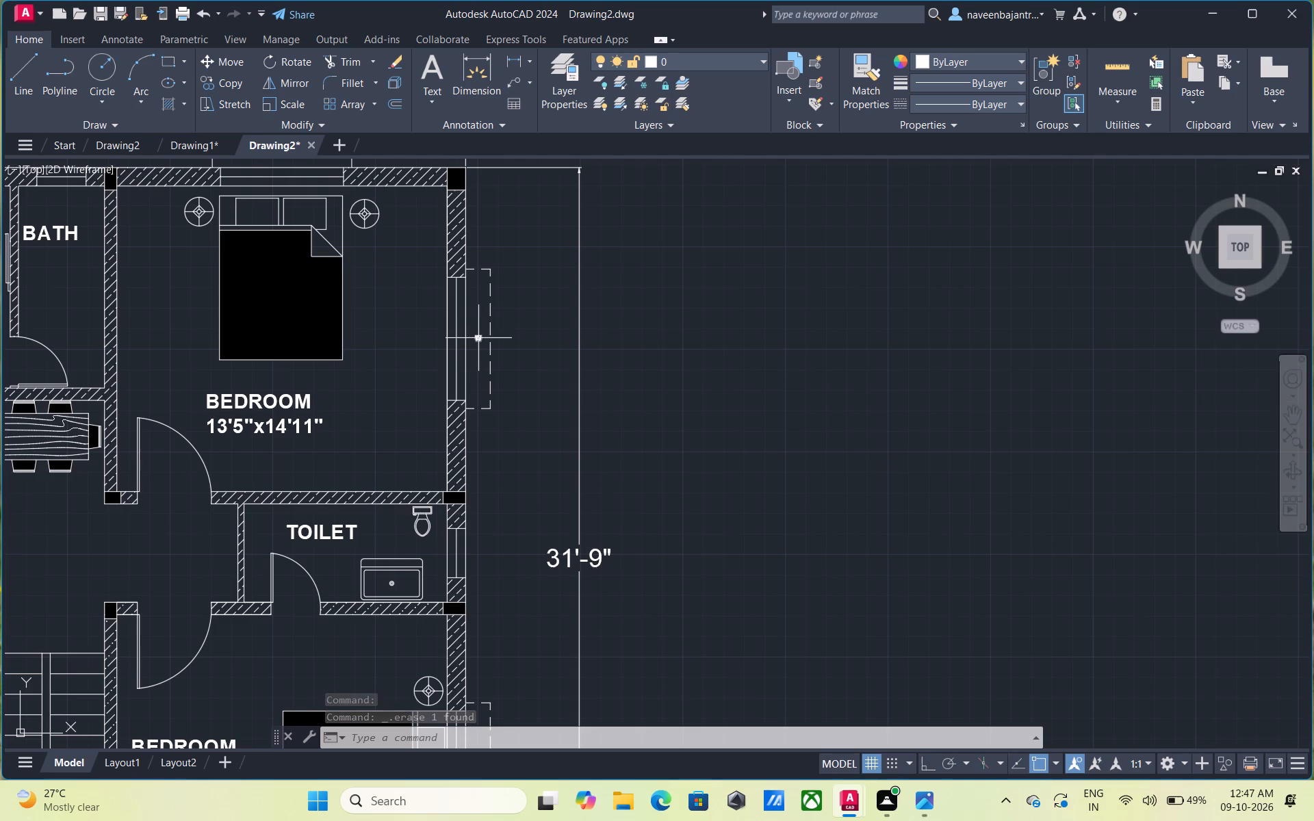
click(478, 338)
key(Delete)
scroll(478, 338, down, 1)
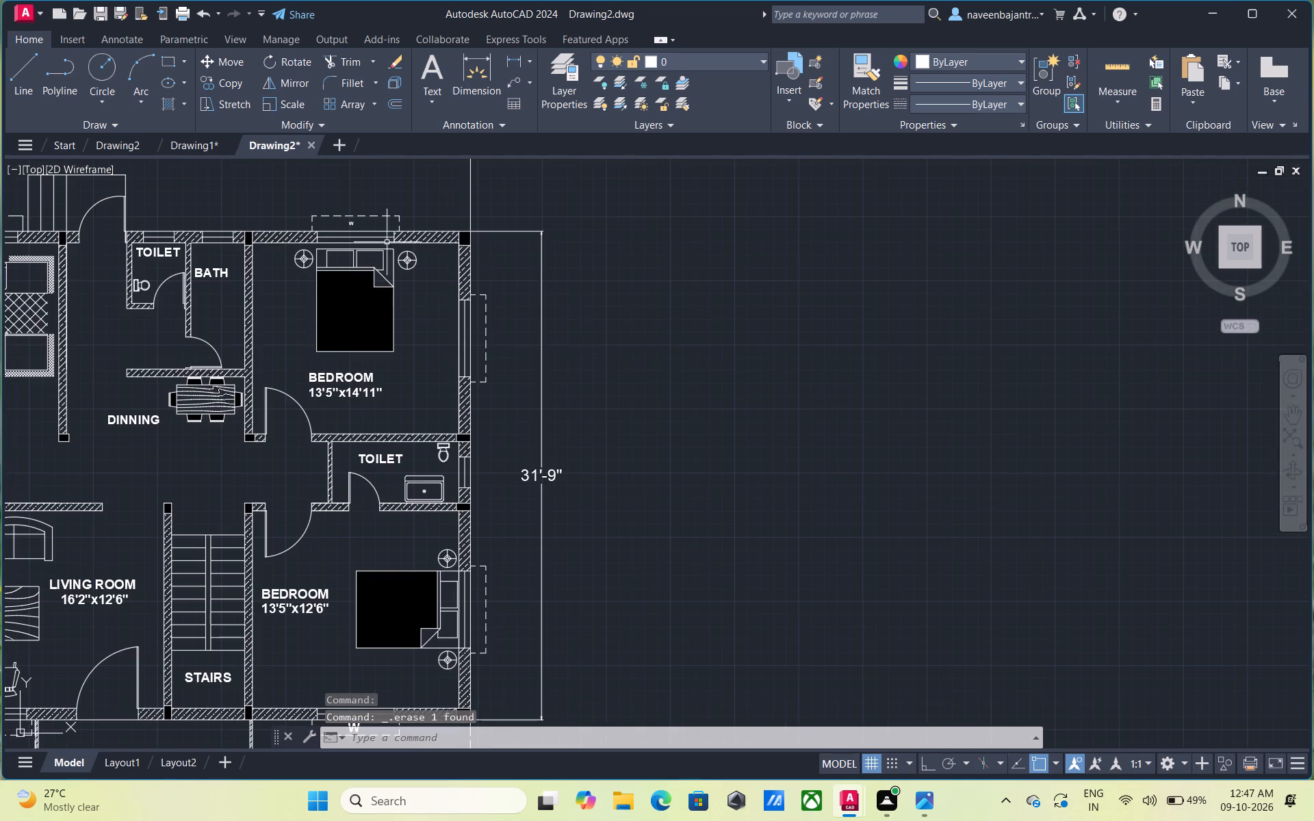
scroll(348, 220, up, 4)
click(352, 233)
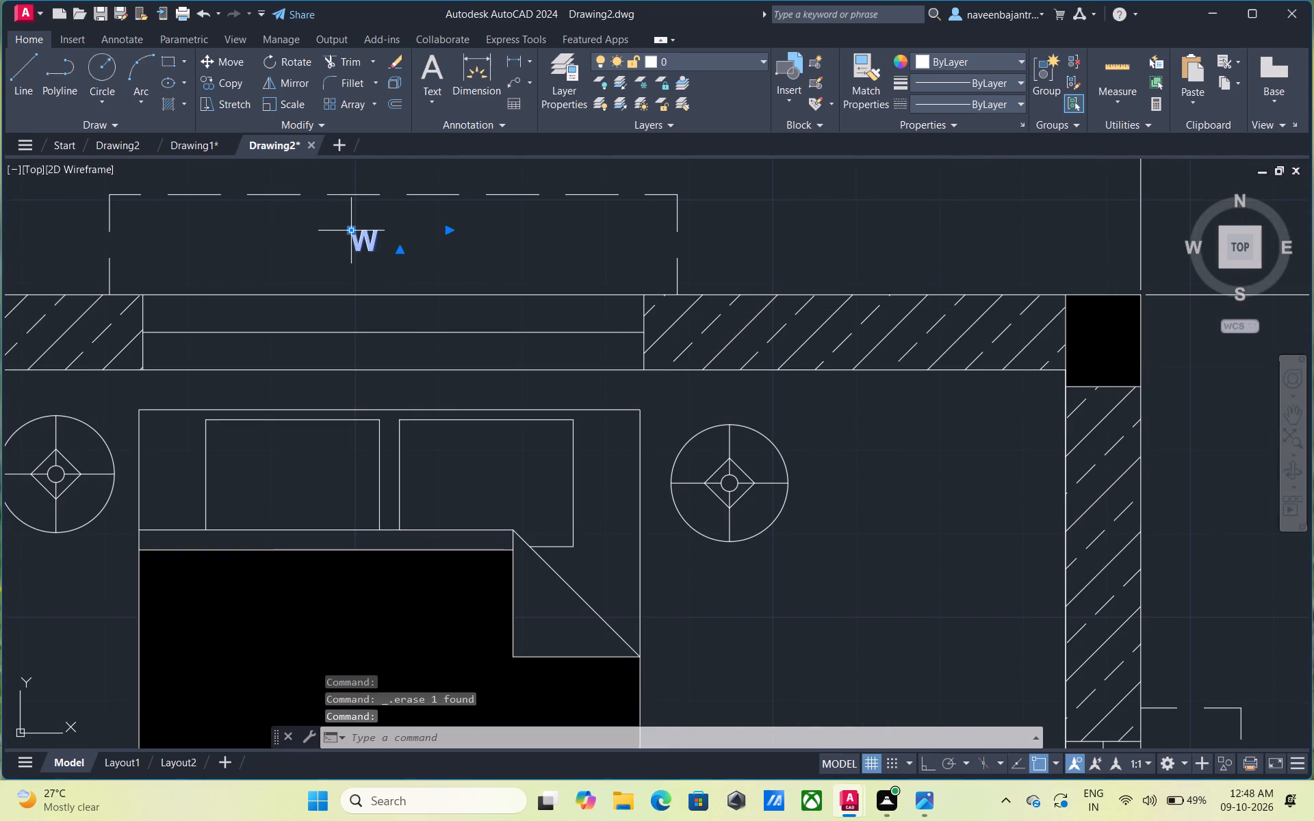
key(Delete)
Erase the small W labels at the kitchen's north and west windows.
scroll(355, 237, down, 5)
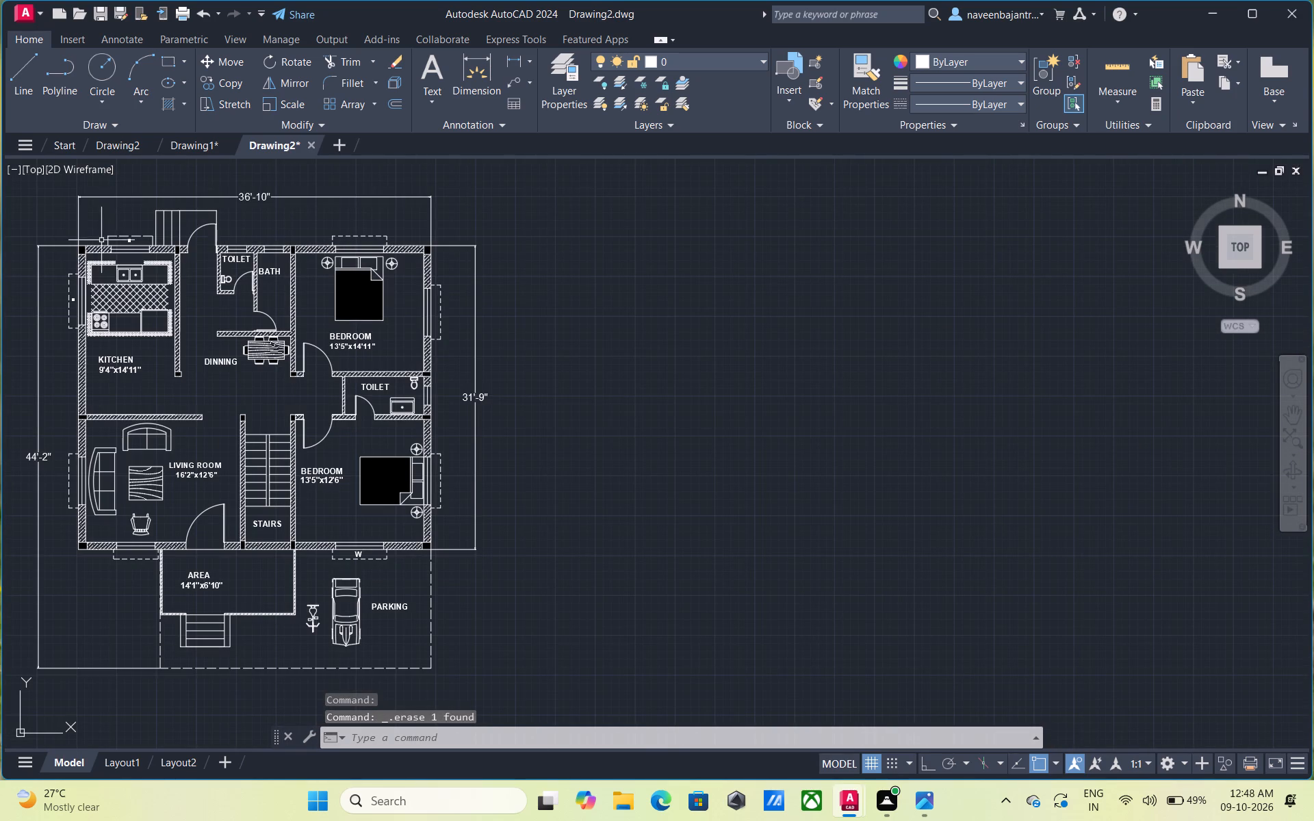
scroll(112, 244, up, 4)
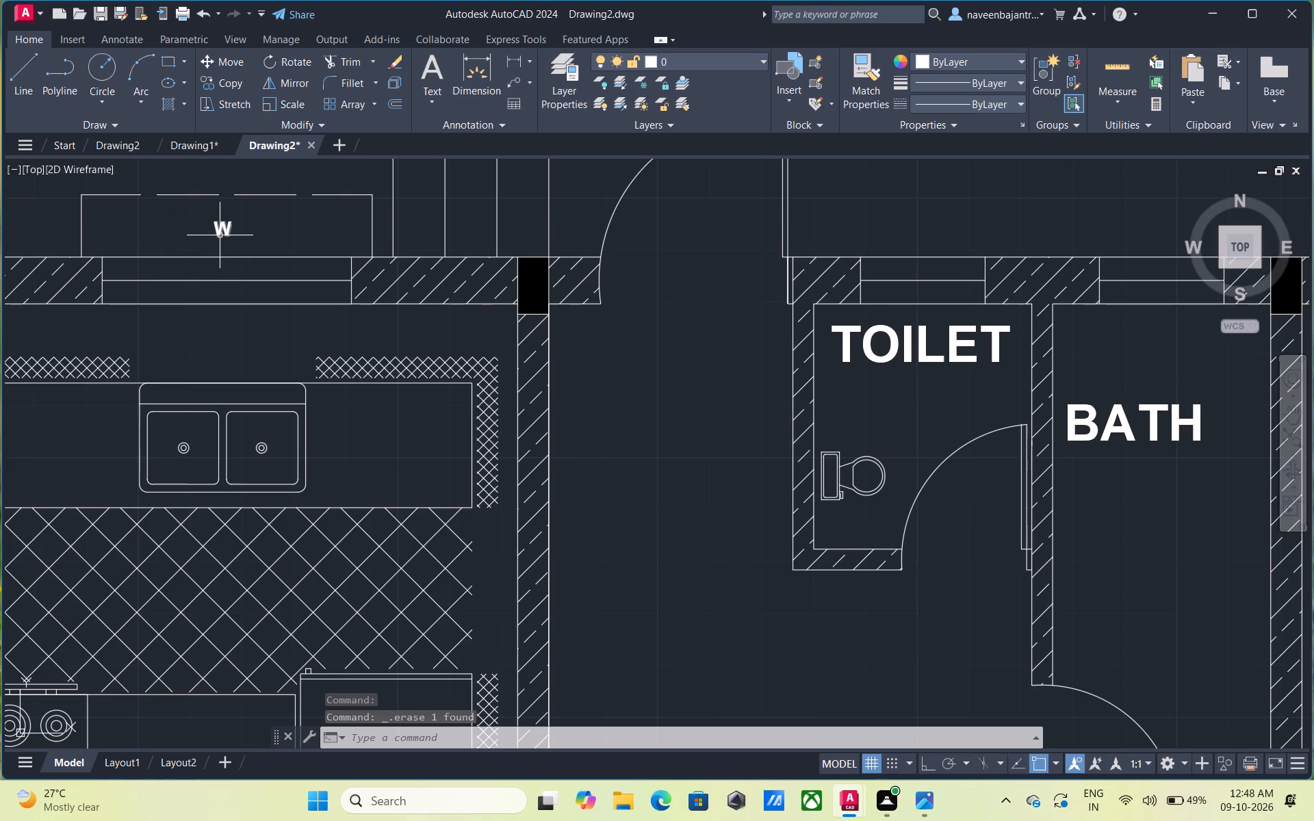
click(220, 232)
key(Delete)
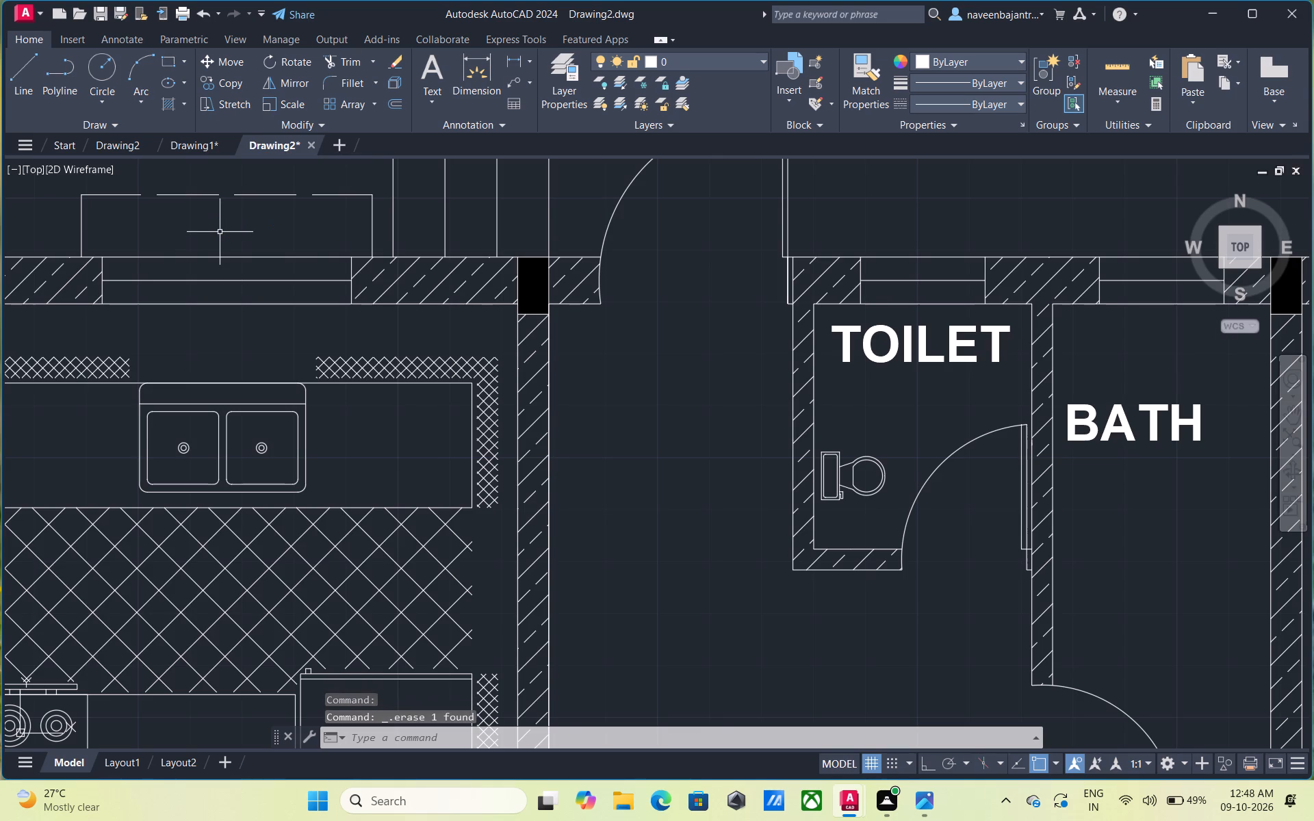
scroll(220, 232, down, 4)
scroll(157, 290, up, 4)
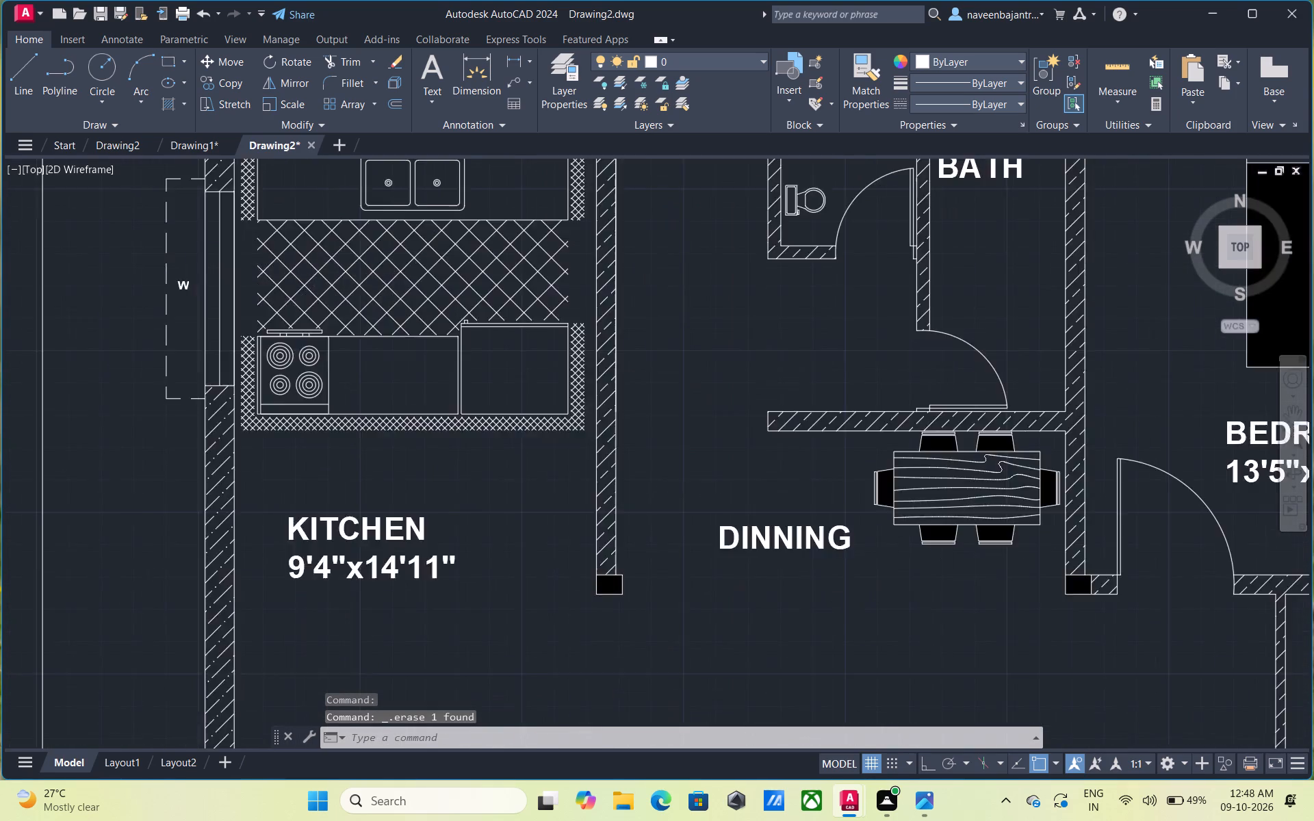
click(194, 283)
key(Delete)
Copy the enlarged W label from the south bedroom's south window into the dashed outline of that bedroom's east window, using the letter's middle as base point.
scroll(194, 287, down, 2)
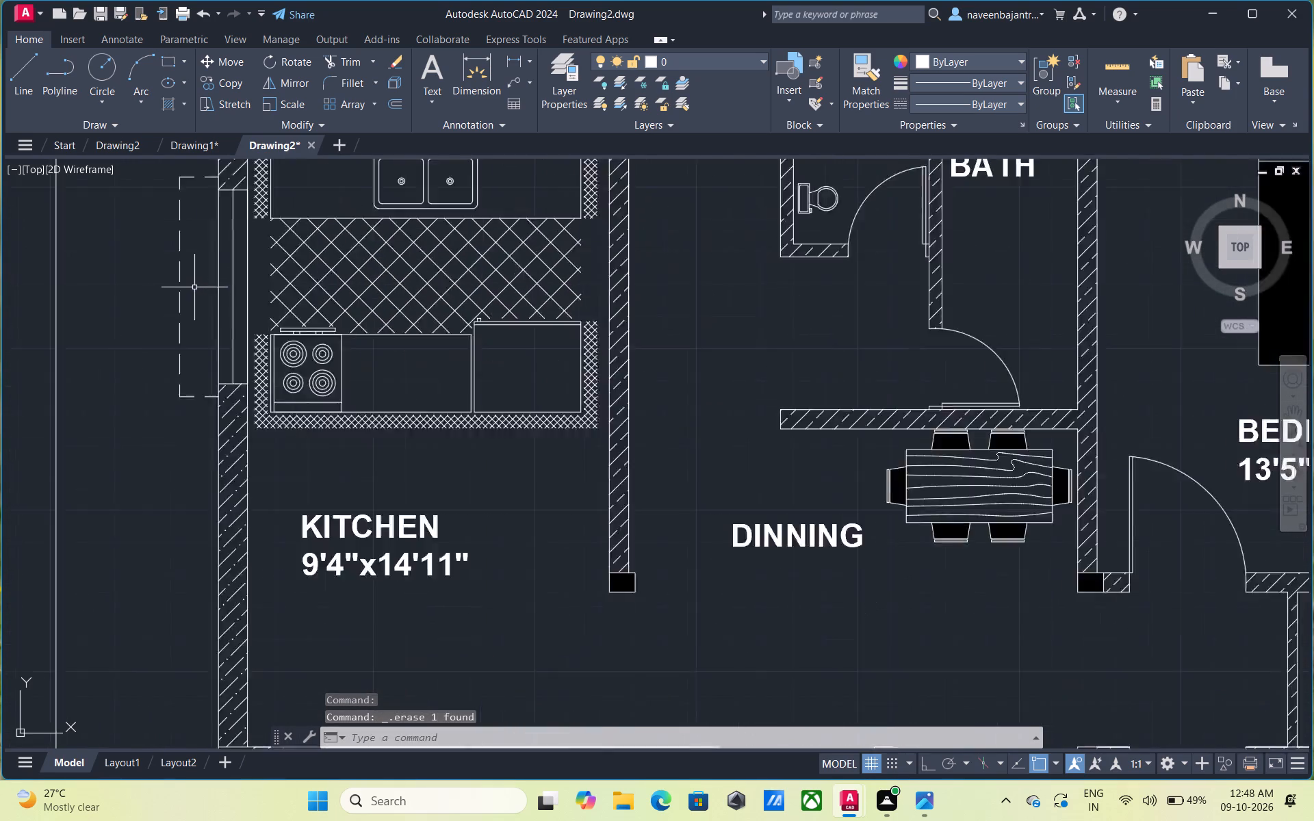
scroll(194, 288, down, 2)
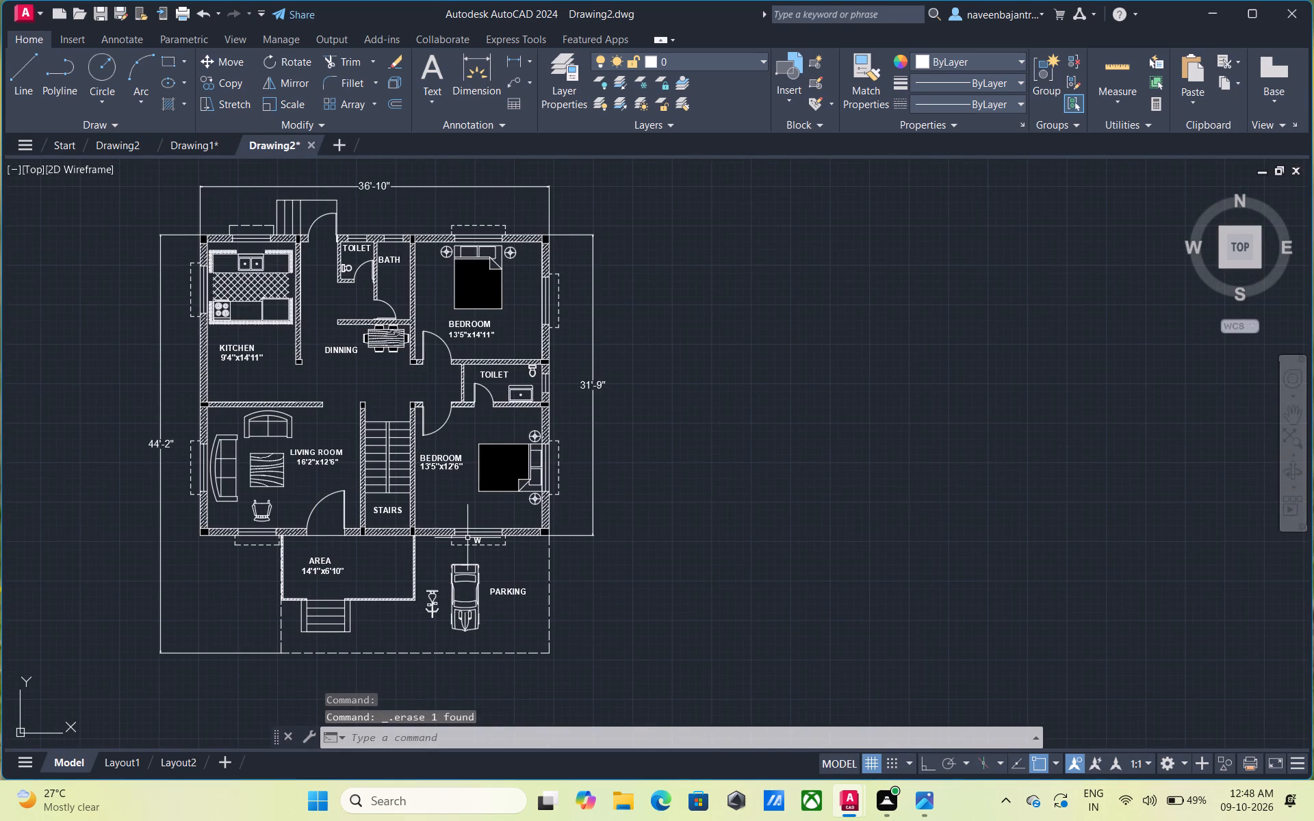
scroll(468, 538, up, 2)
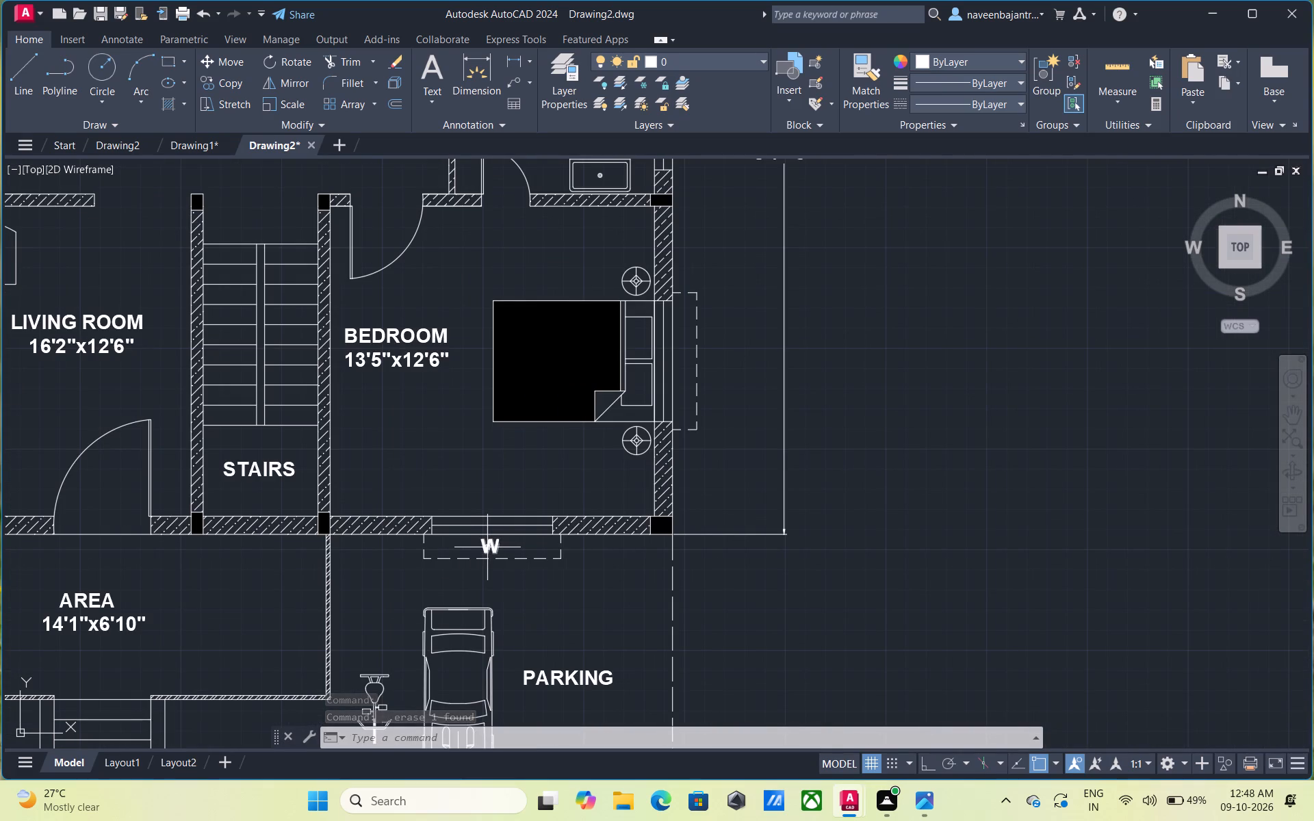
click(487, 547)
key(c)
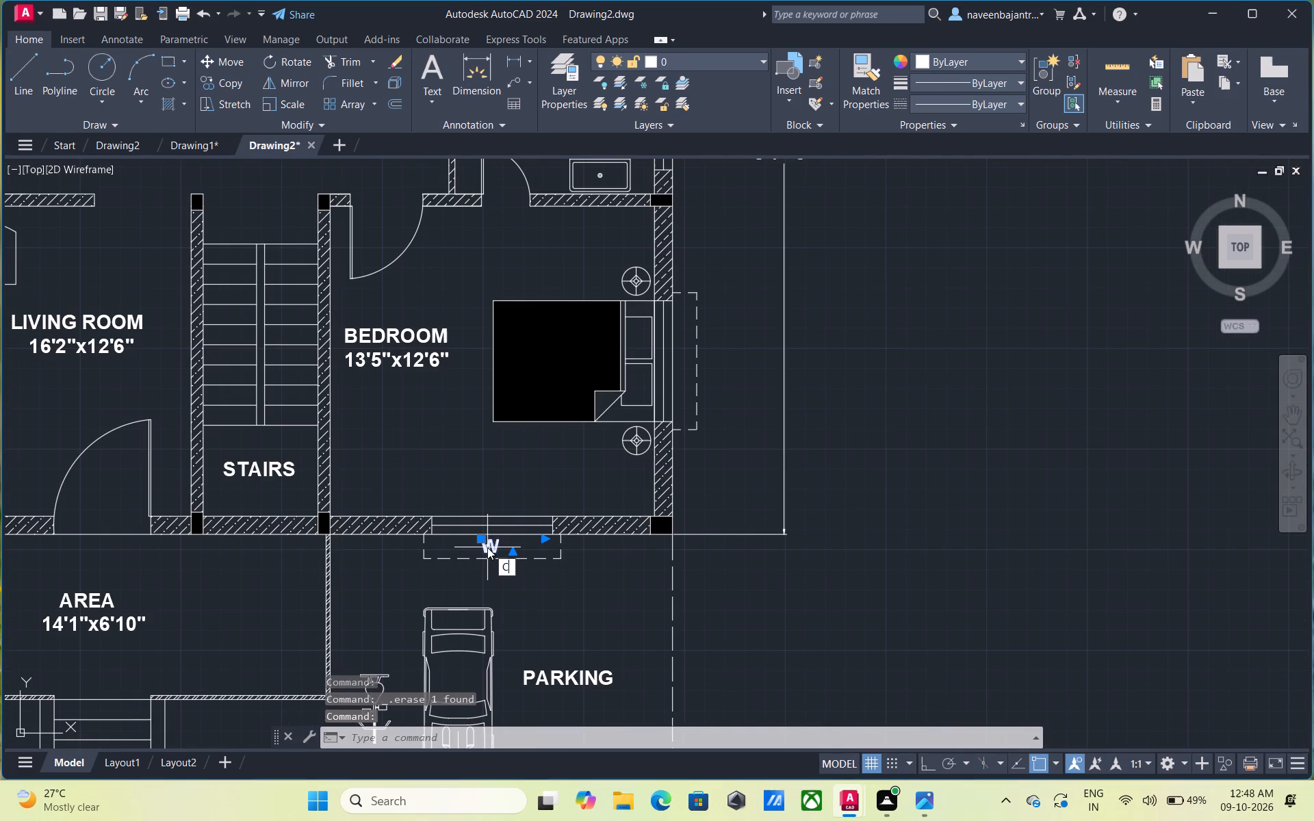
text(O)
key(space)
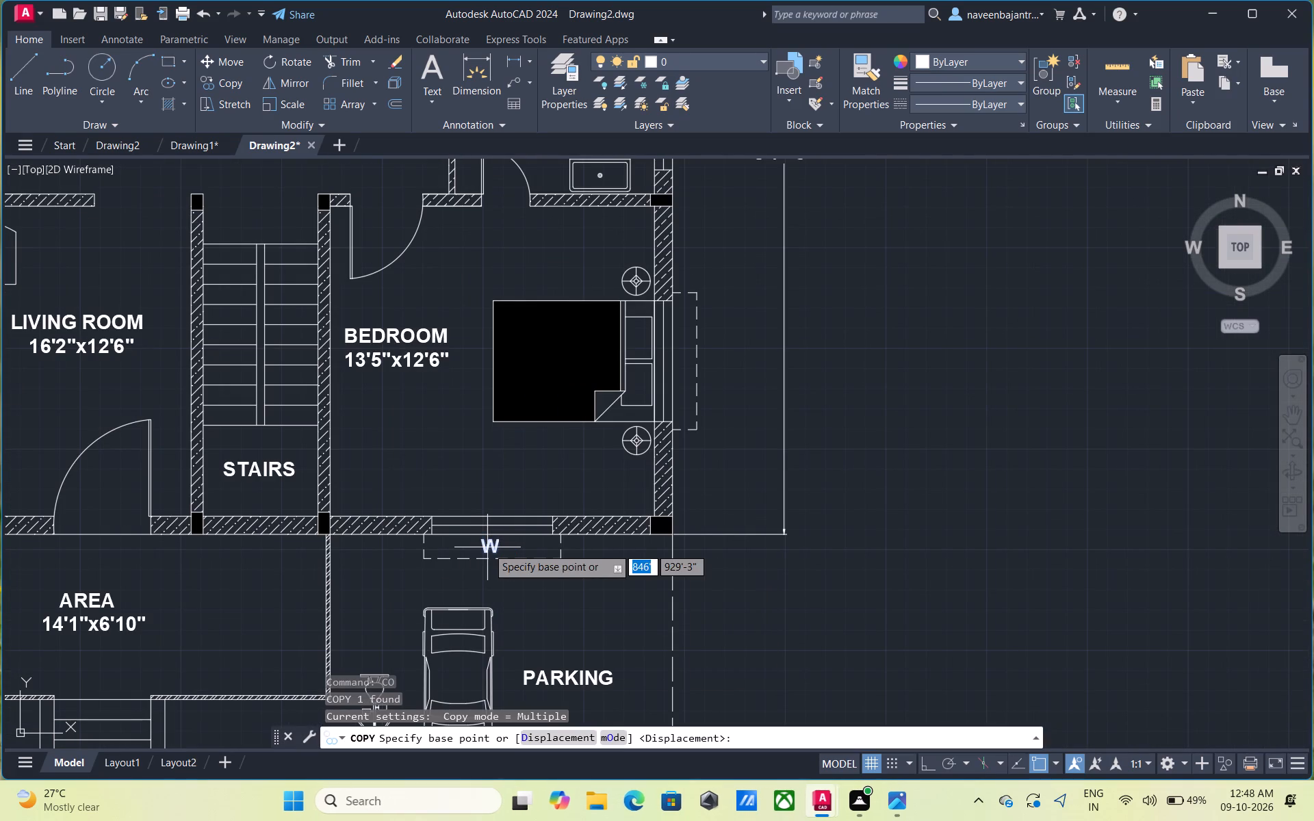
click(489, 548)
scroll(680, 375, up, 1)
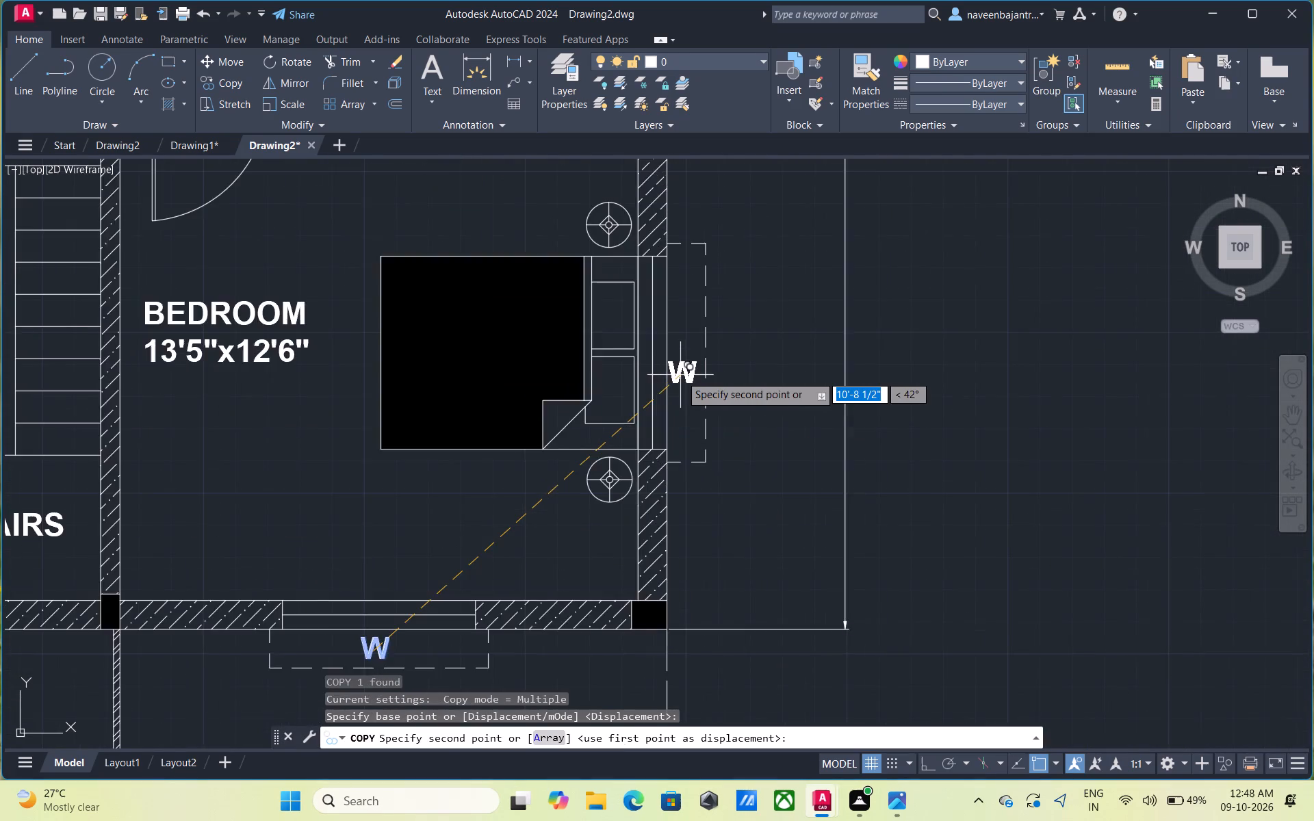
scroll(680, 375, up, 2)
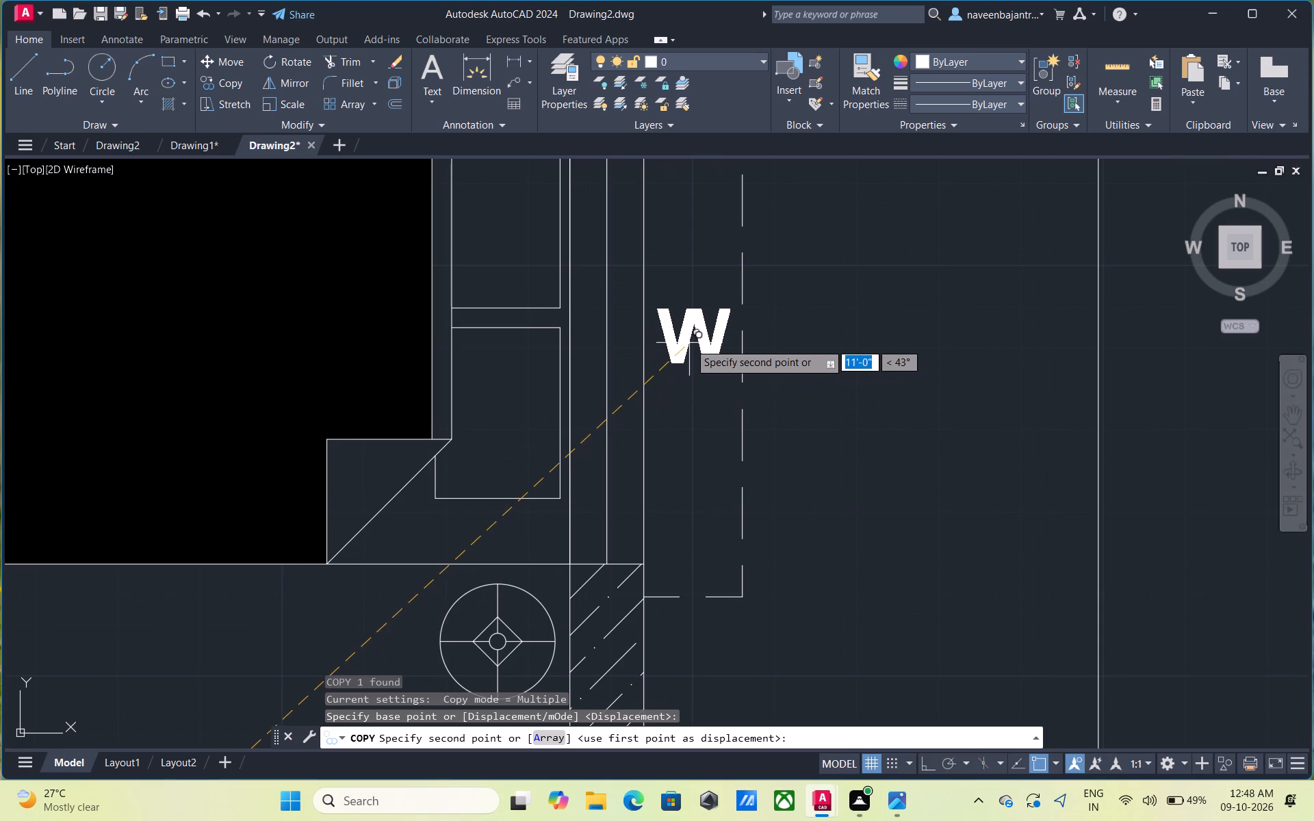
scroll(689, 341, down, 2)
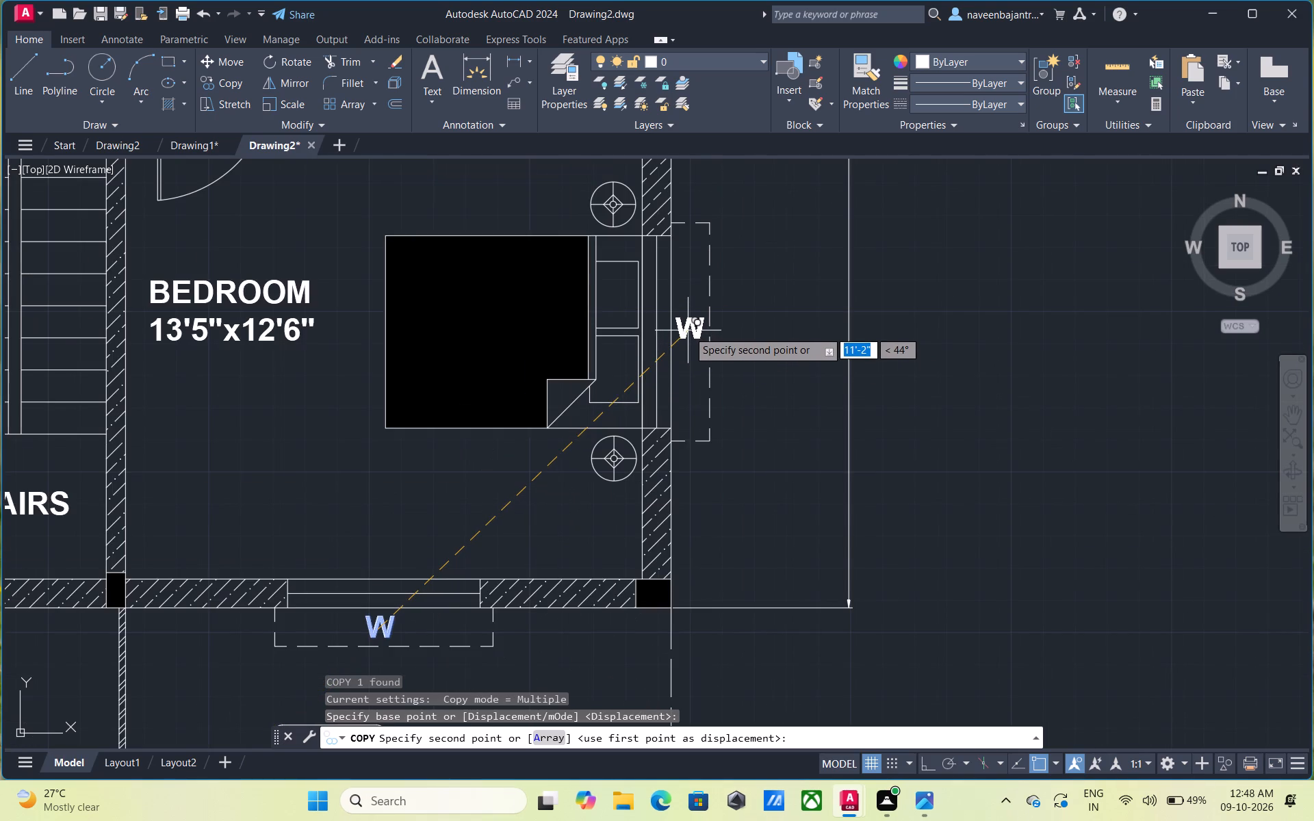
click(687, 329)
Place further copies of the enlarged W inside the dashed outlines of the north bedroom's east and north windows.
scroll(687, 329, down, 3)
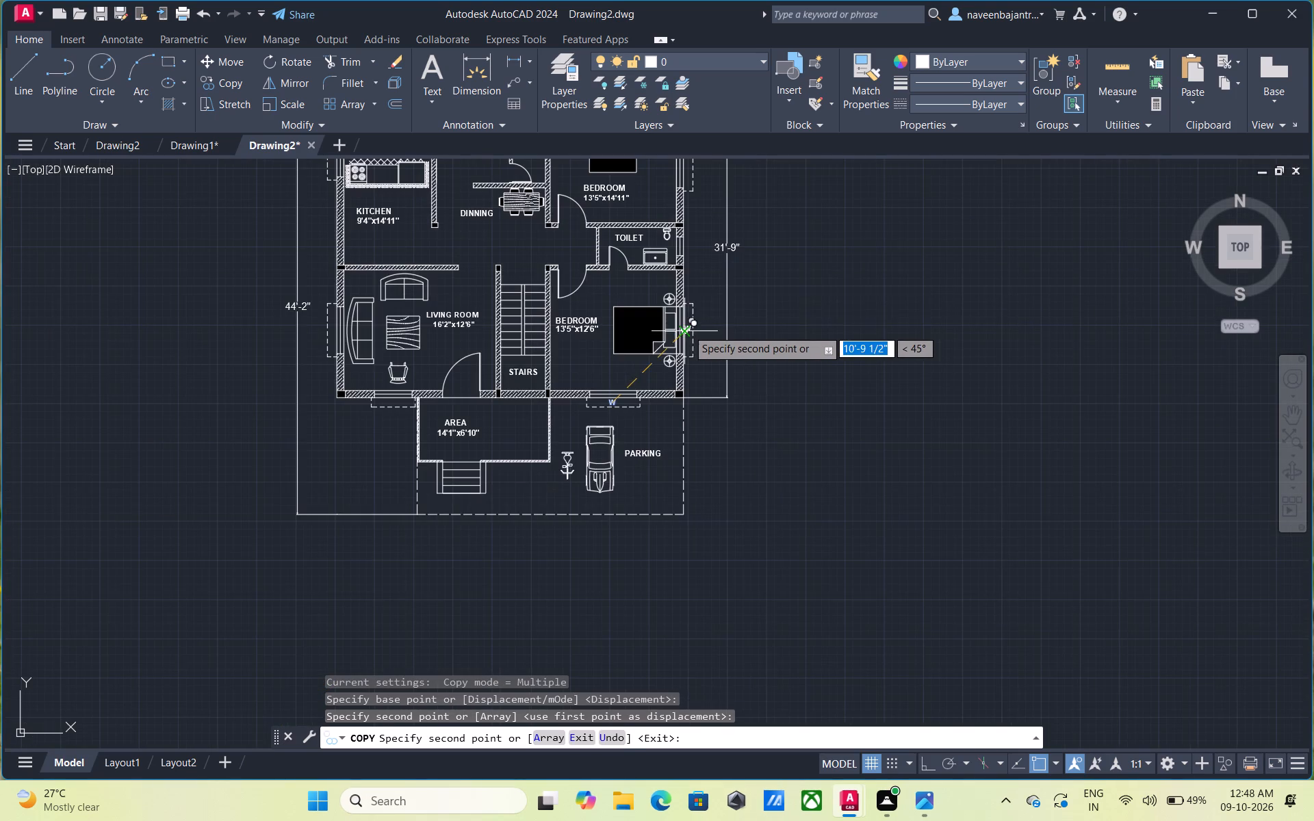
middle_drag(691, 233, 702, 452)
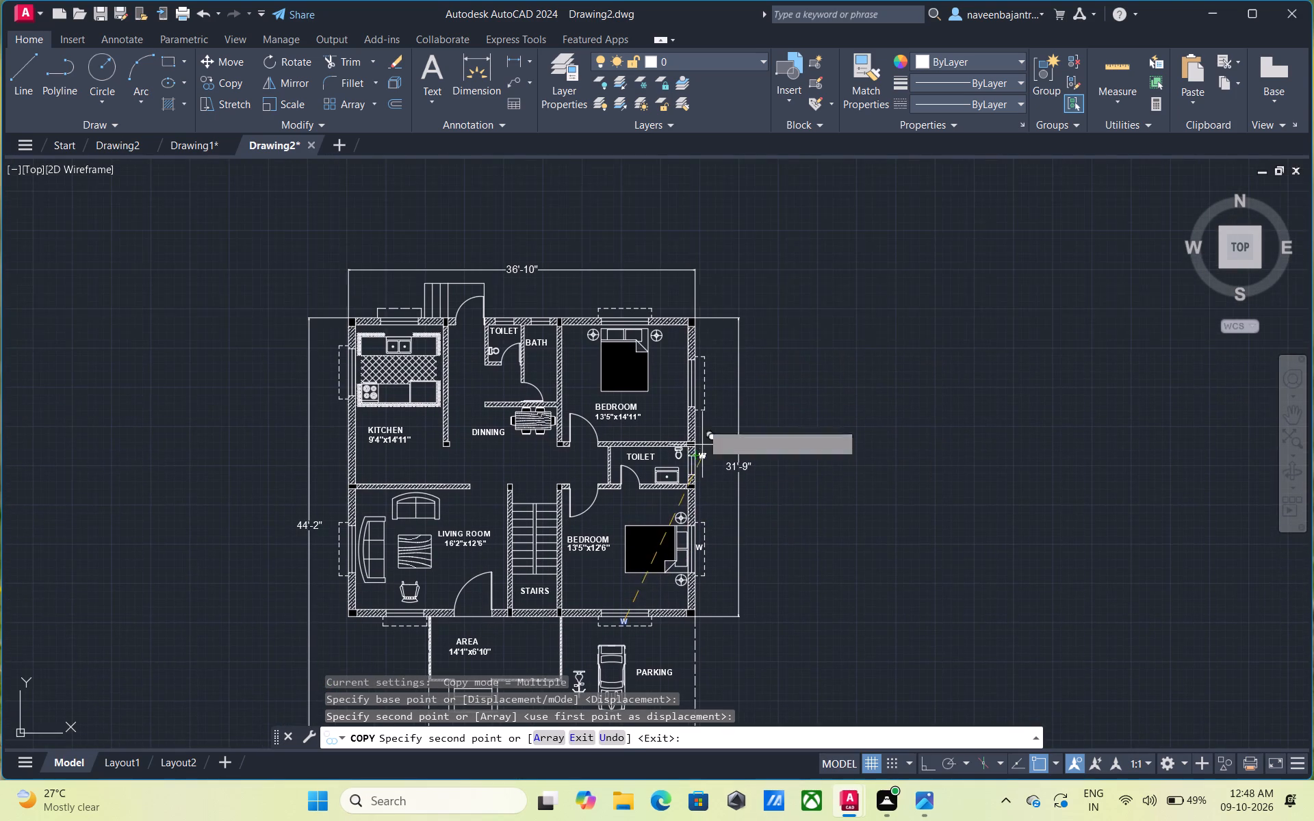
scroll(695, 382, up, 3)
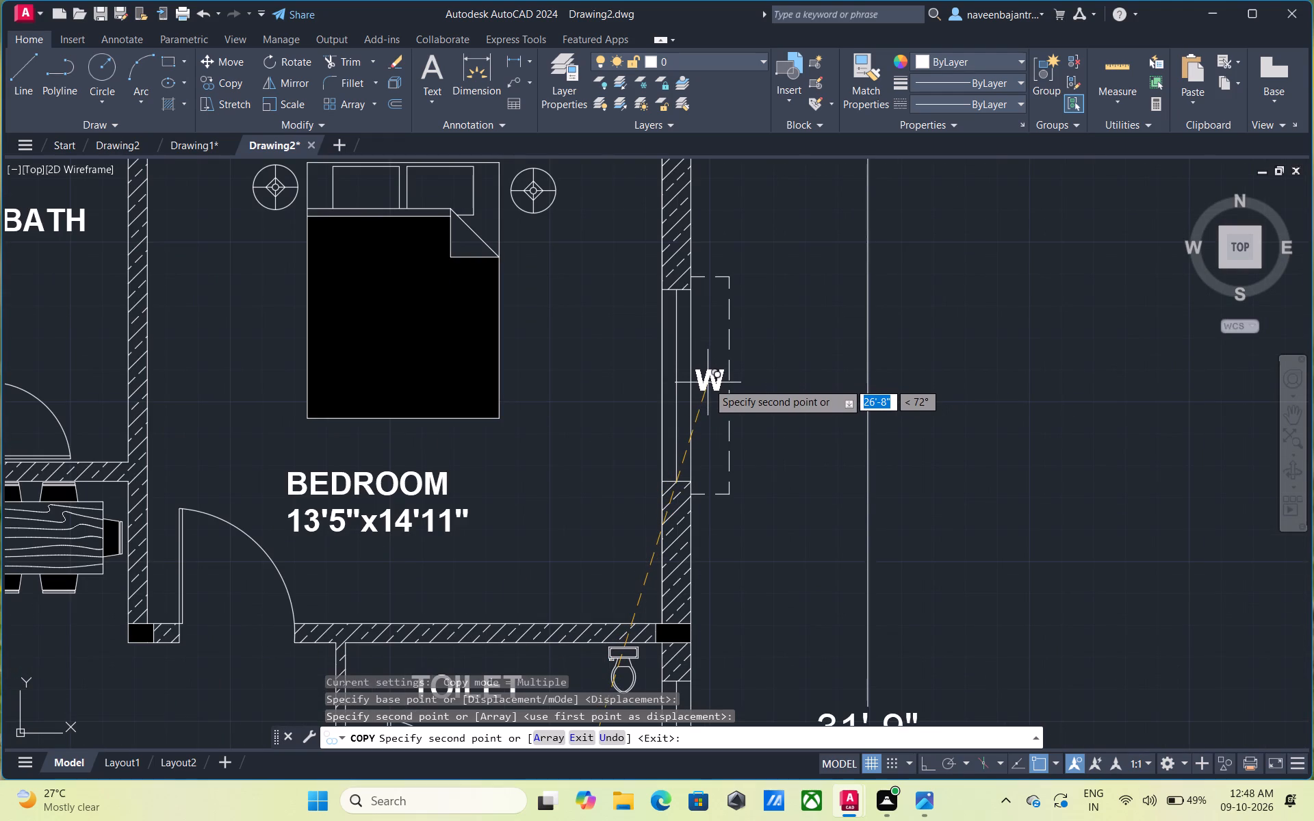
click(708, 382)
scroll(708, 382, down, 3)
middle_drag(623, 315, 617, 376)
scroll(618, 378, up, 4)
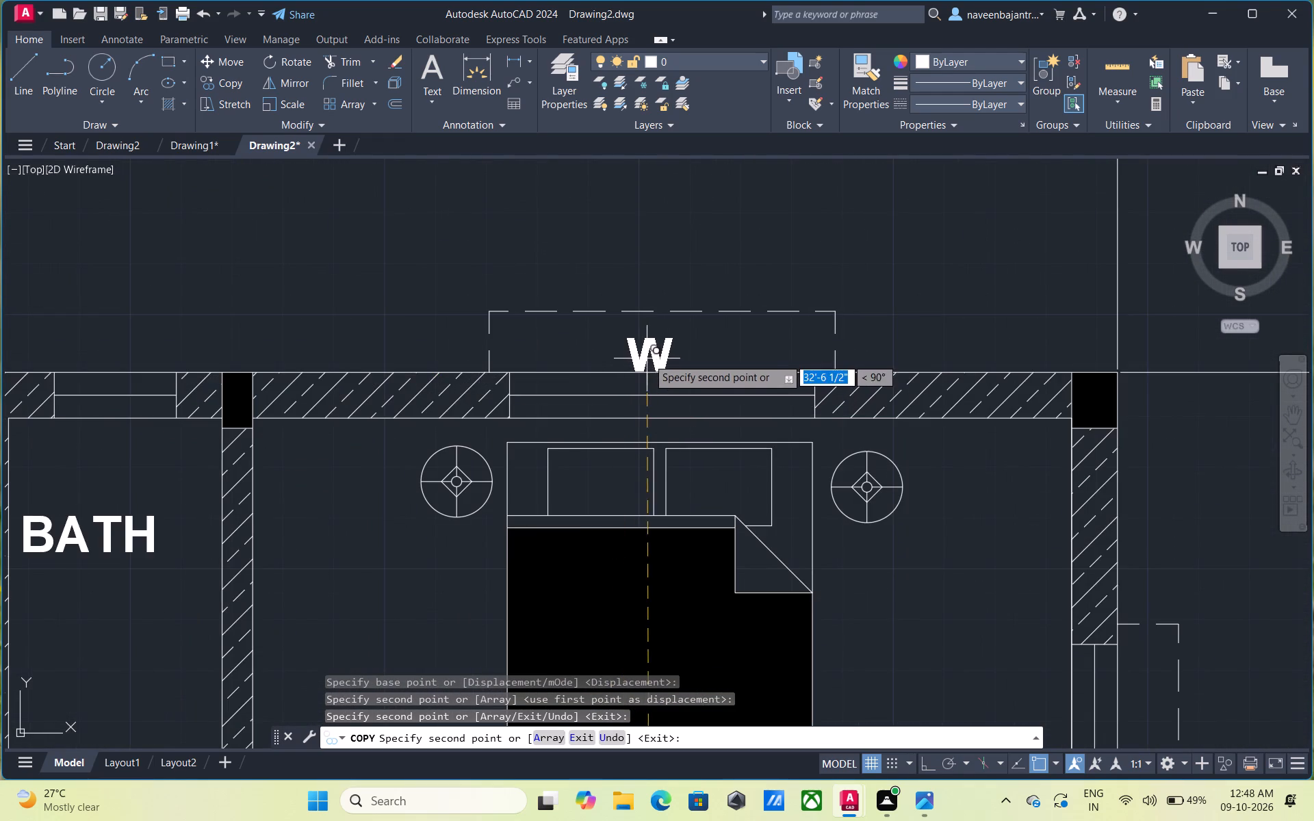
click(658, 349)
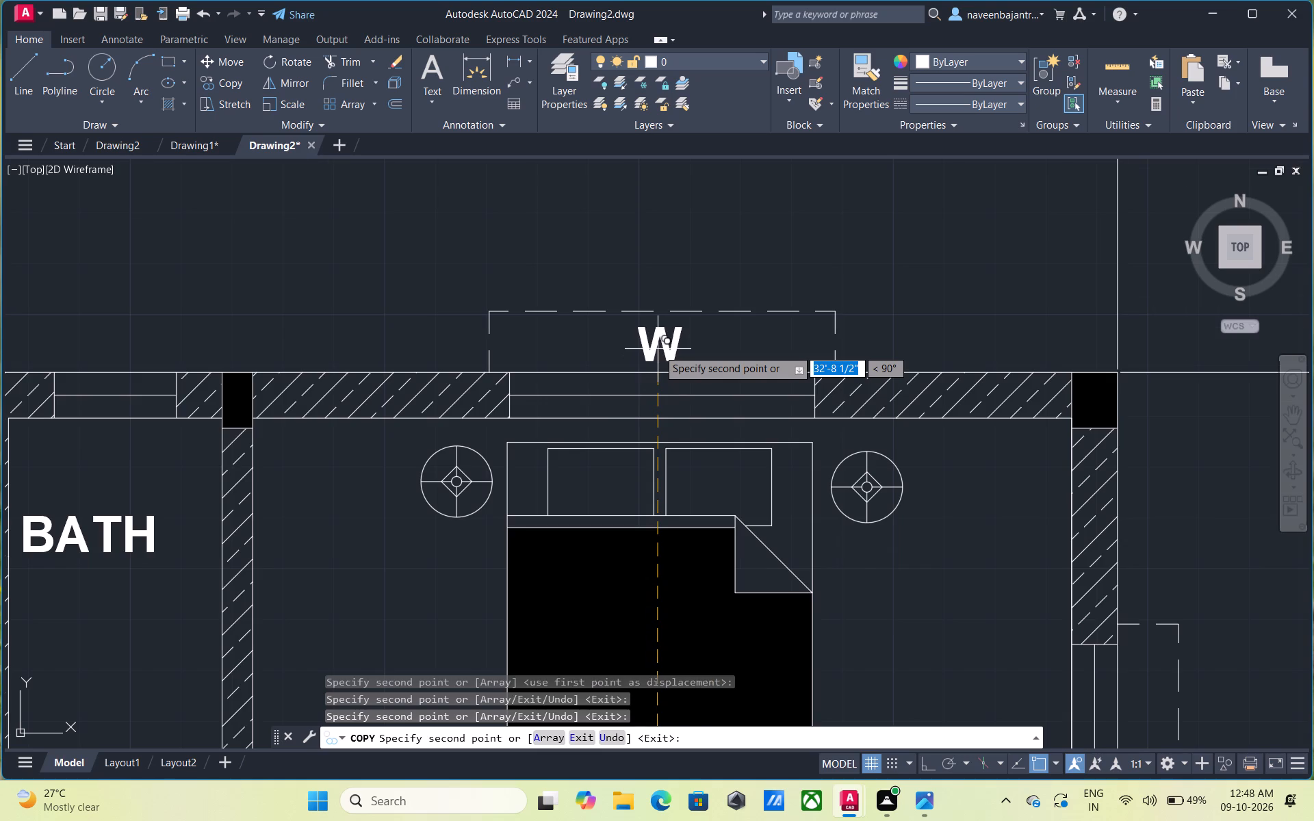
Place copies of the enlarged W inside the dashed outlines of the kitchen's north and west windows.
scroll(658, 349, down, 4)
scroll(429, 346, up, 5)
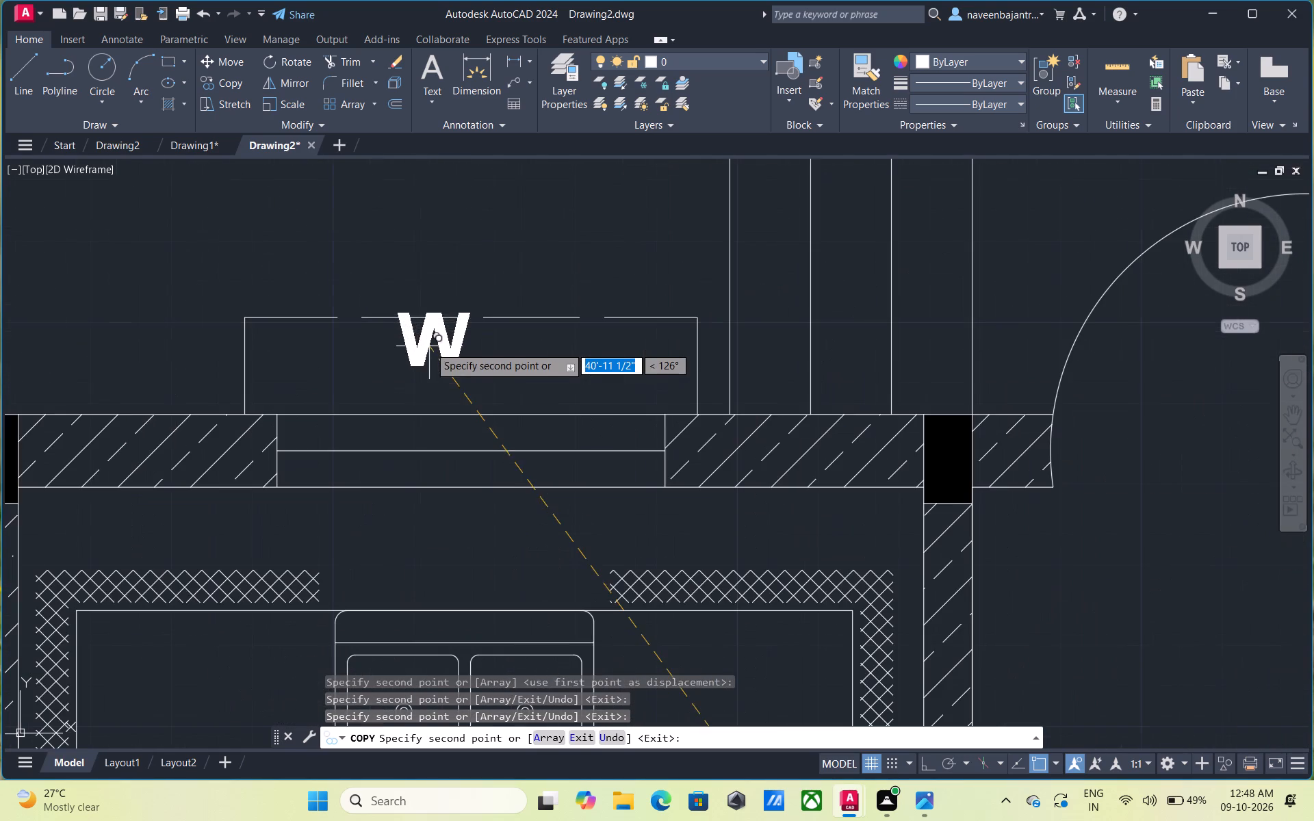
click(464, 378)
scroll(464, 378, down, 3)
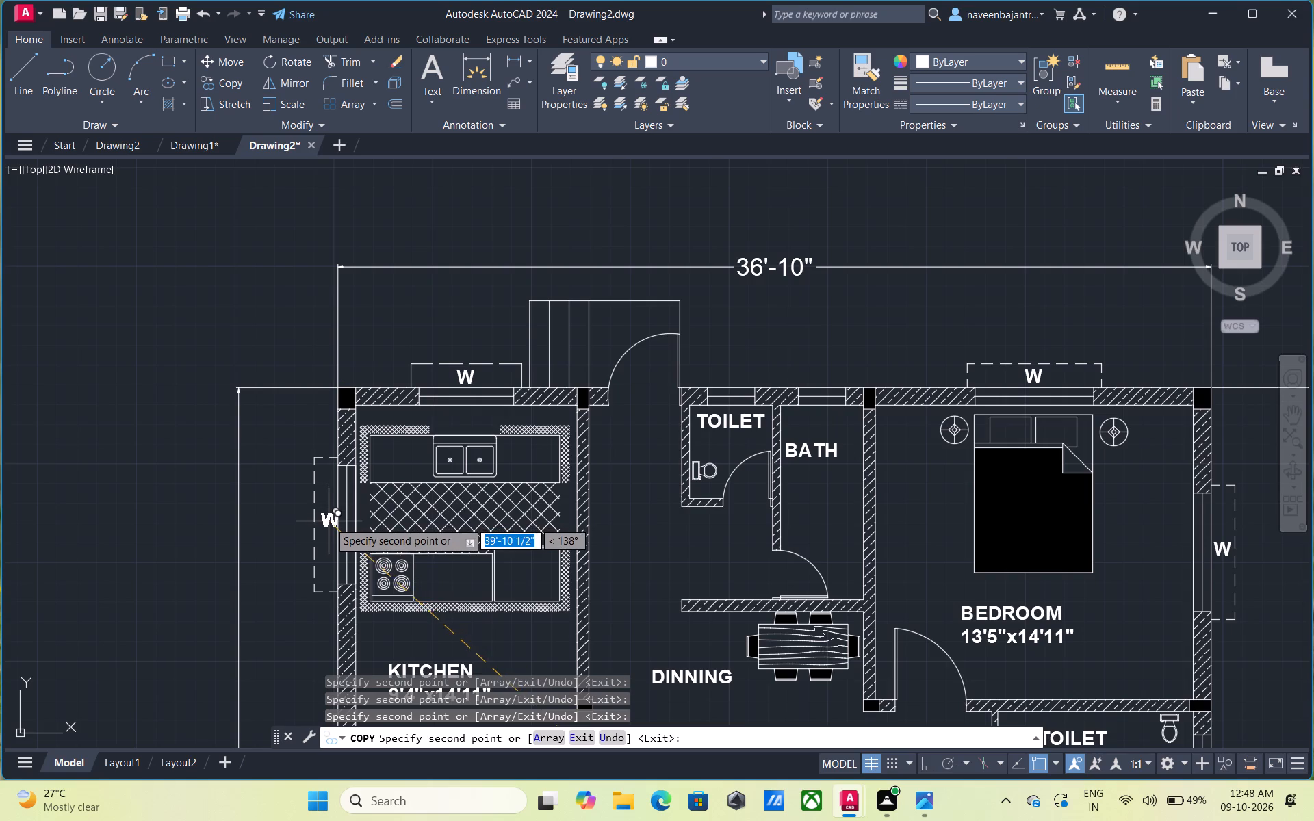
scroll(328, 521, up, 1)
middle_drag(328, 521, 383, 421)
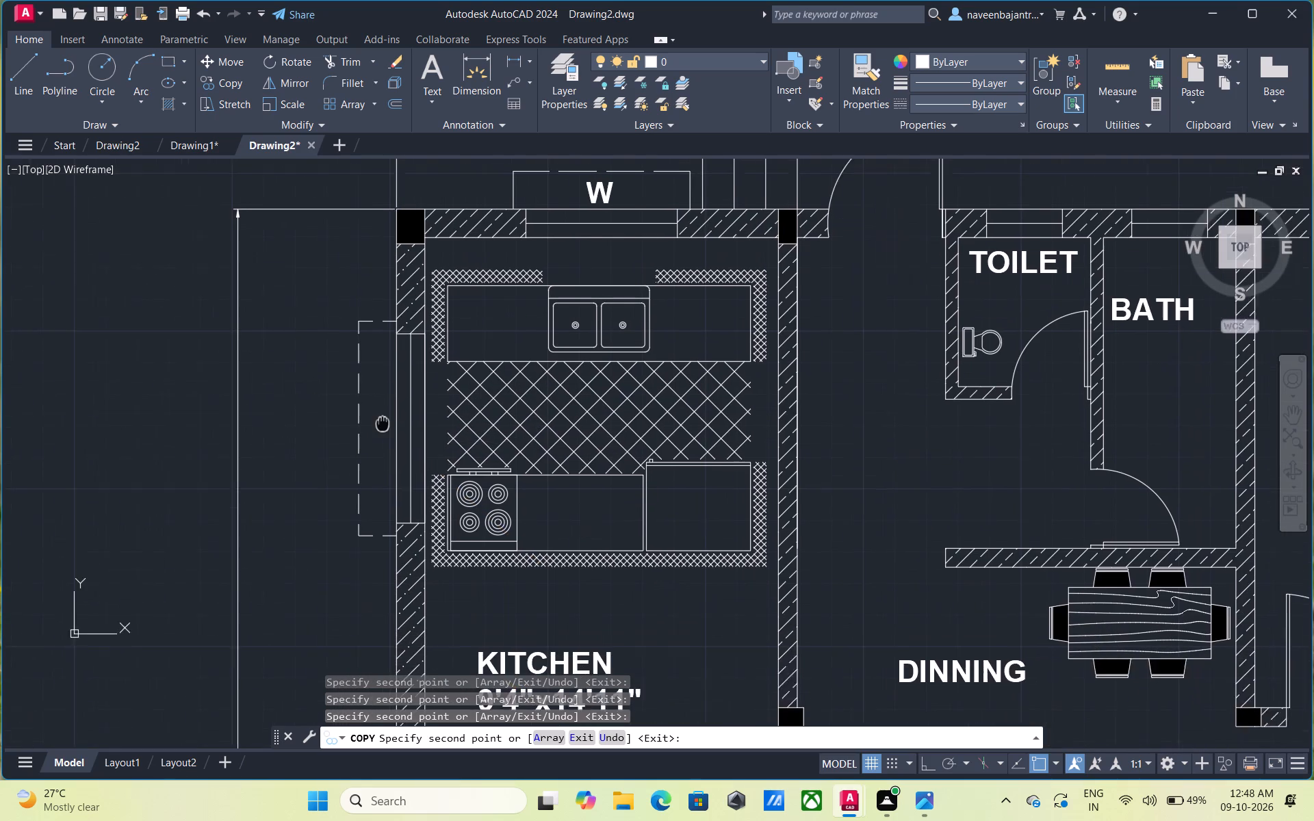
middle_drag(383, 421, 393, 407)
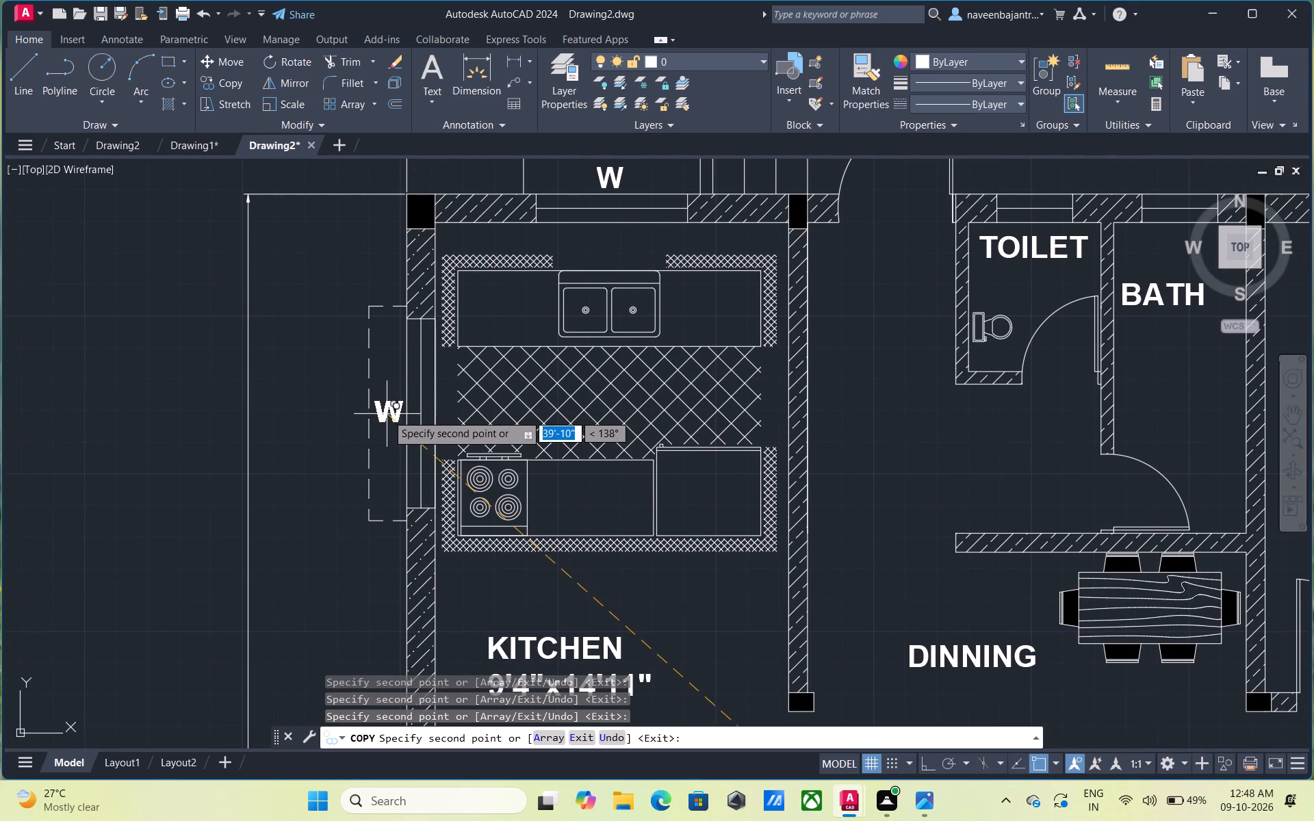
click(387, 414)
Place copies of the enlarged W inside the dashed outlines of the living room's west and south windows and finish copying.
scroll(387, 414, down, 3)
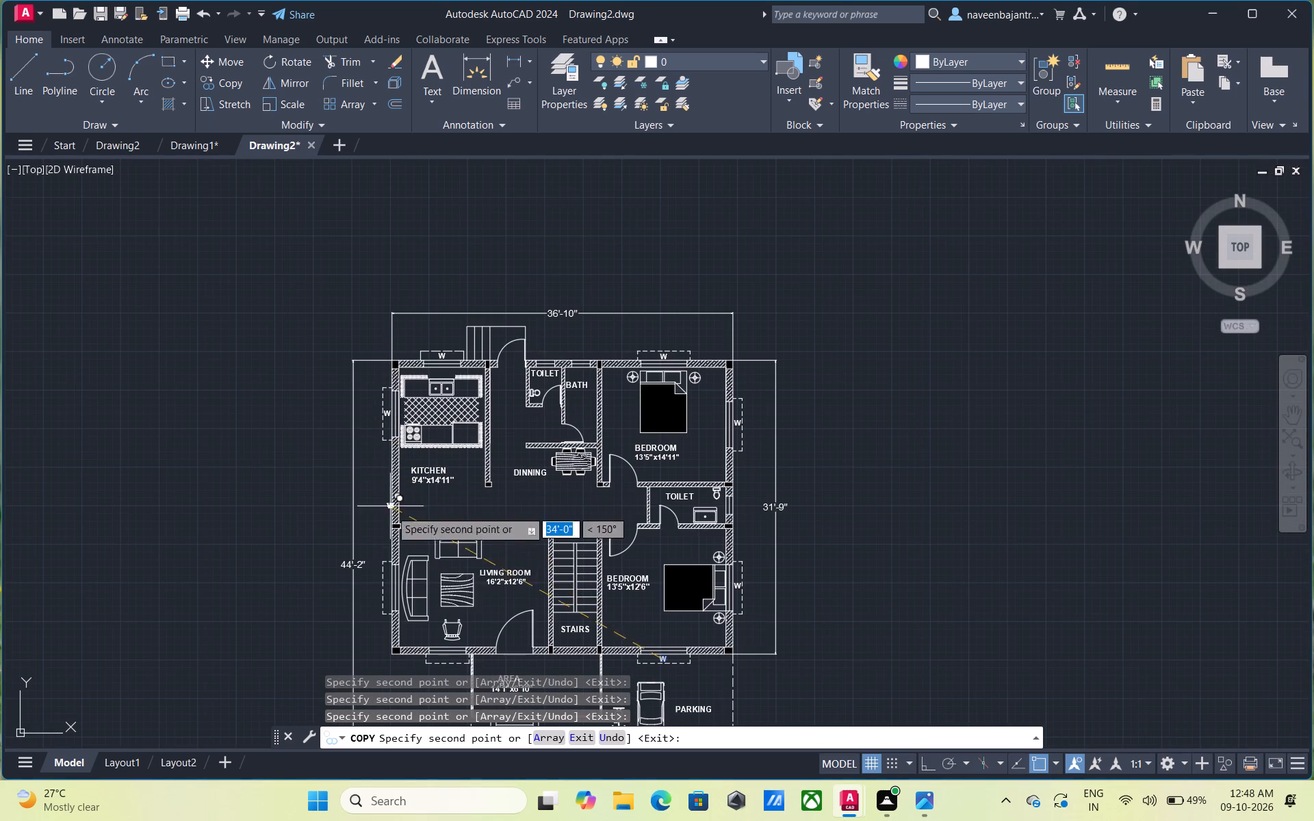
middle_drag(386, 575, 455, 400)
scroll(458, 400, up, 2)
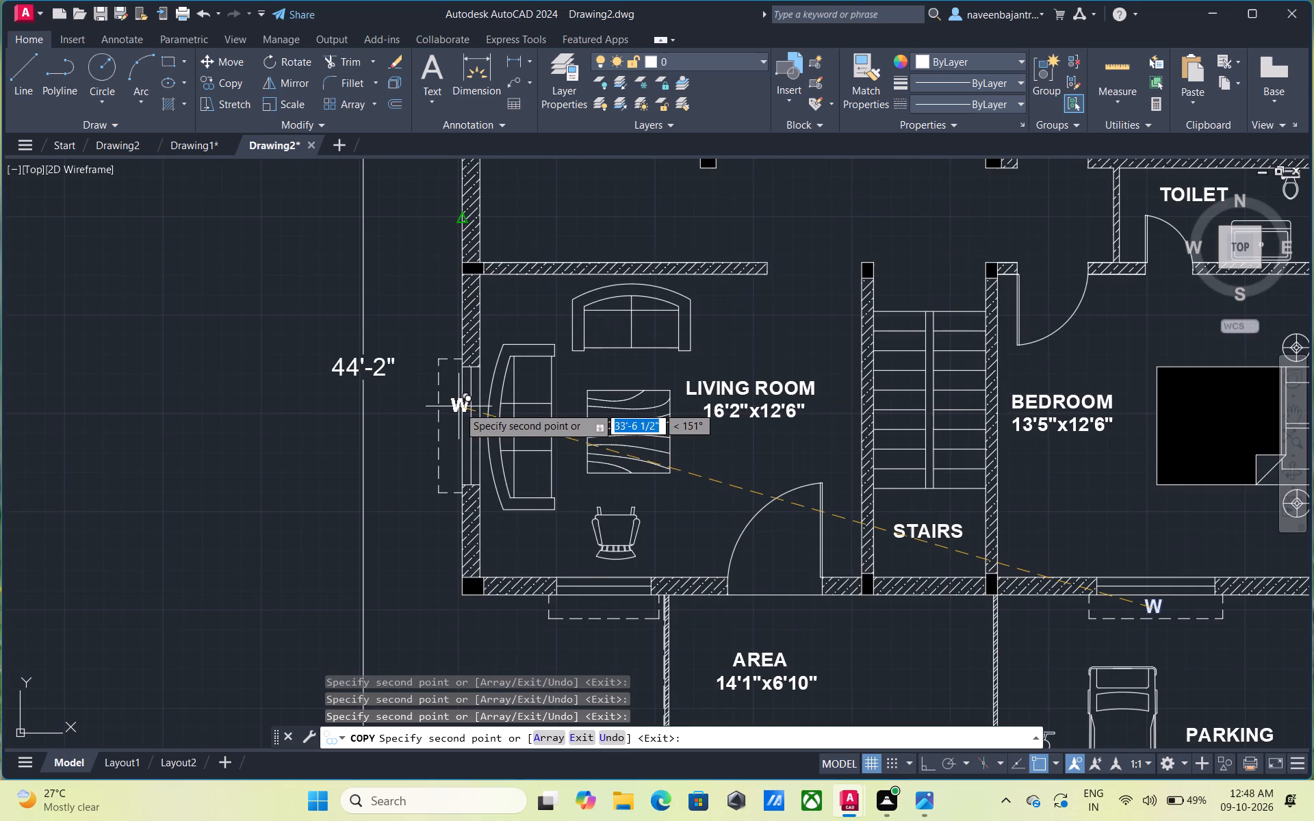
scroll(459, 406, up, 1)
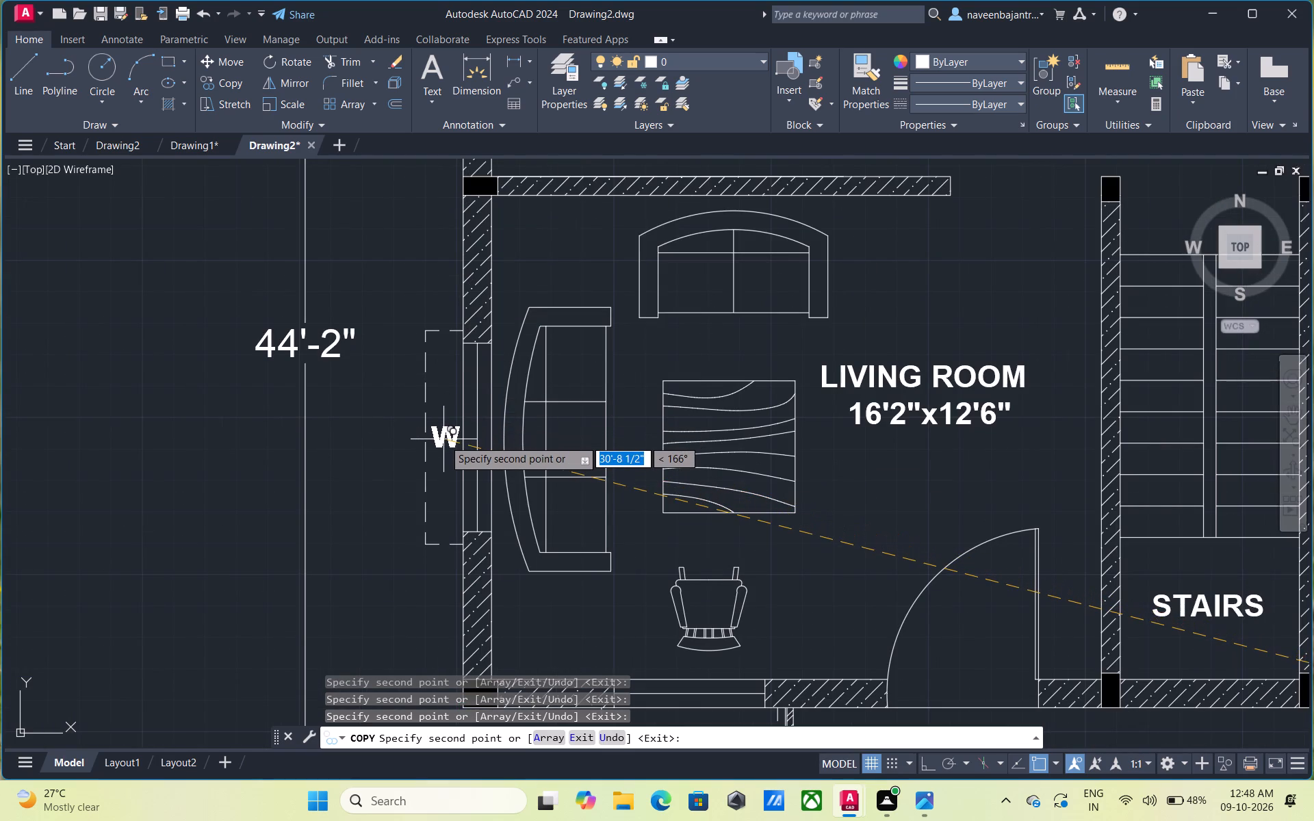
click(443, 439)
scroll(443, 439, down, 2)
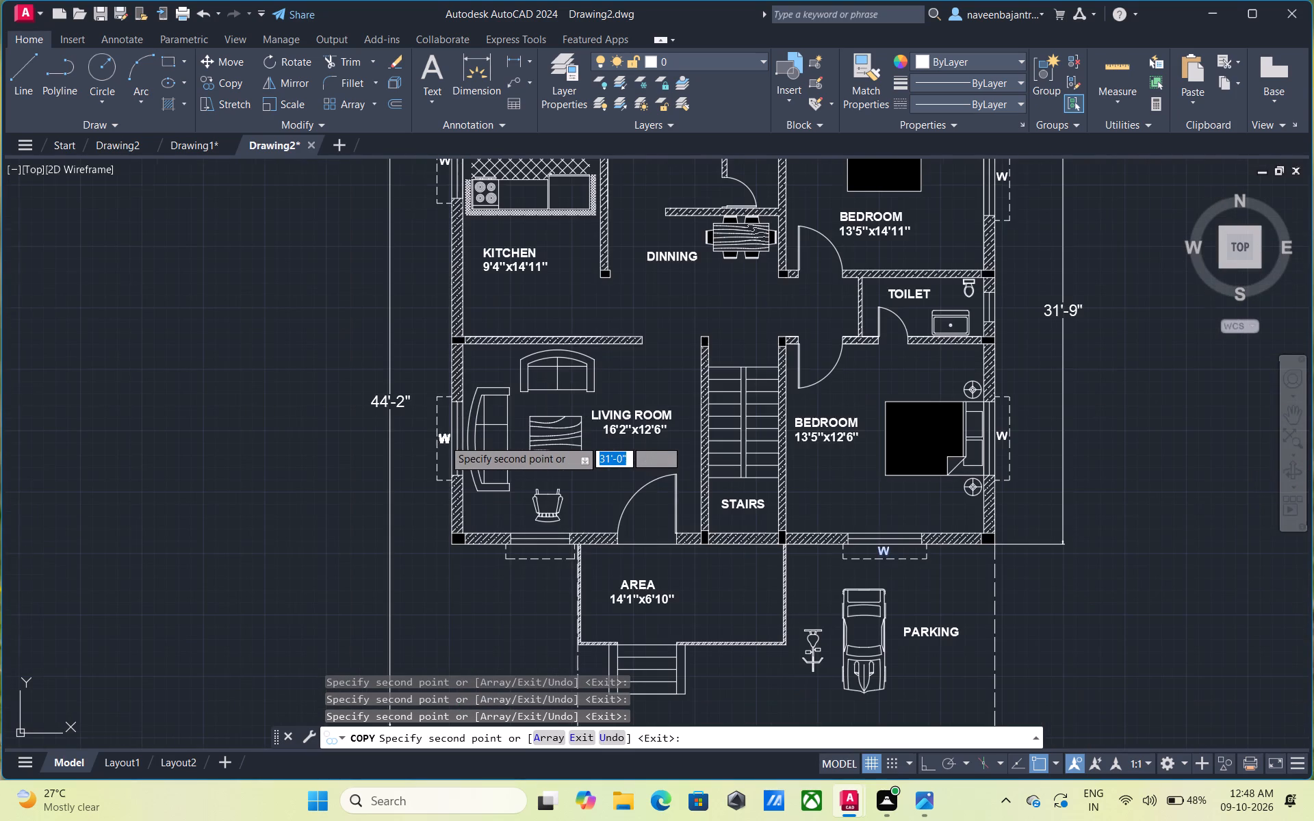
scroll(533, 558, up, 4)
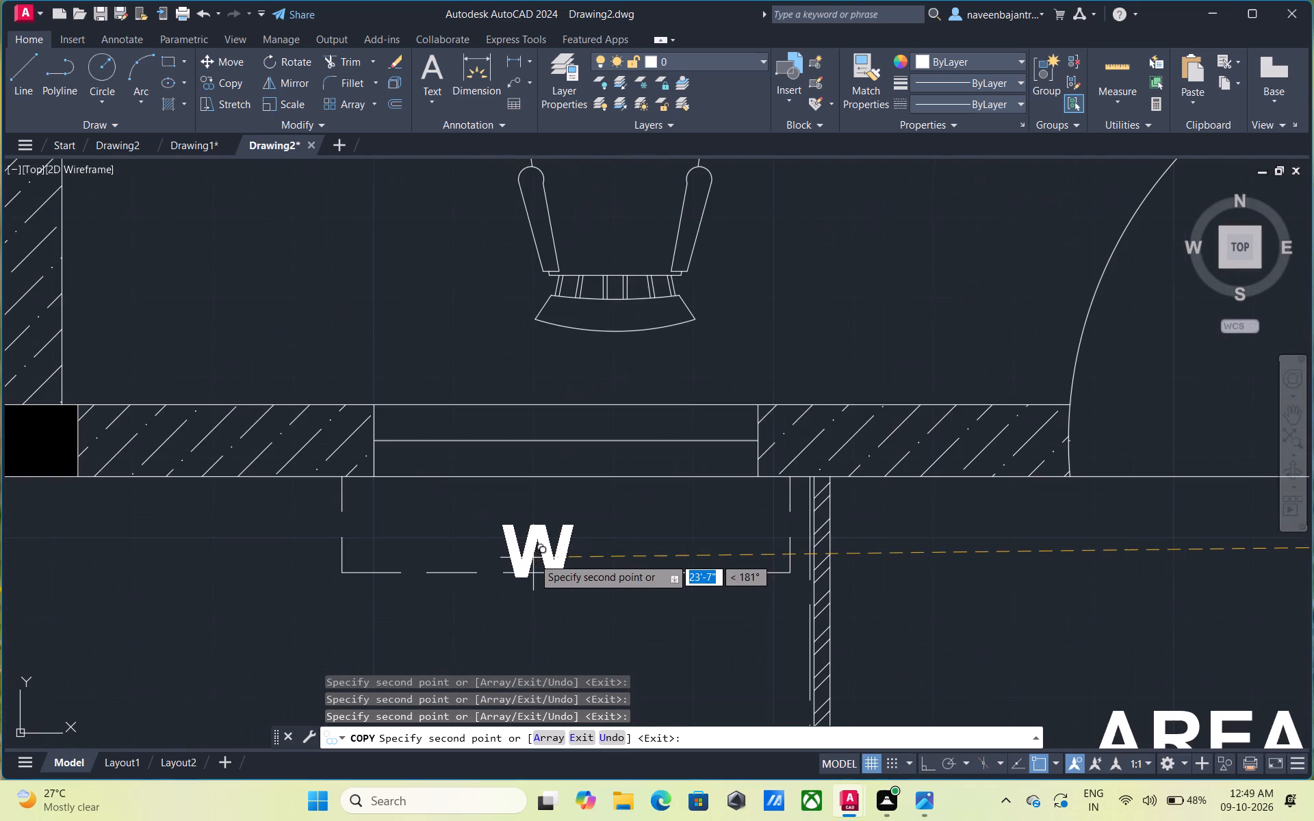
click(561, 526)
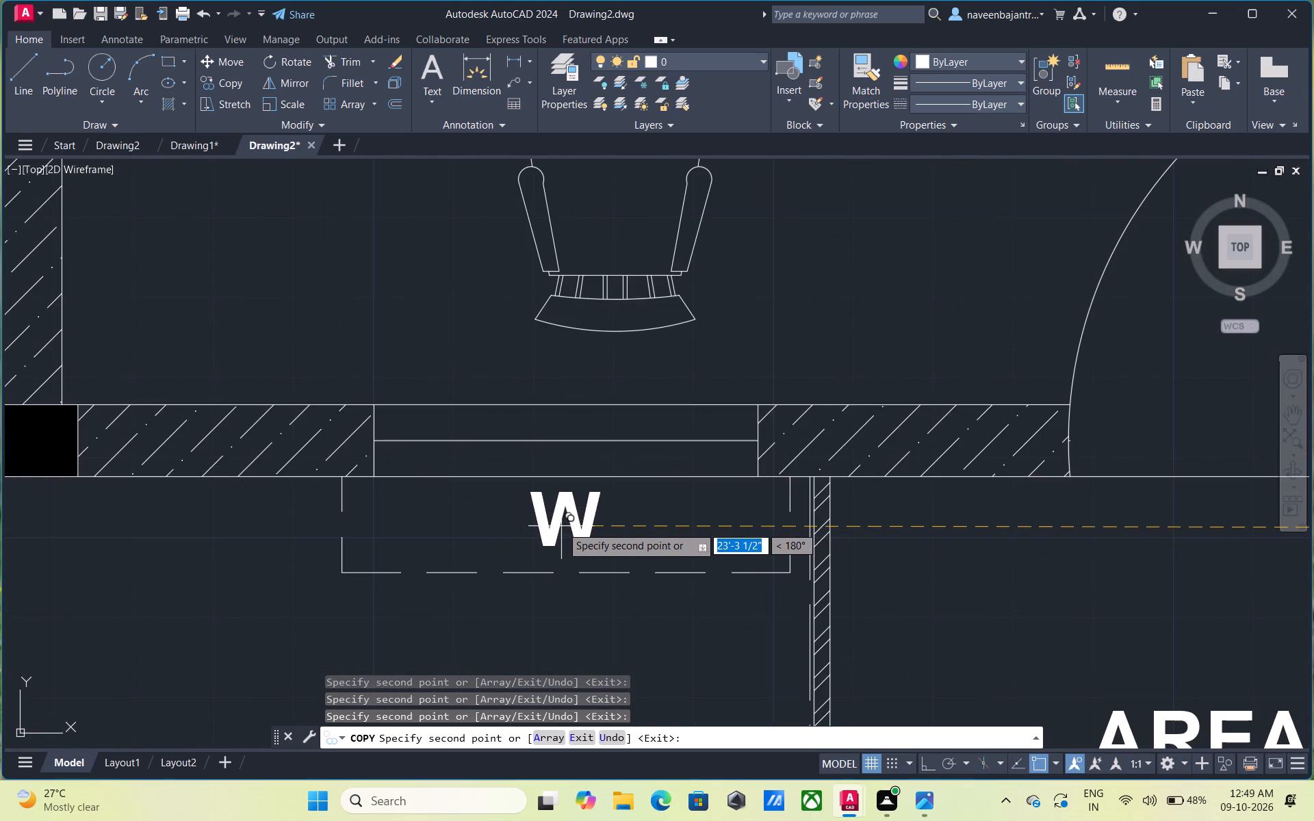
key(Escape)
scroll(604, 564, down, 5)
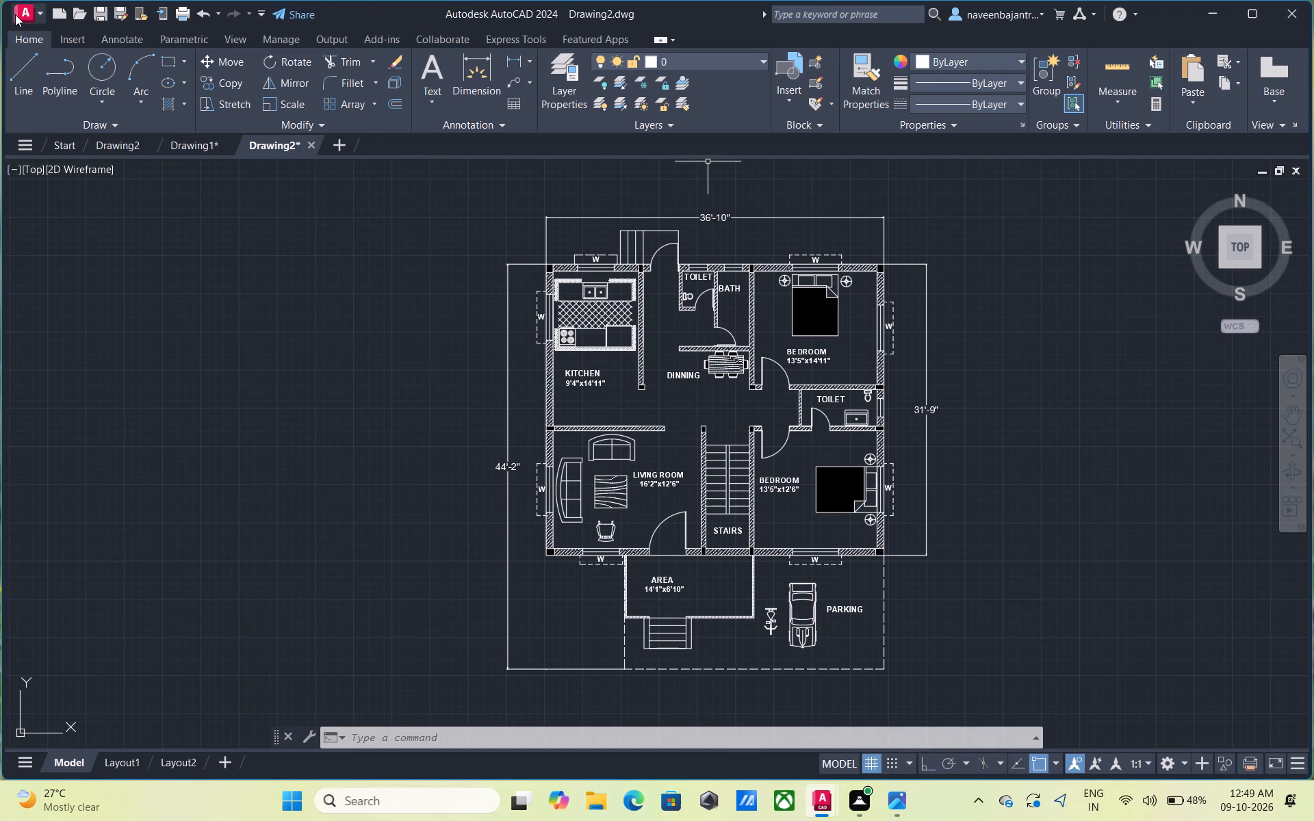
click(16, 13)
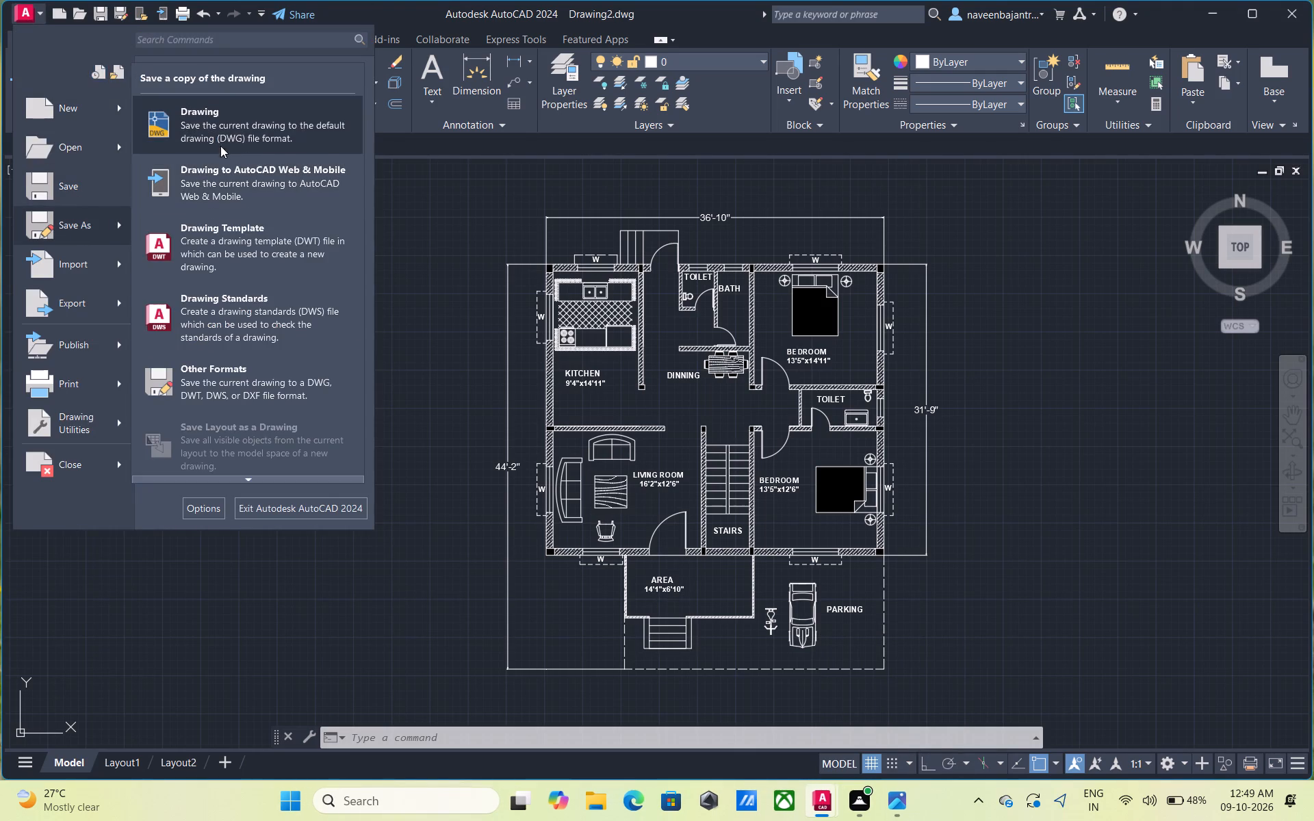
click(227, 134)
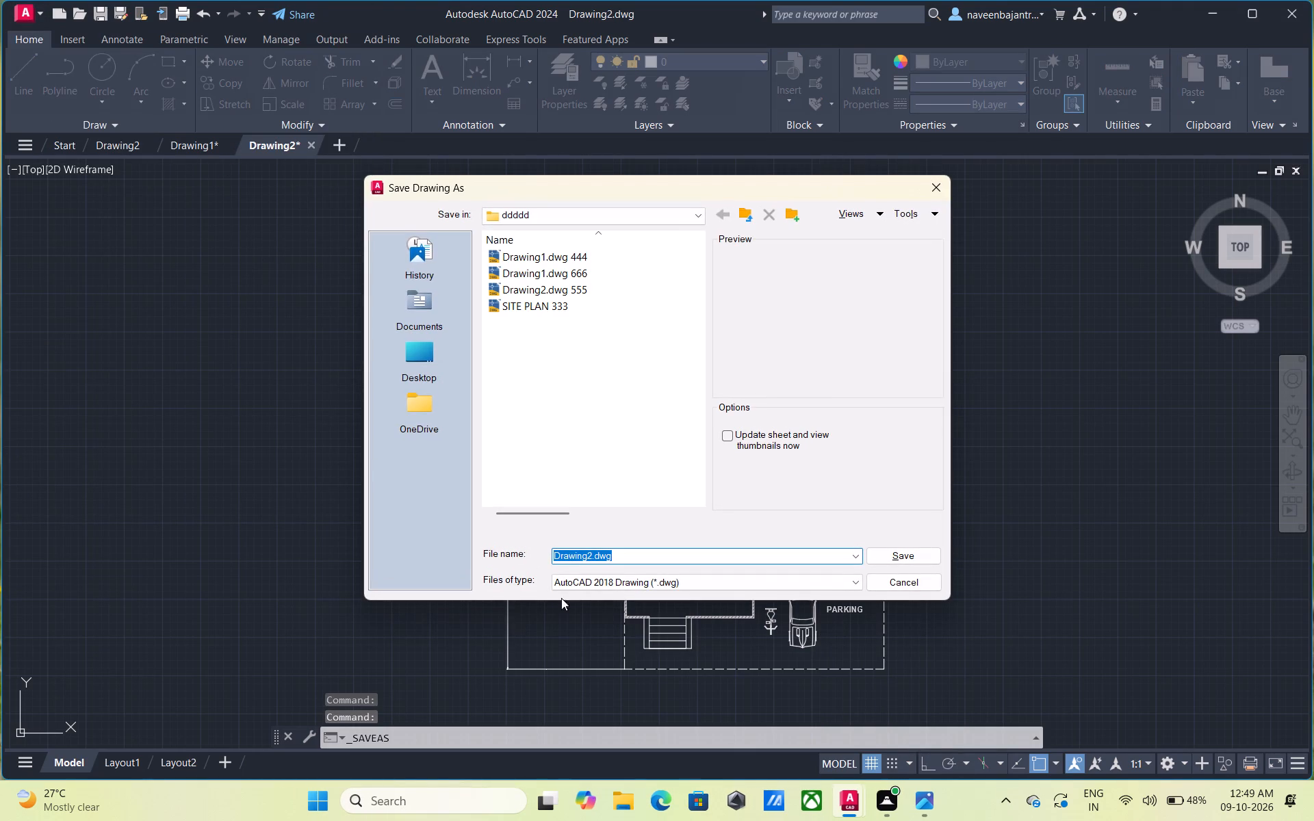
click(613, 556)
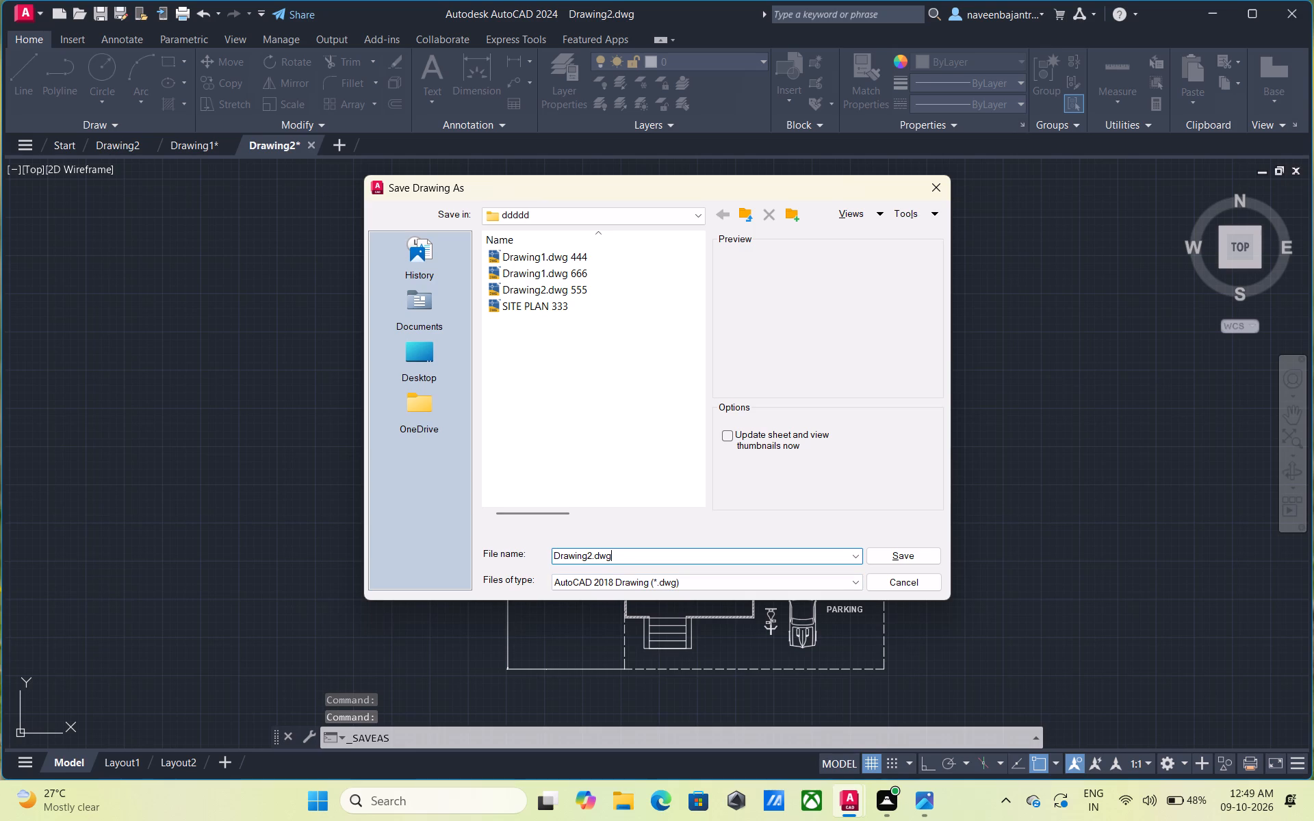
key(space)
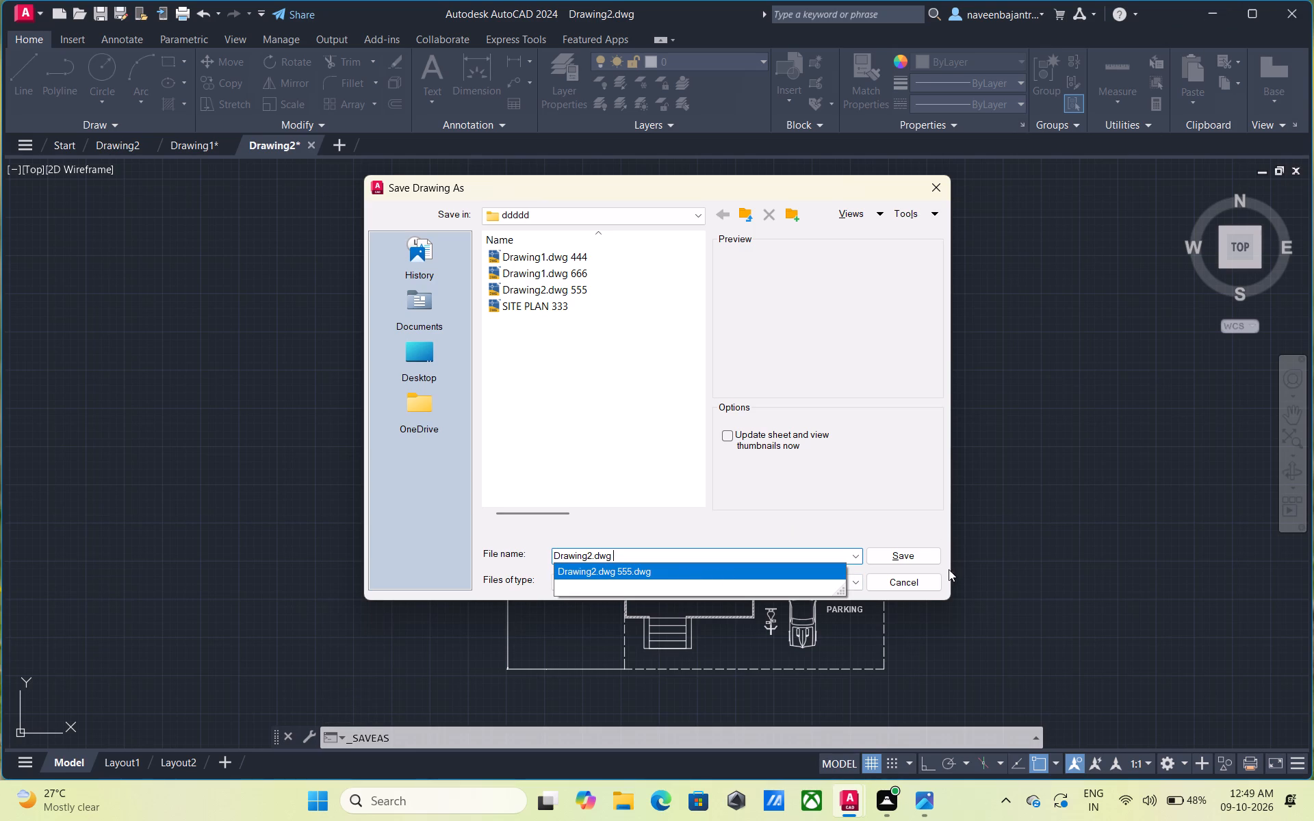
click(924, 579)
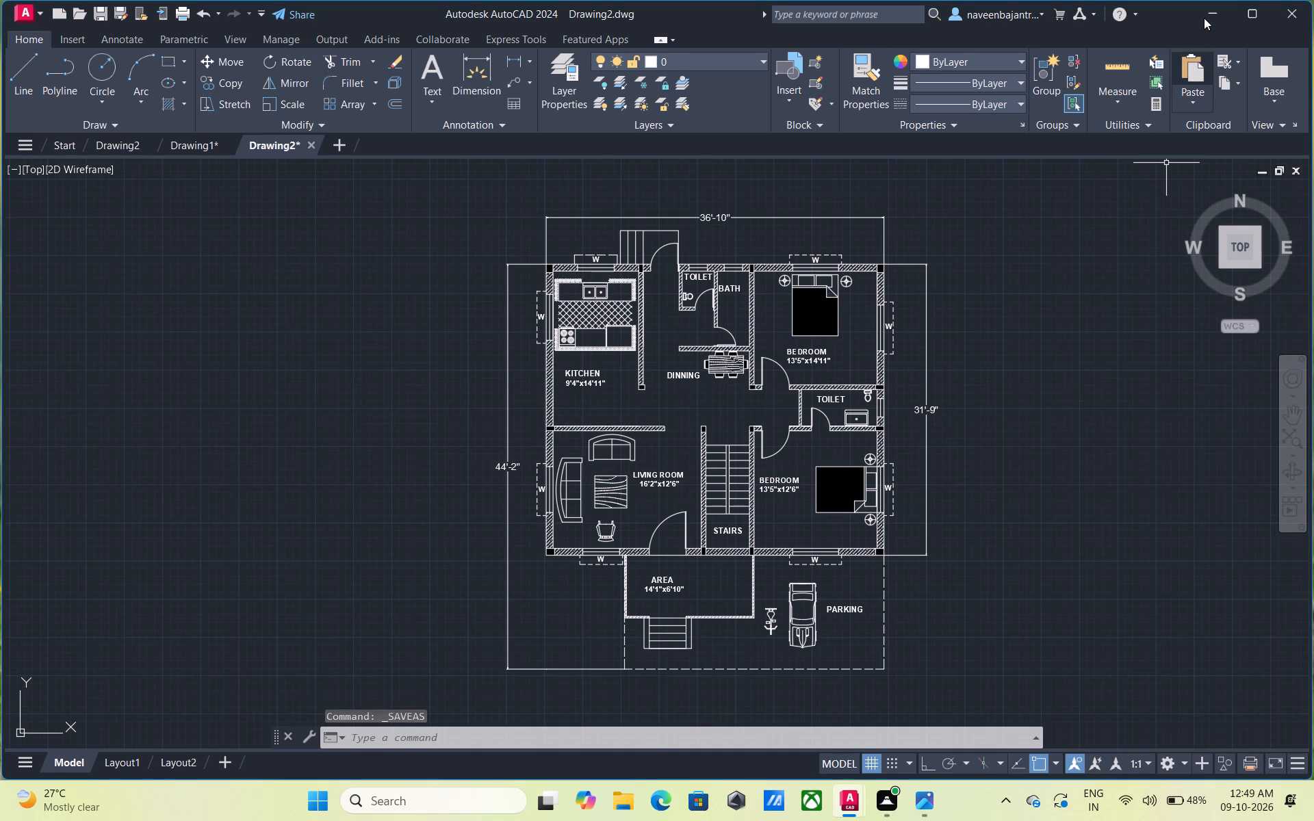
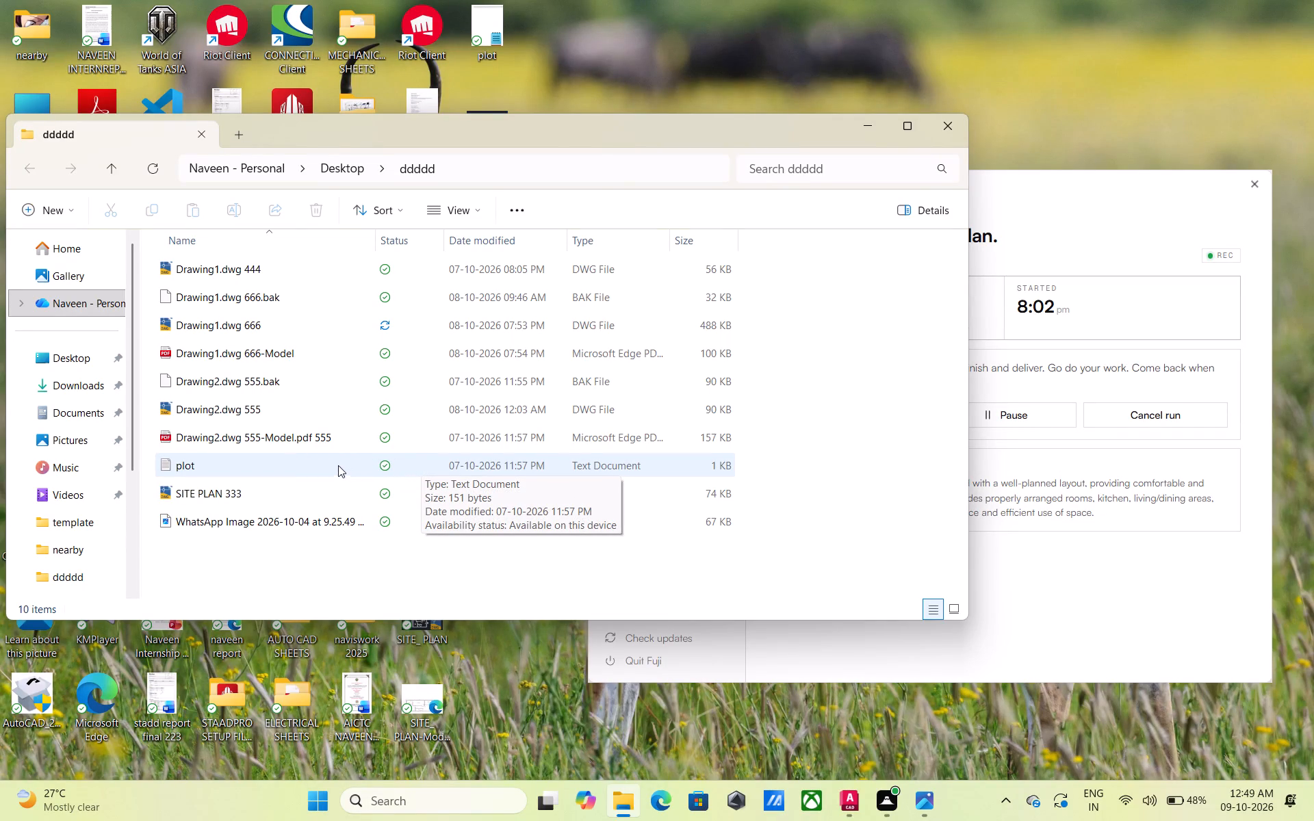
Open the Drawing1.dwg 666-Model PDF from the ddddd folder to view its plotted floor plan, and close it again.
double_click(251, 352)
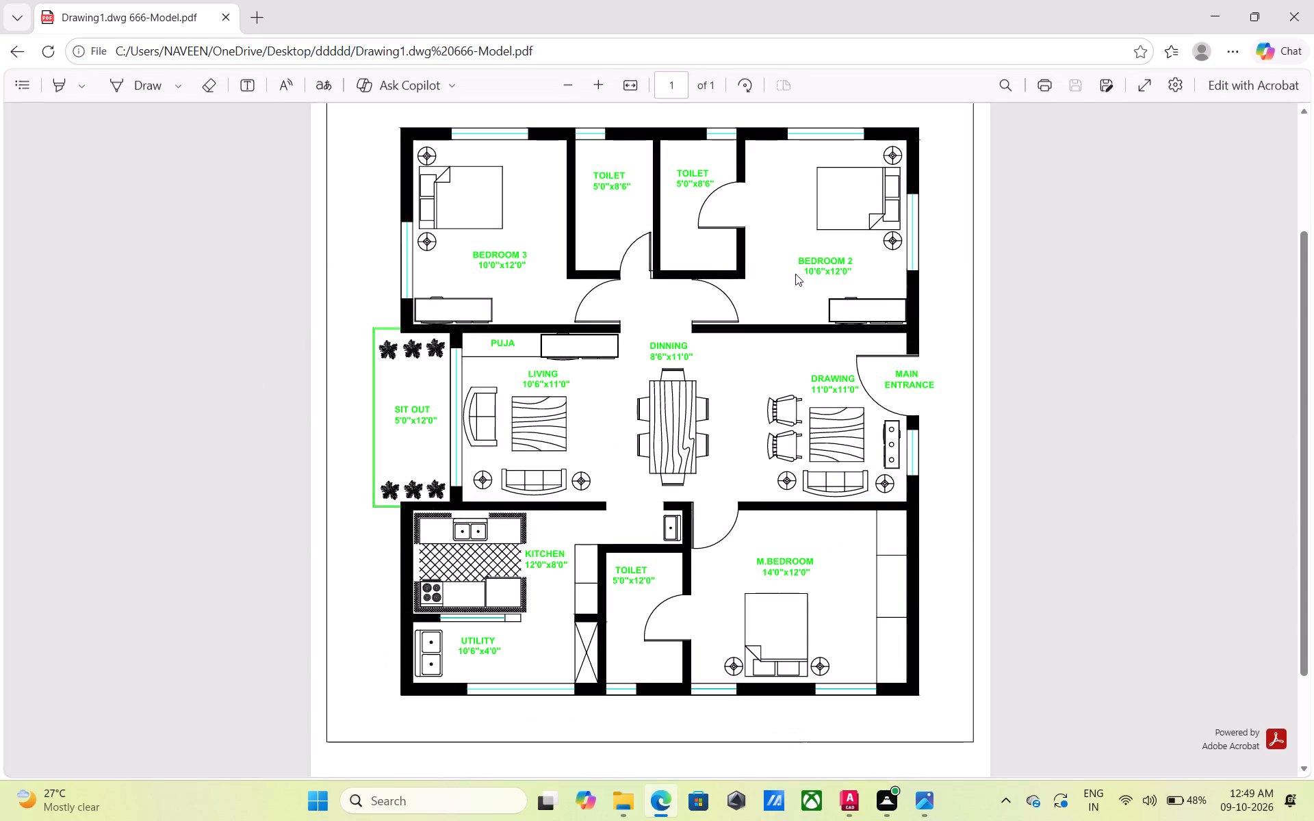
click(1287, 21)
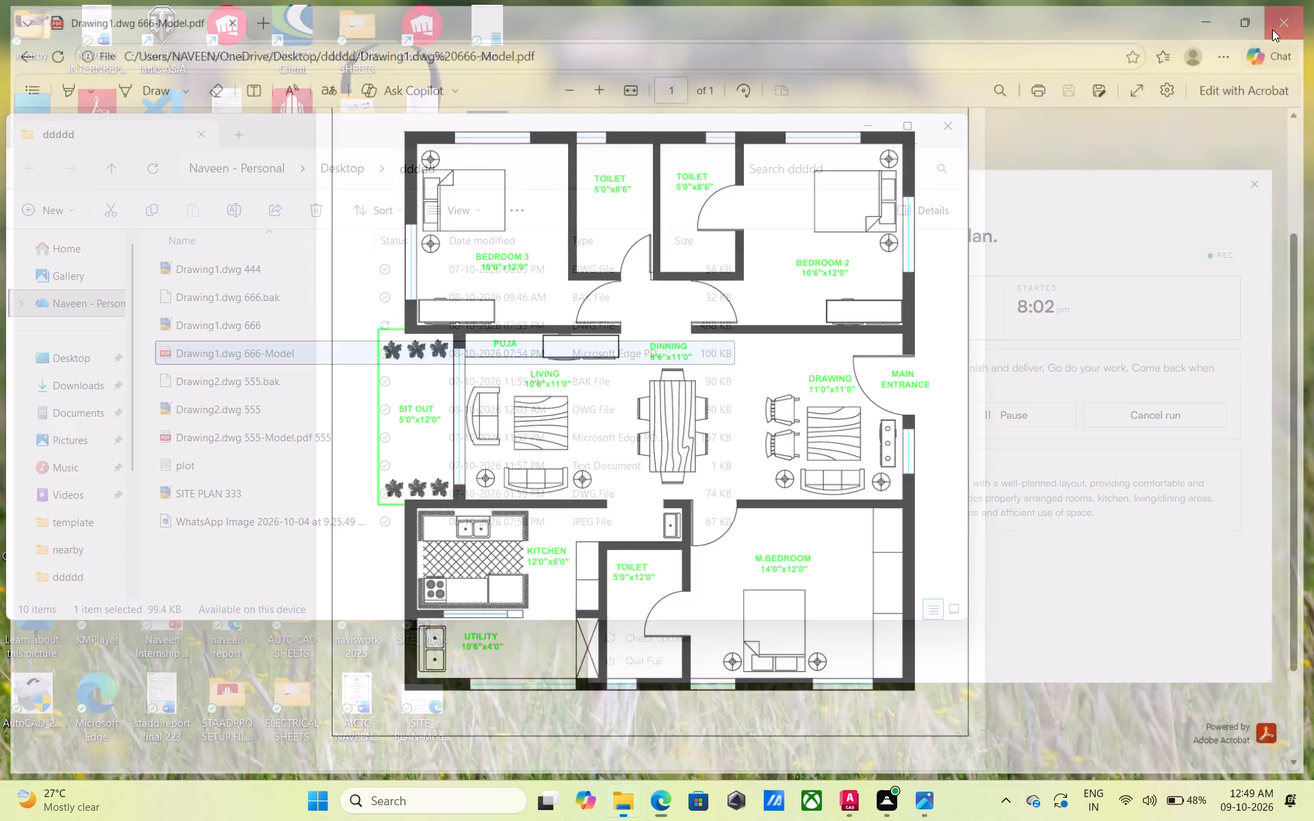
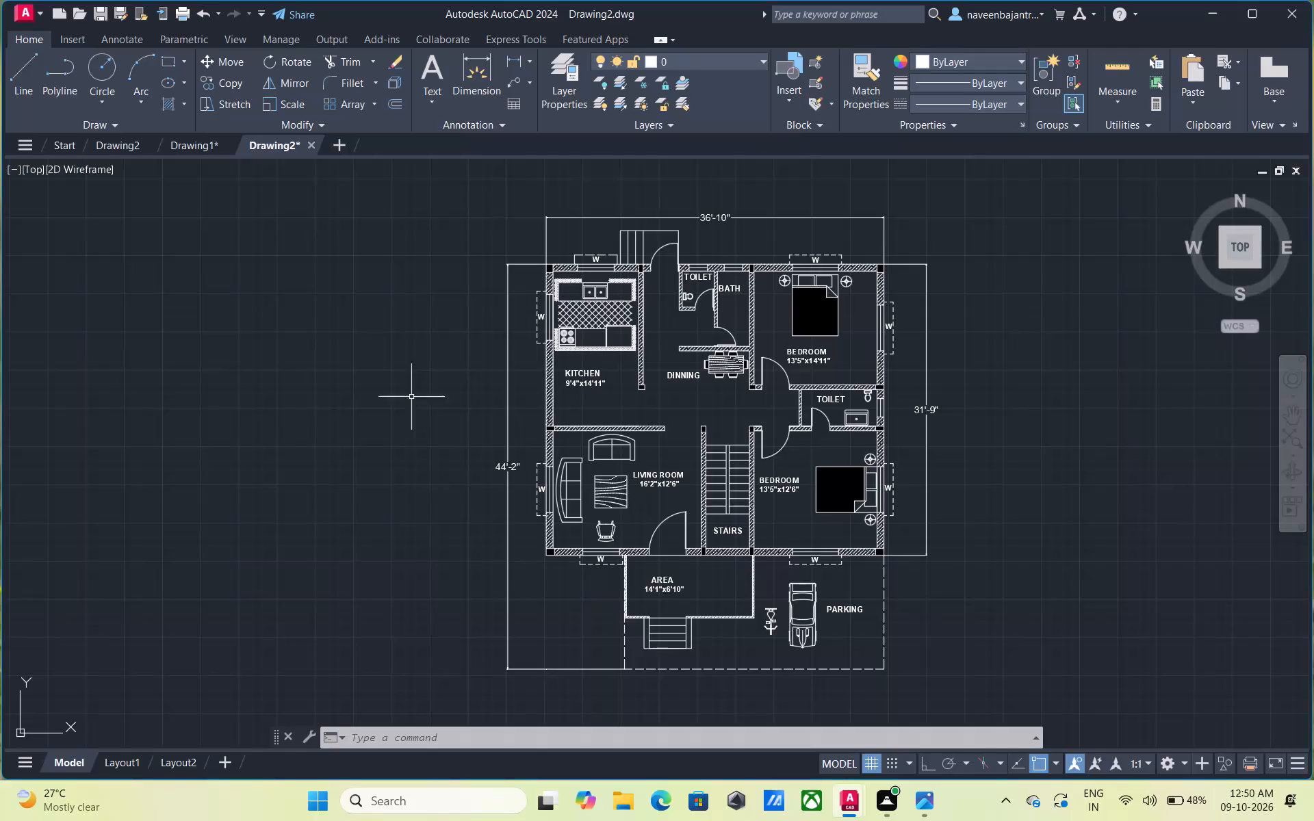
Save the drawing as a DWG copy named "Drawing2.dwg 777" in the ddddd folder.
click(29, 18)
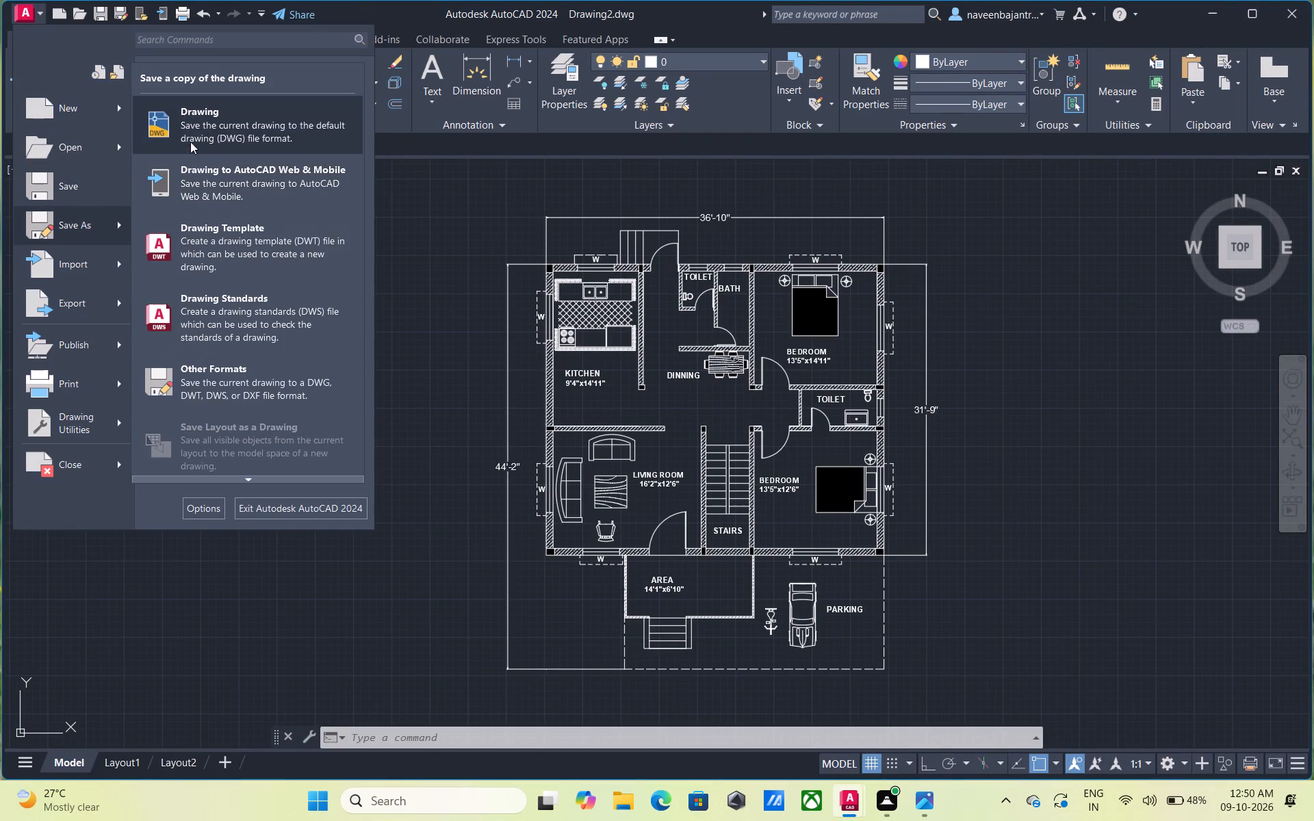
click(201, 125)
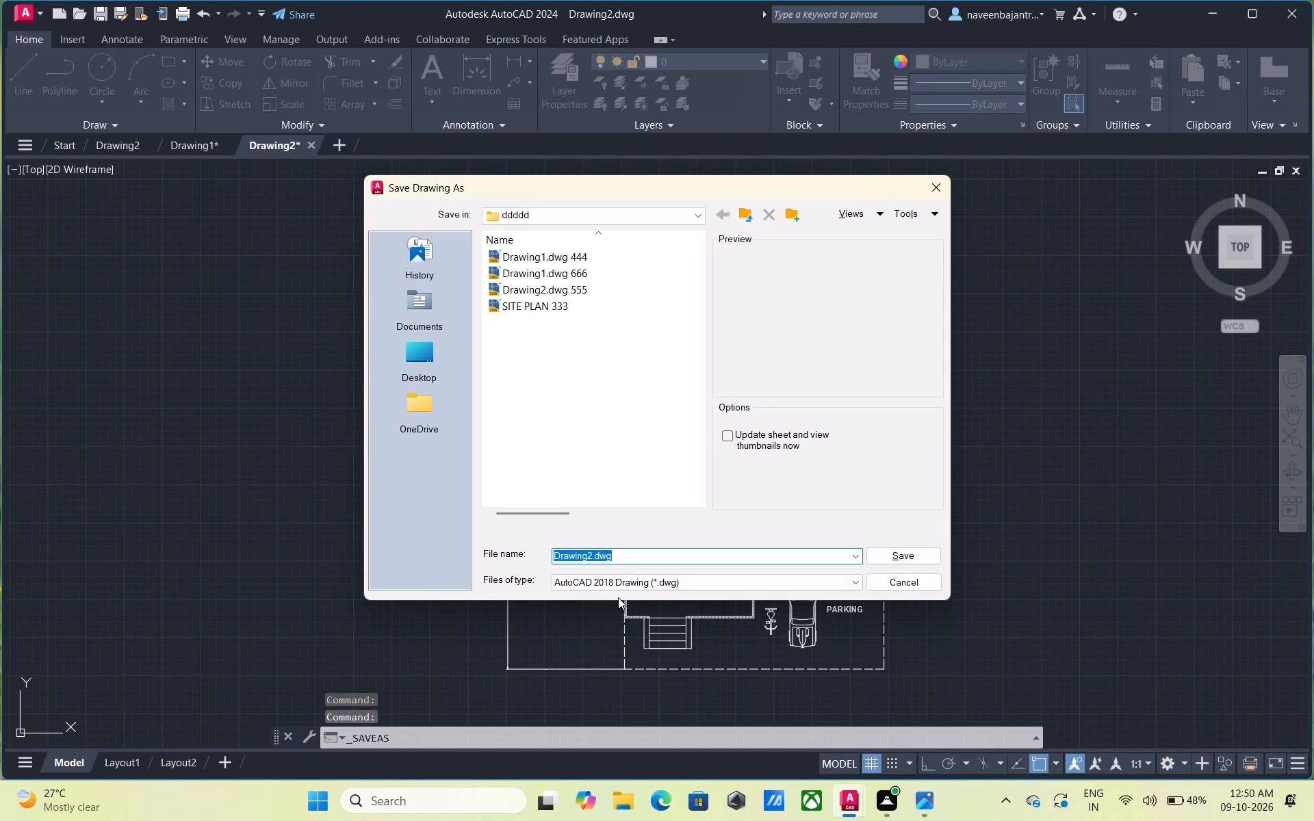
click(623, 555)
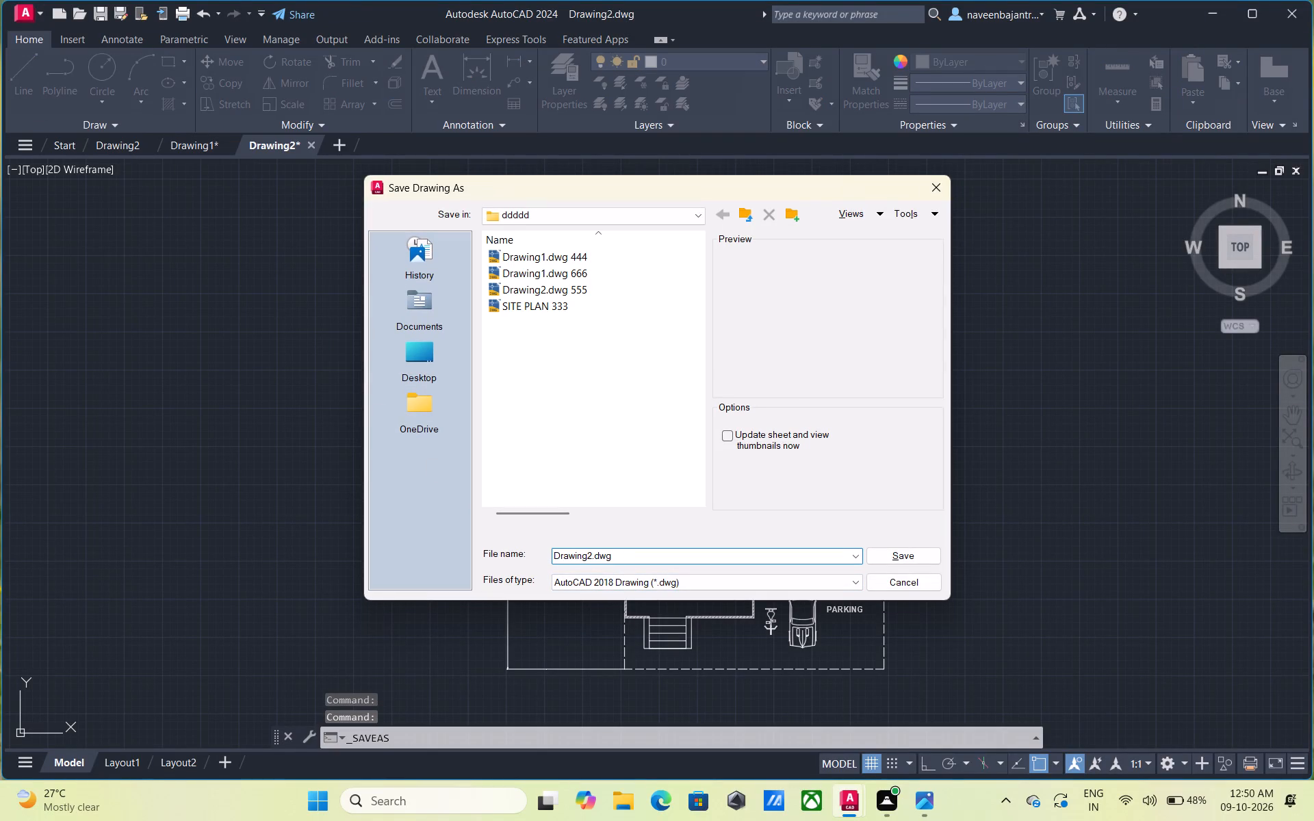
key(space)
text(777)
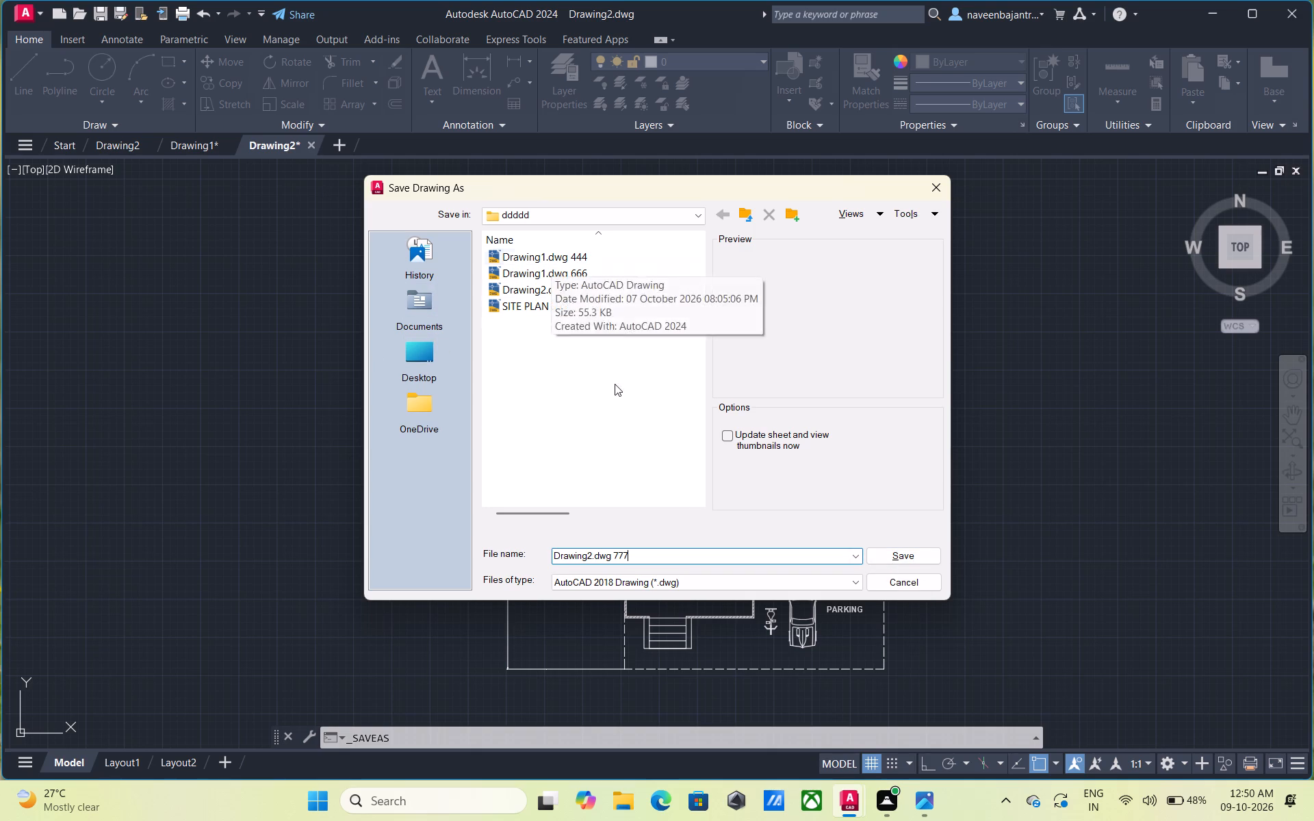
click(881, 553)
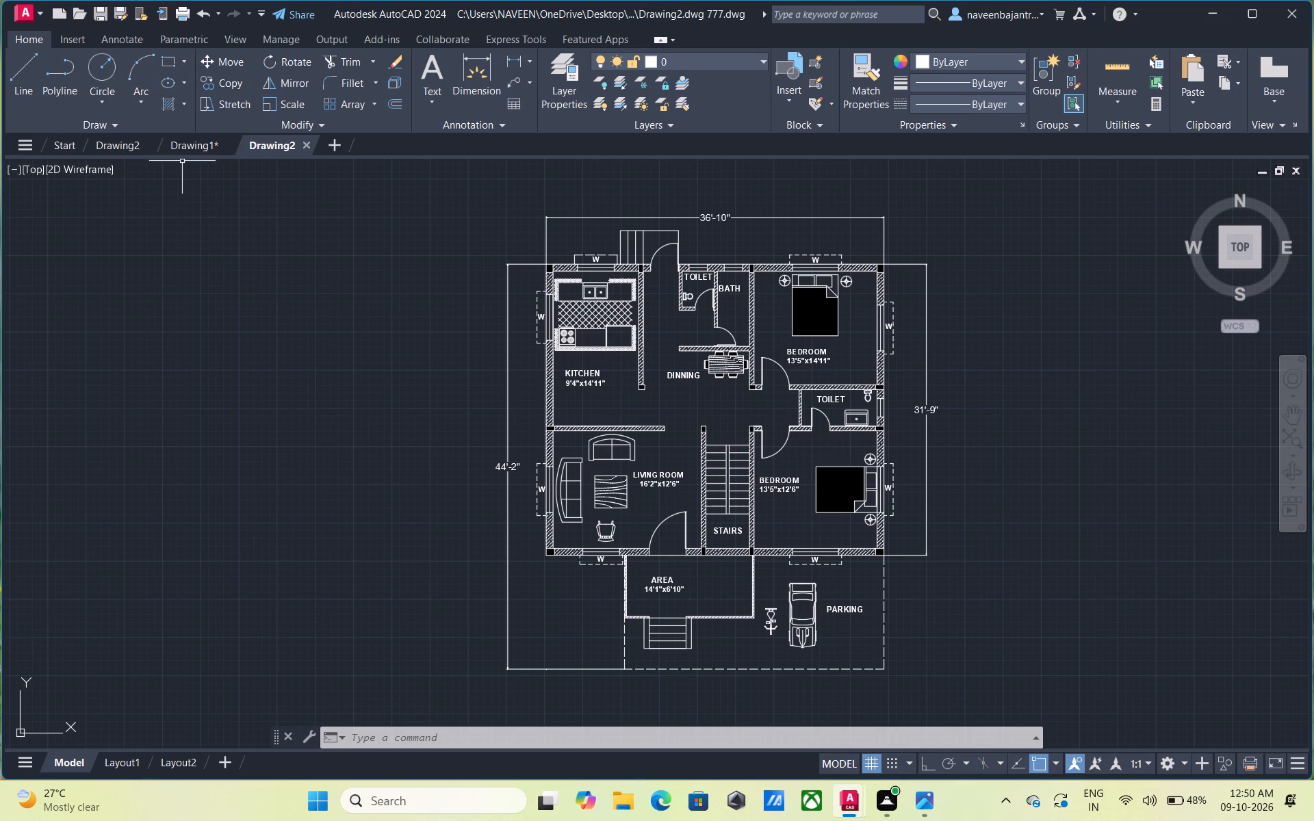
Draw a rectangular border about 56' by 56' around the whole floor plan and its dimensions.
click(166, 63)
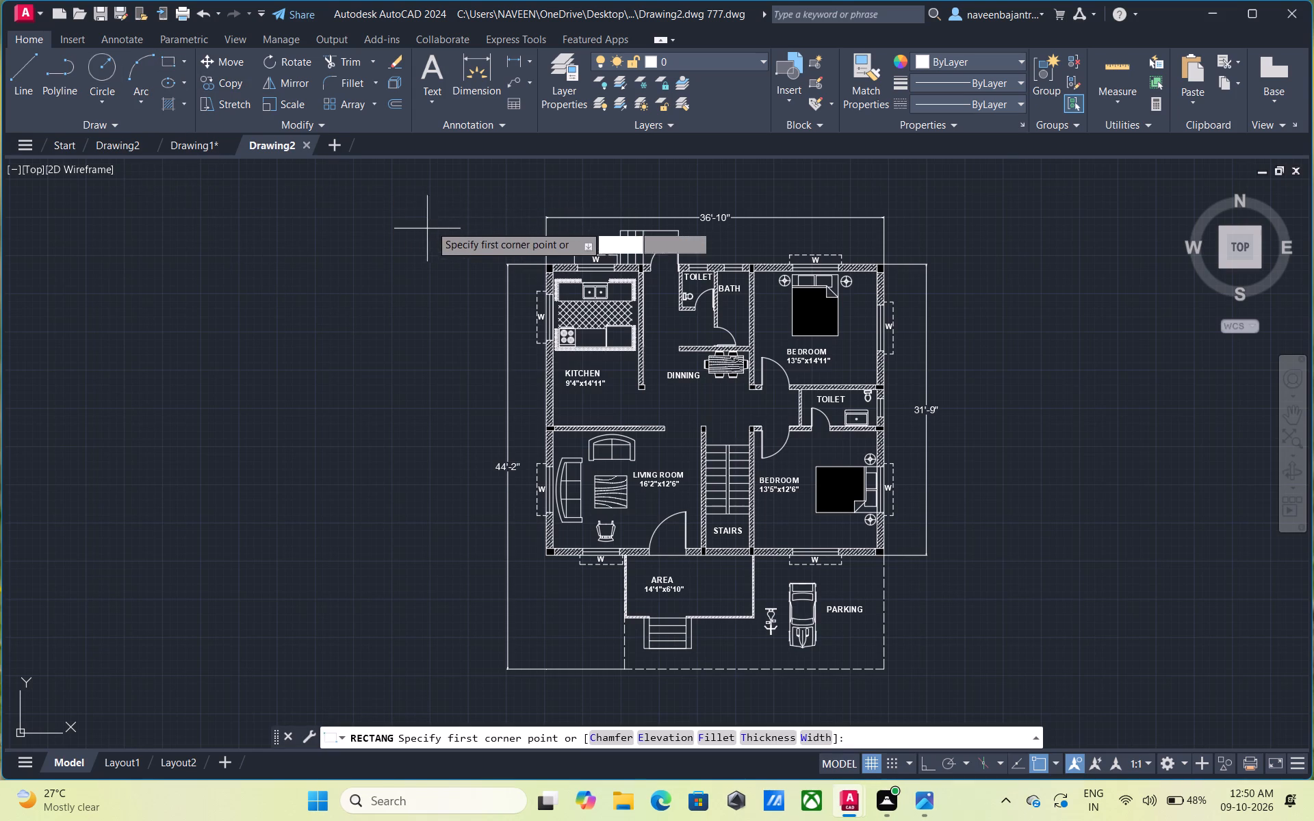
click(452, 190)
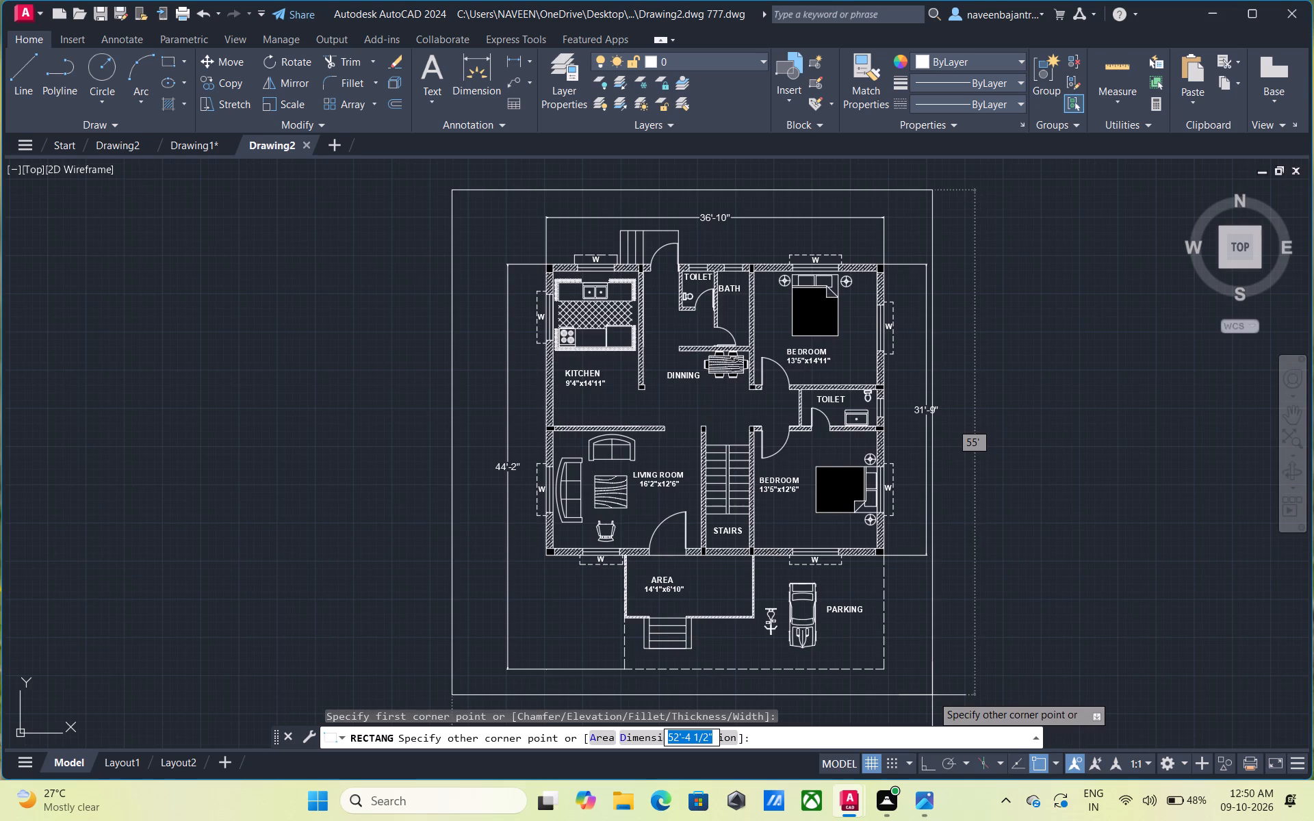
scroll(932, 695, down, 1)
middle_drag(932, 695, 928, 606)
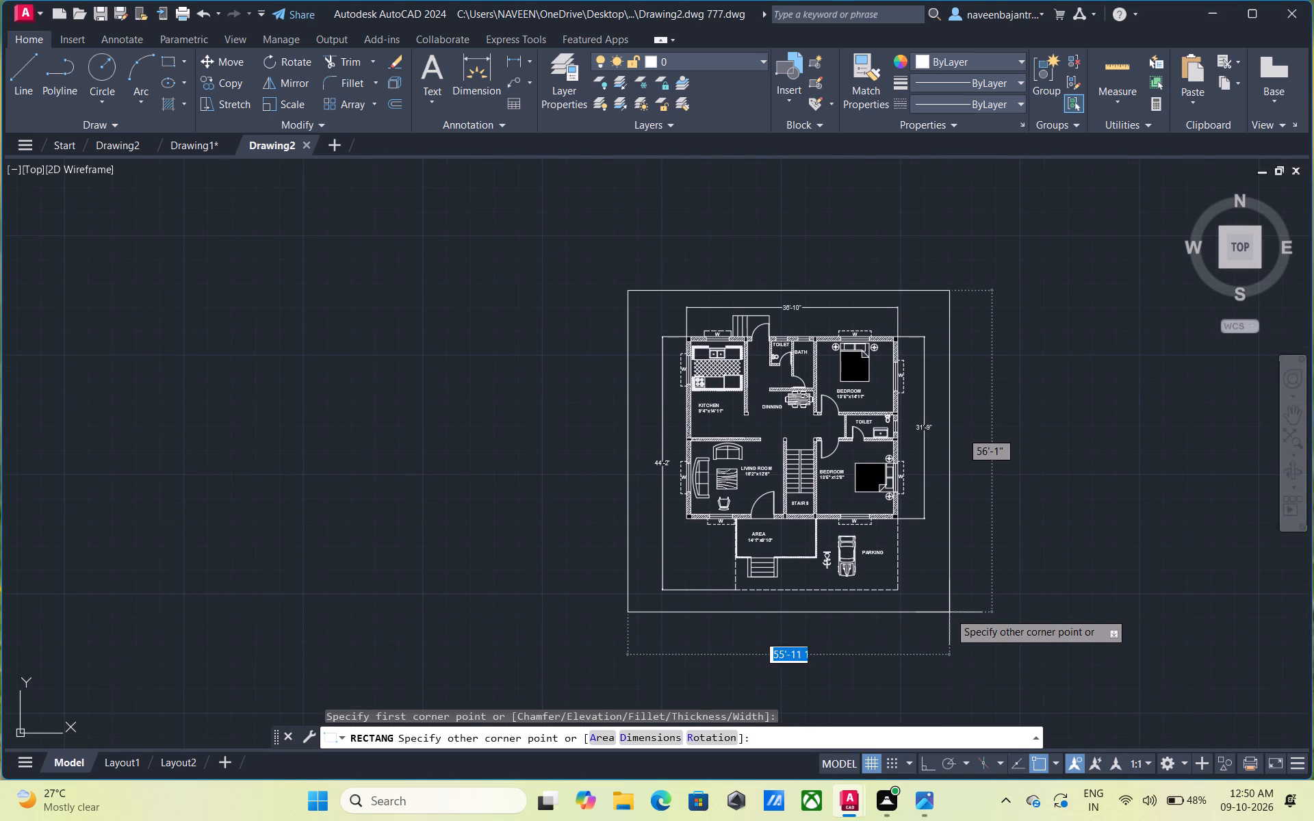
click(953, 612)
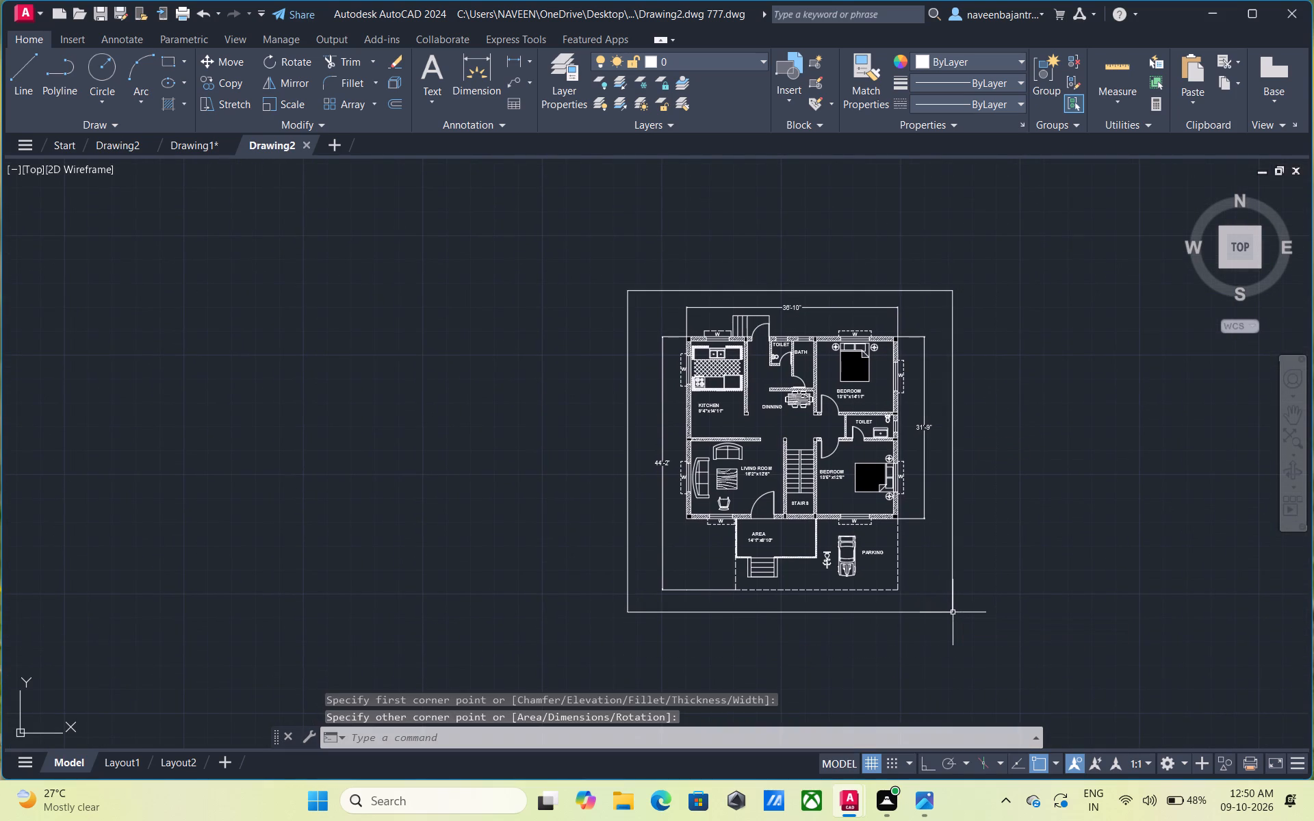
key(Escape)
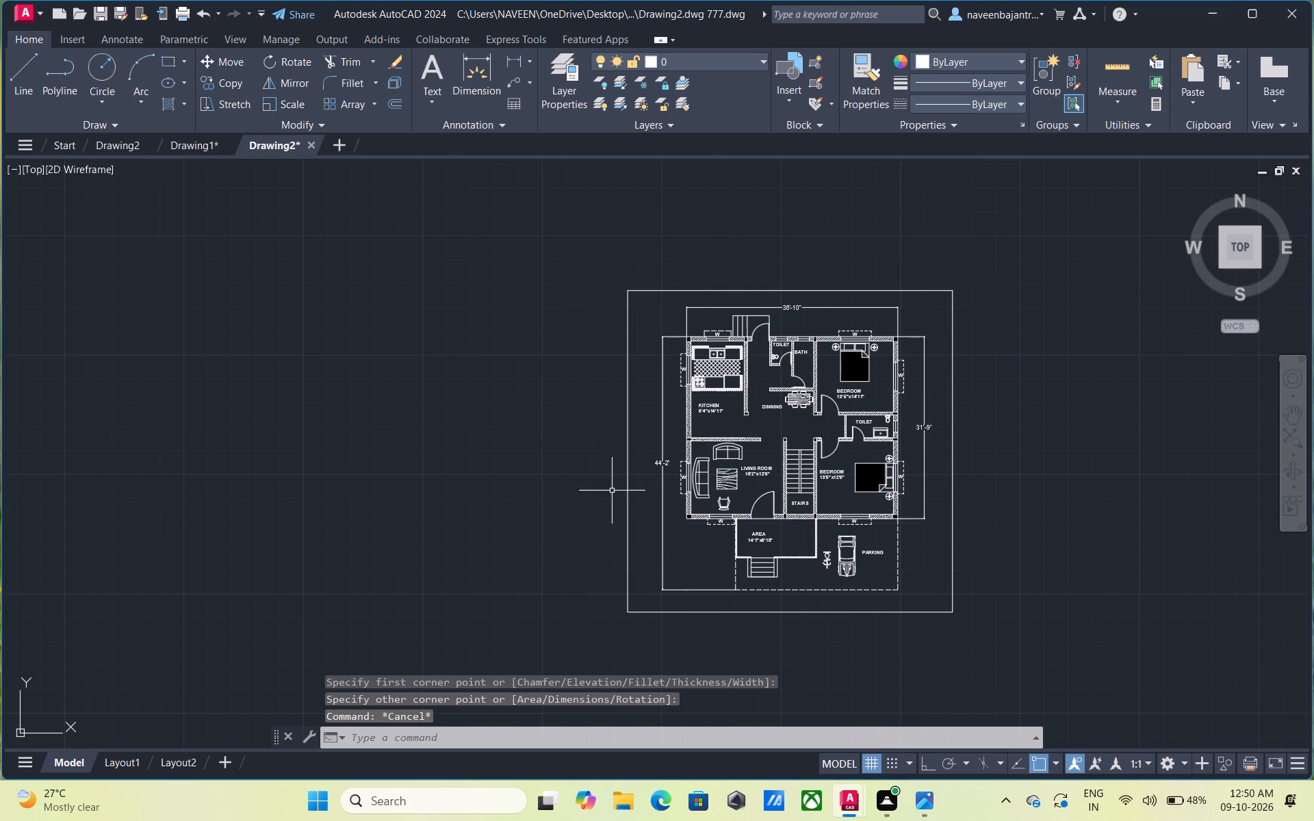
Set up a single-sheet plot with DWG To PDF.pc3, using a window picked on the border rectangle's corners and centring the plot.
key(ctrl+p)
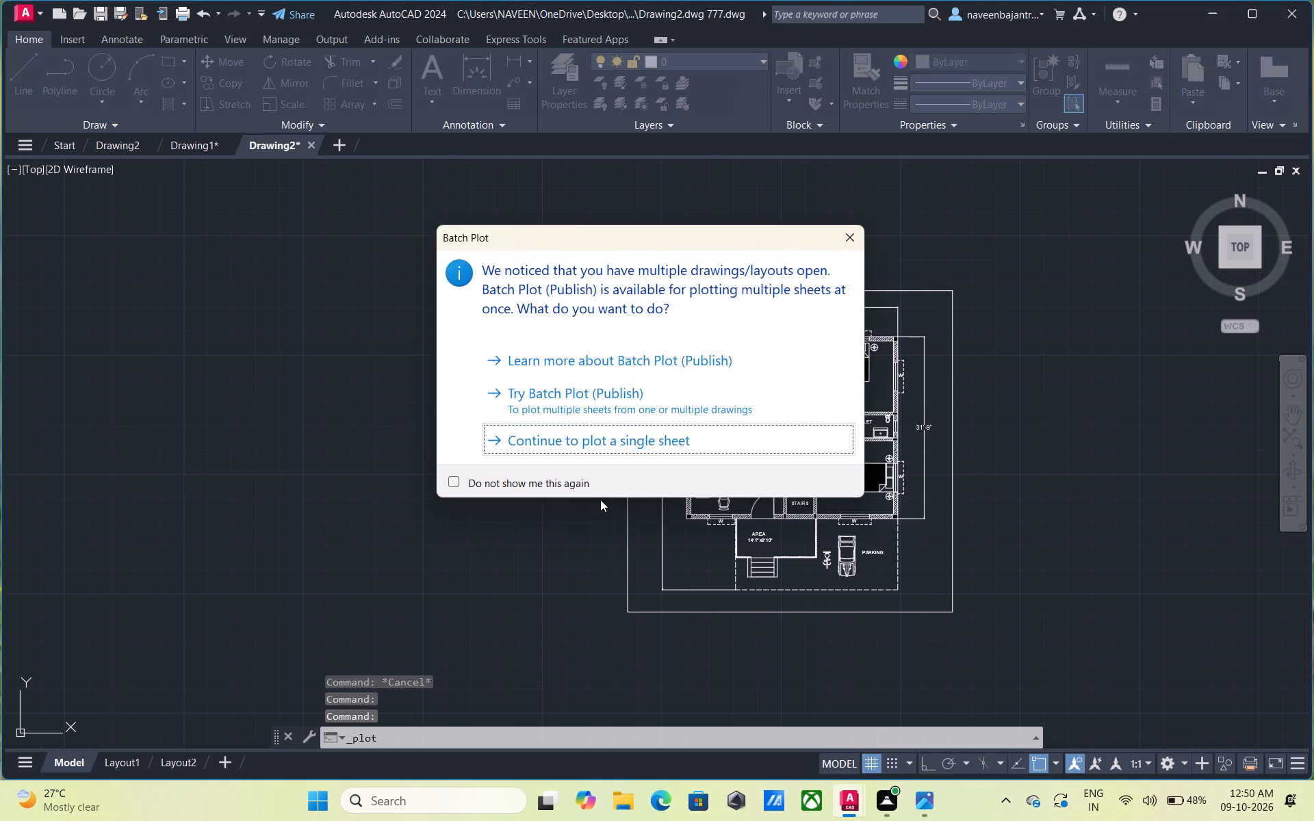
click(630, 445)
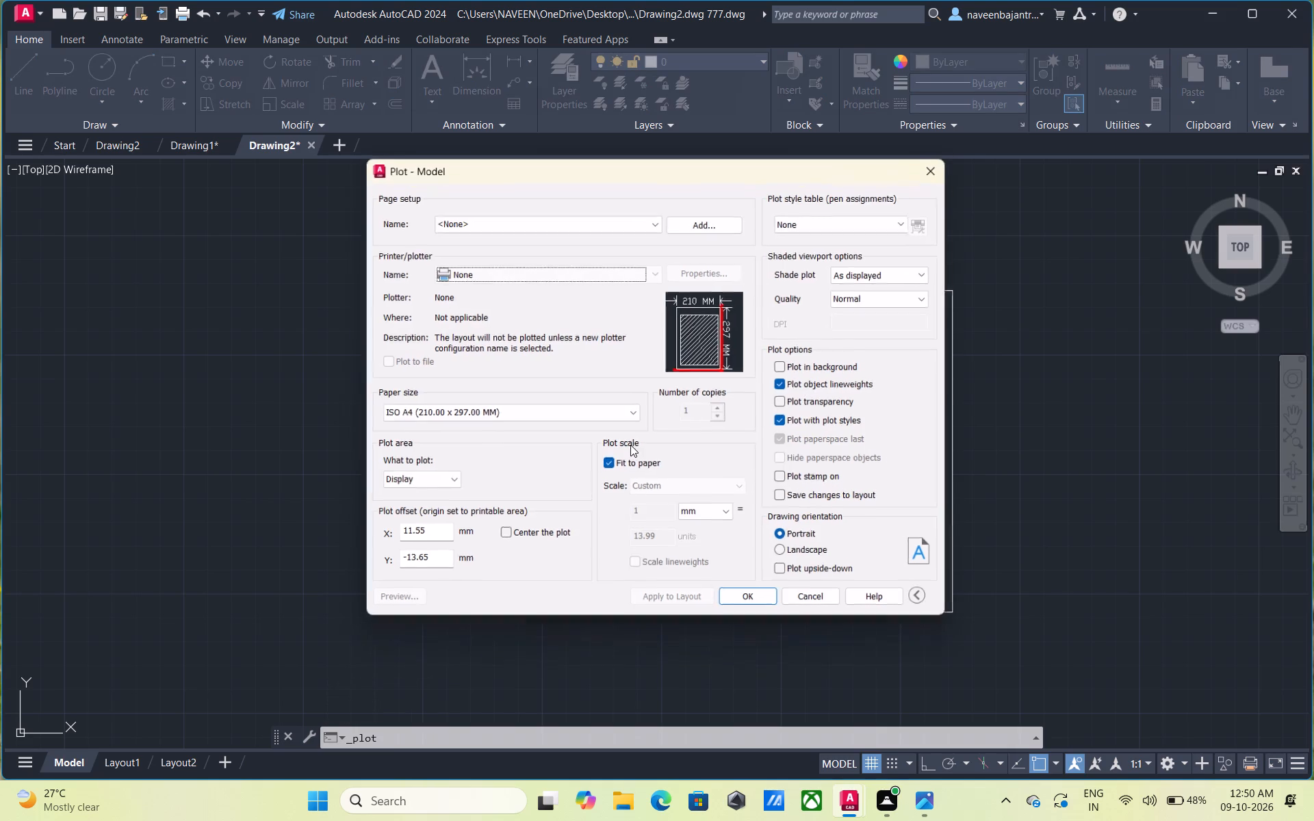
click(662, 273)
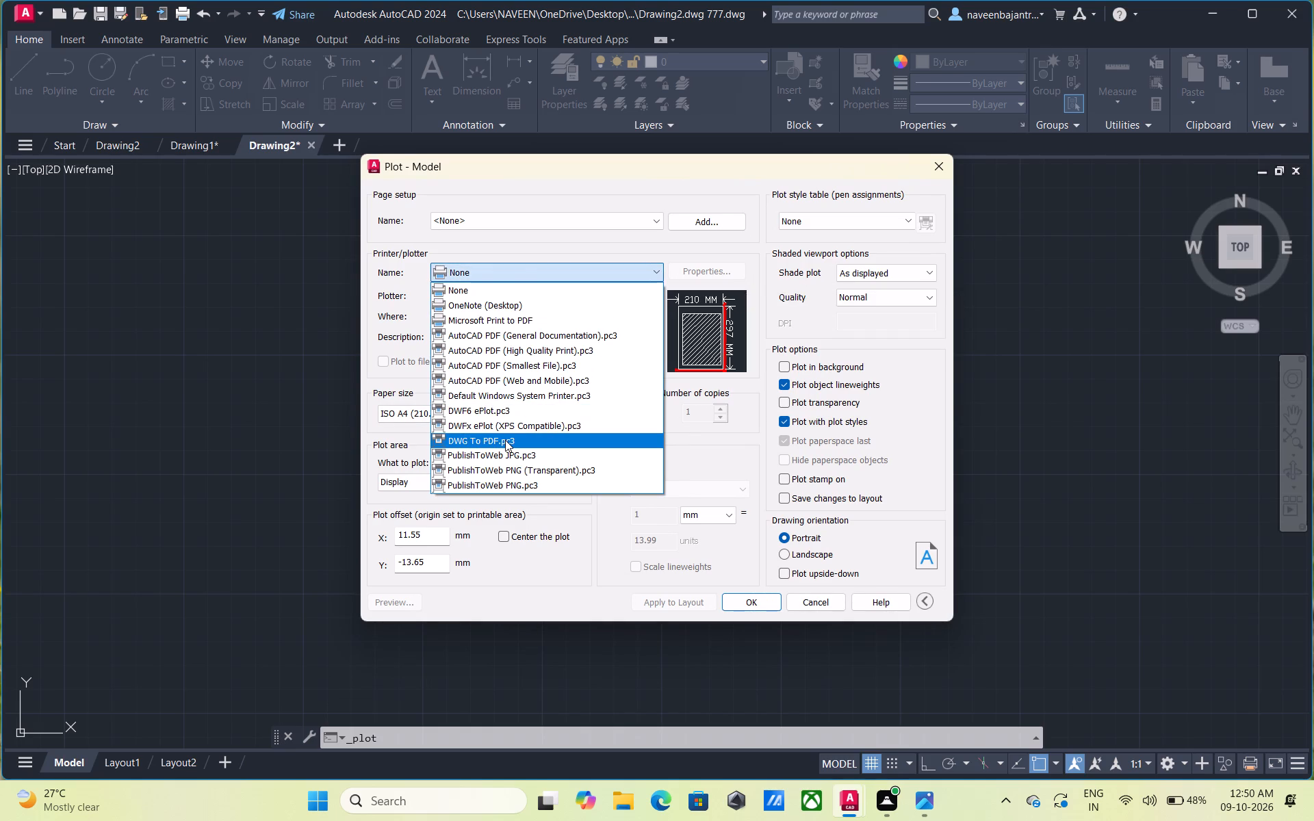
click(505, 440)
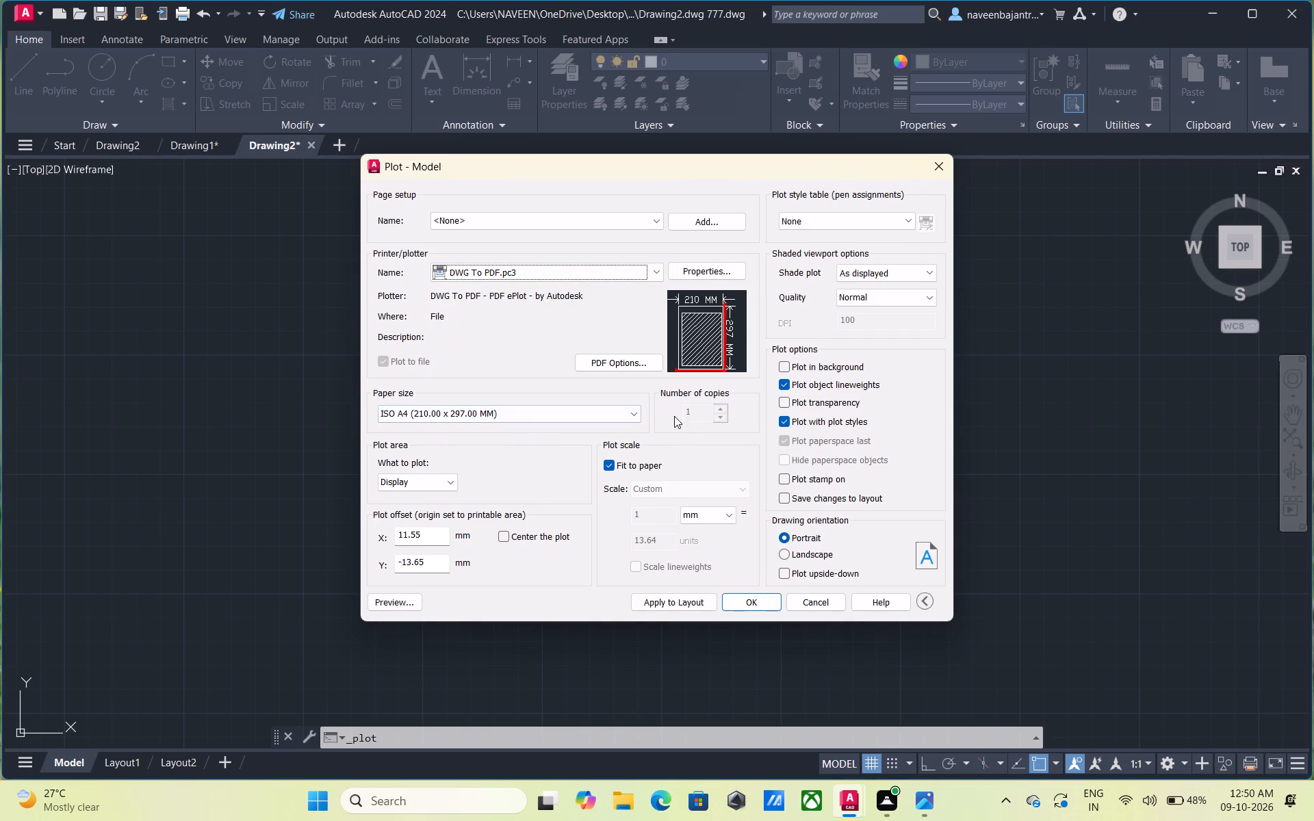
click(439, 476)
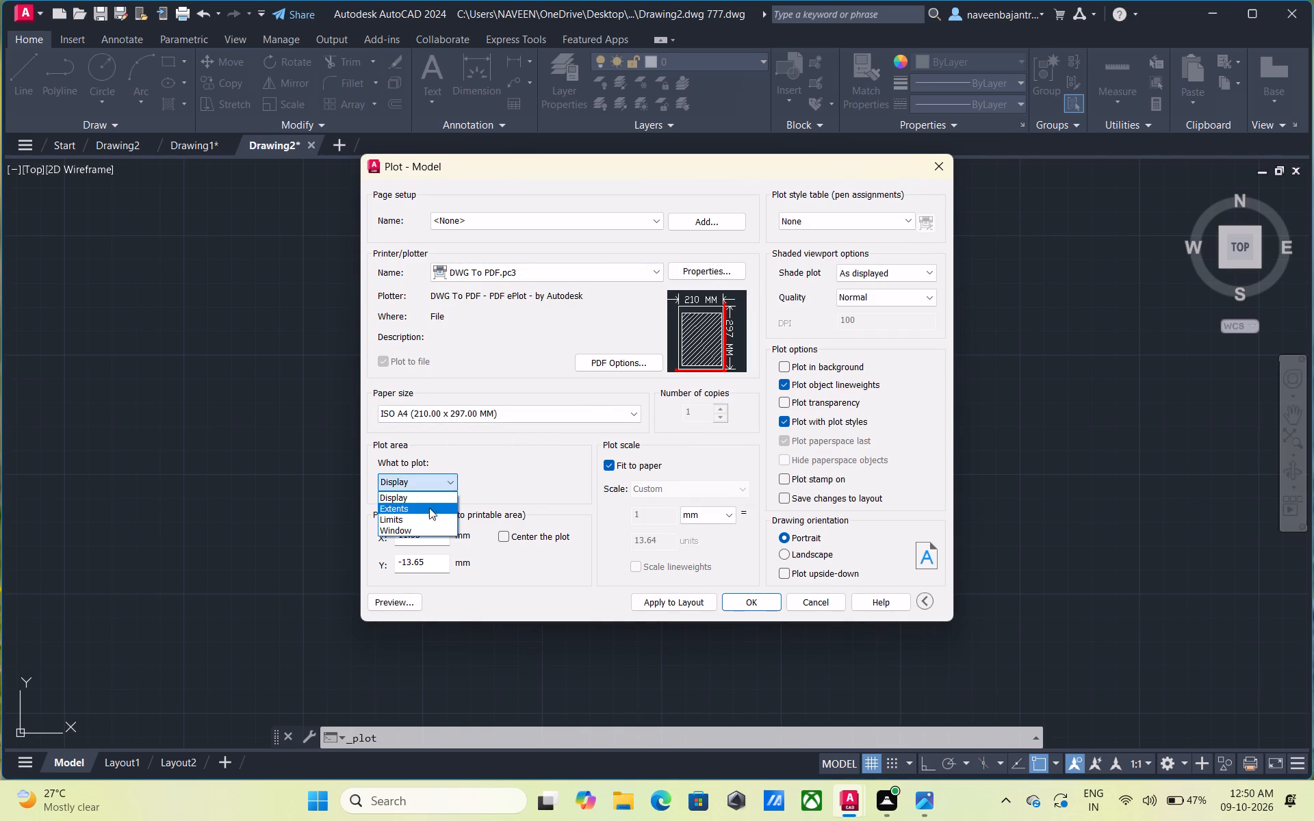
click(418, 533)
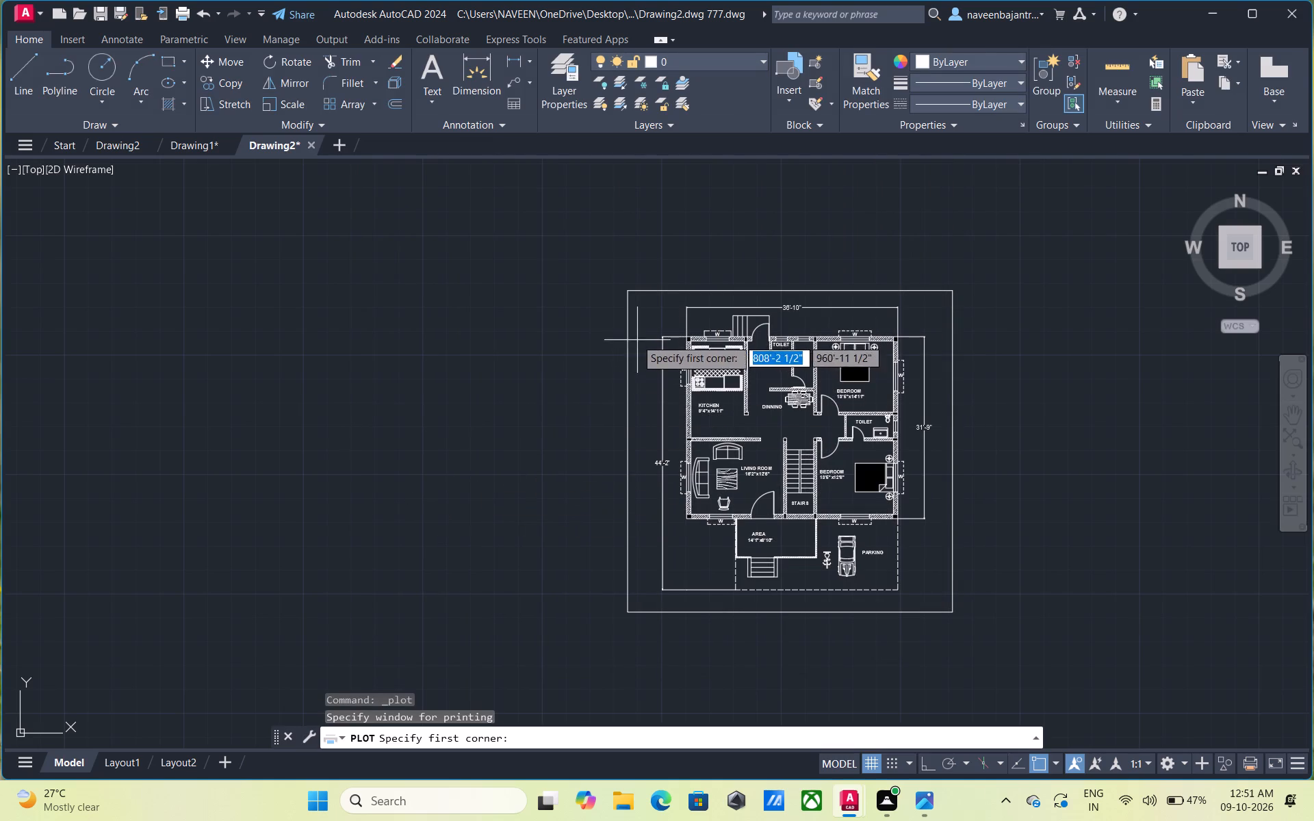
click(626, 295)
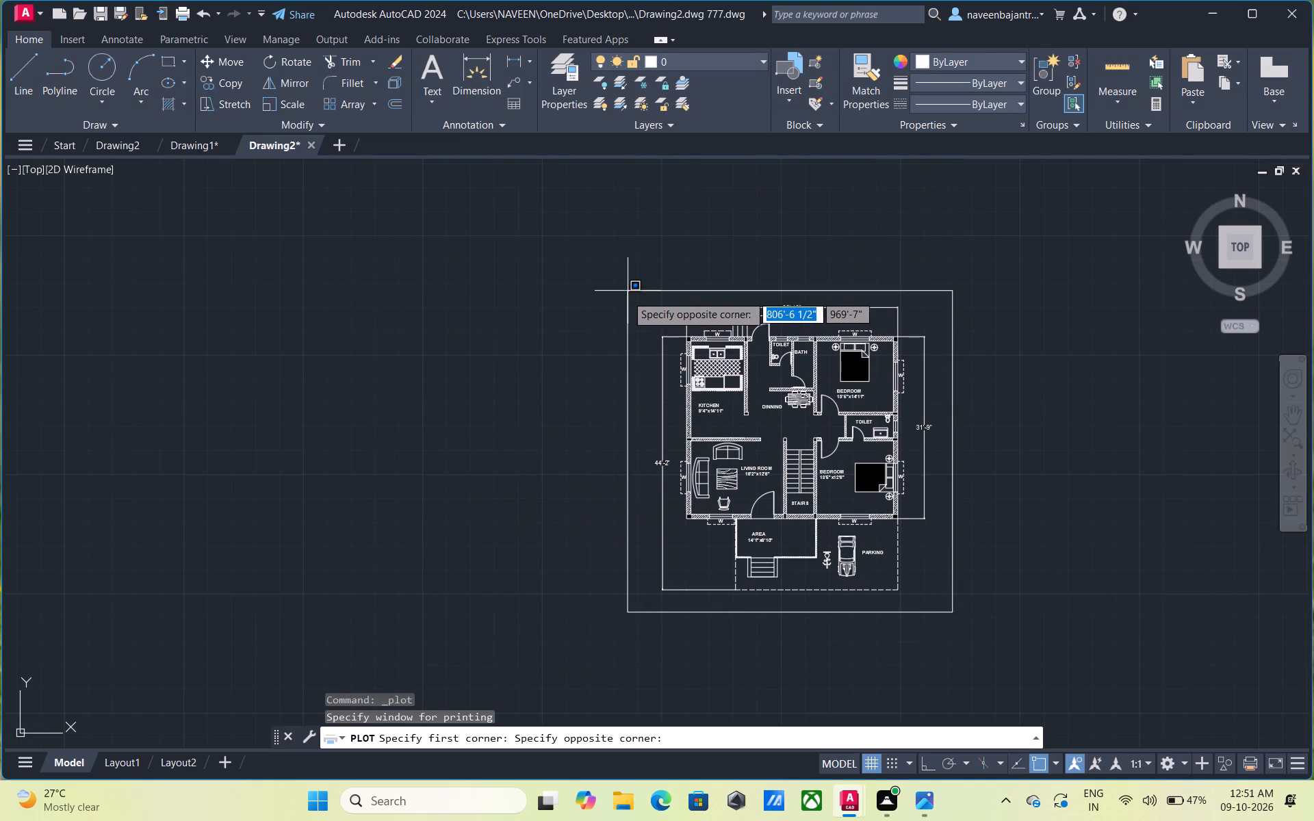
click(952, 614)
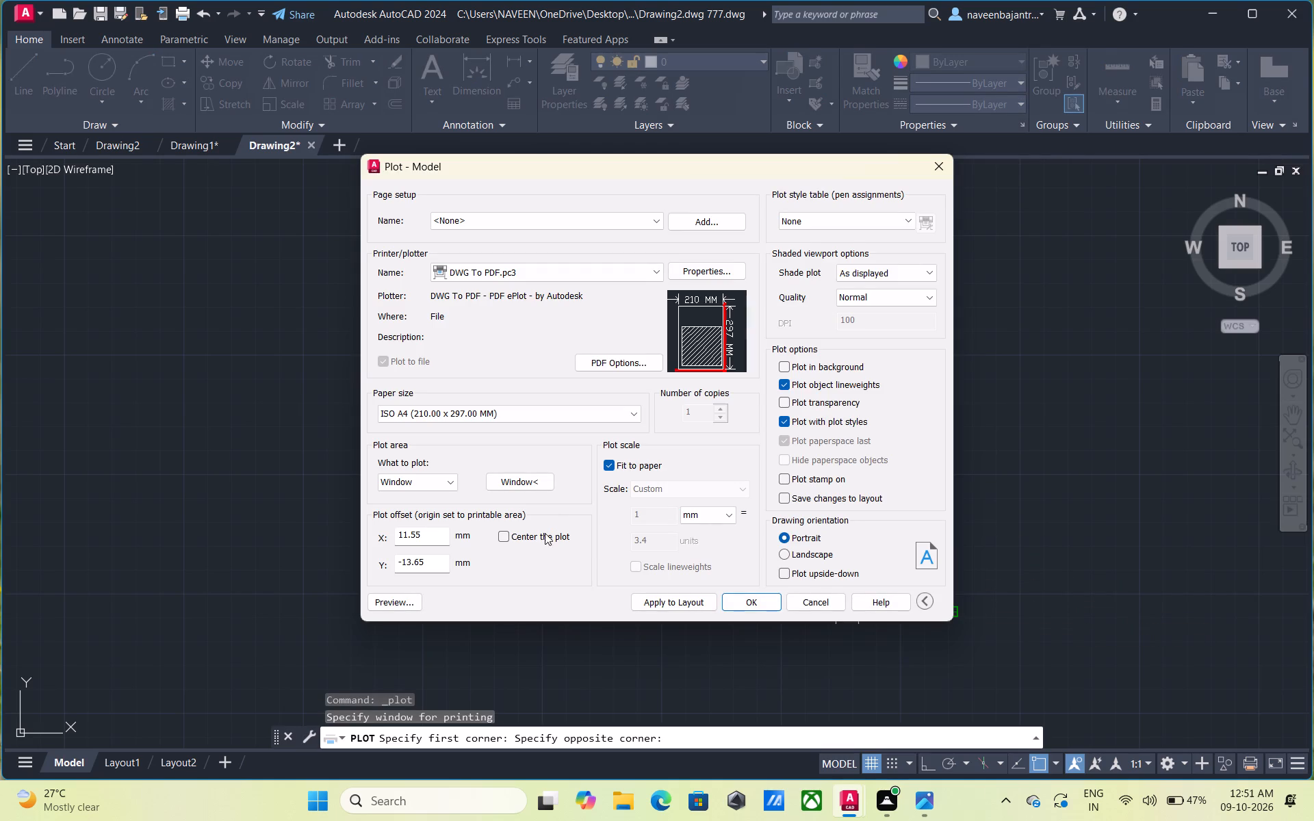
click(504, 537)
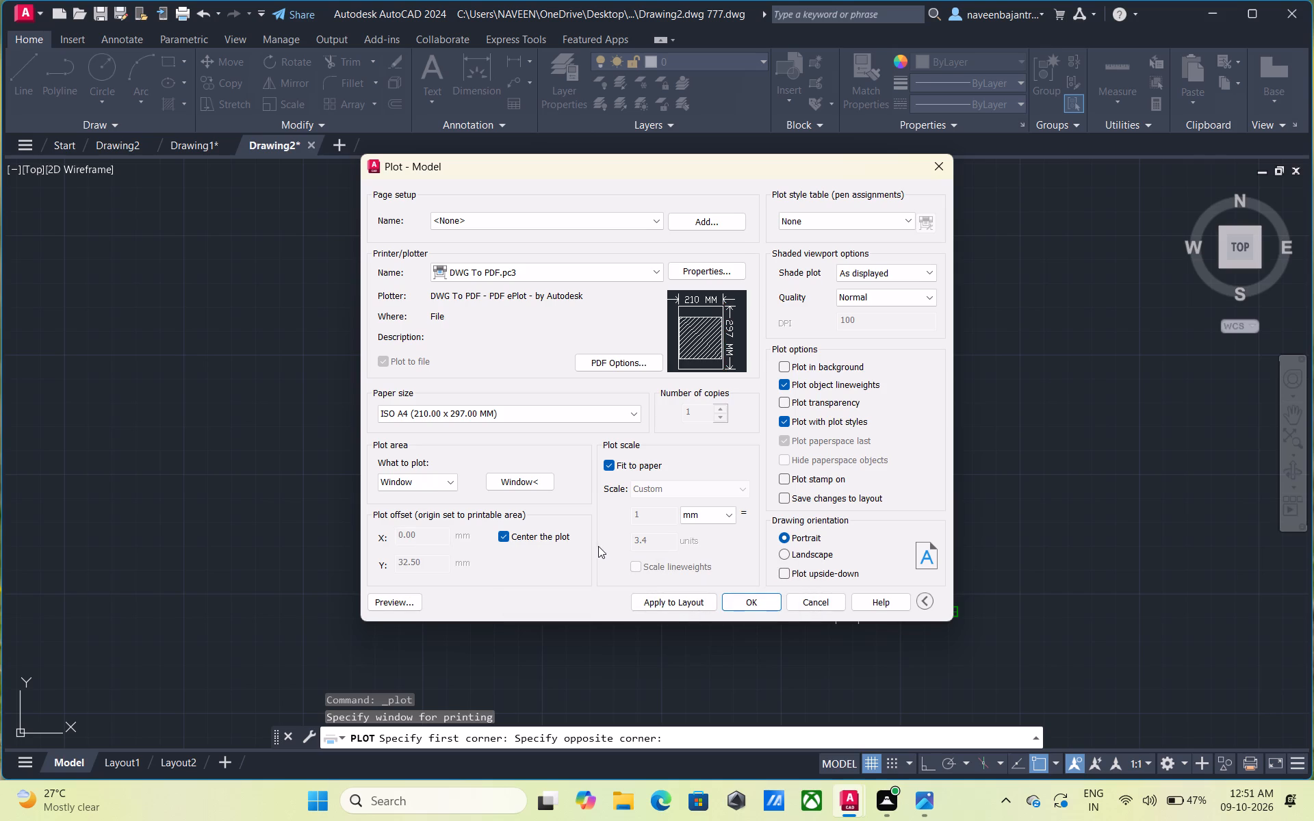
Preview the plot, examine the floor plan on the sheet up close, and close the preview.
click(409, 602)
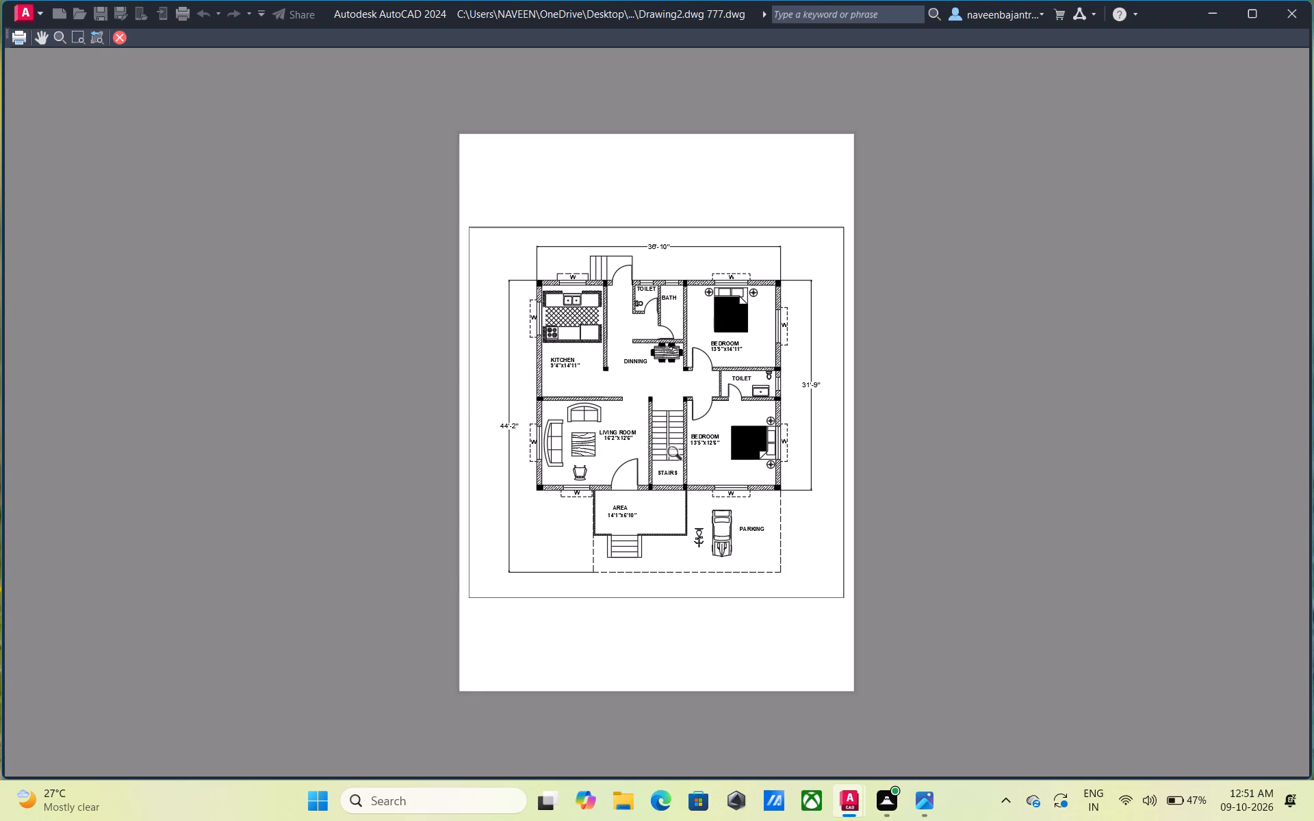
scroll(682, 437, up, 1)
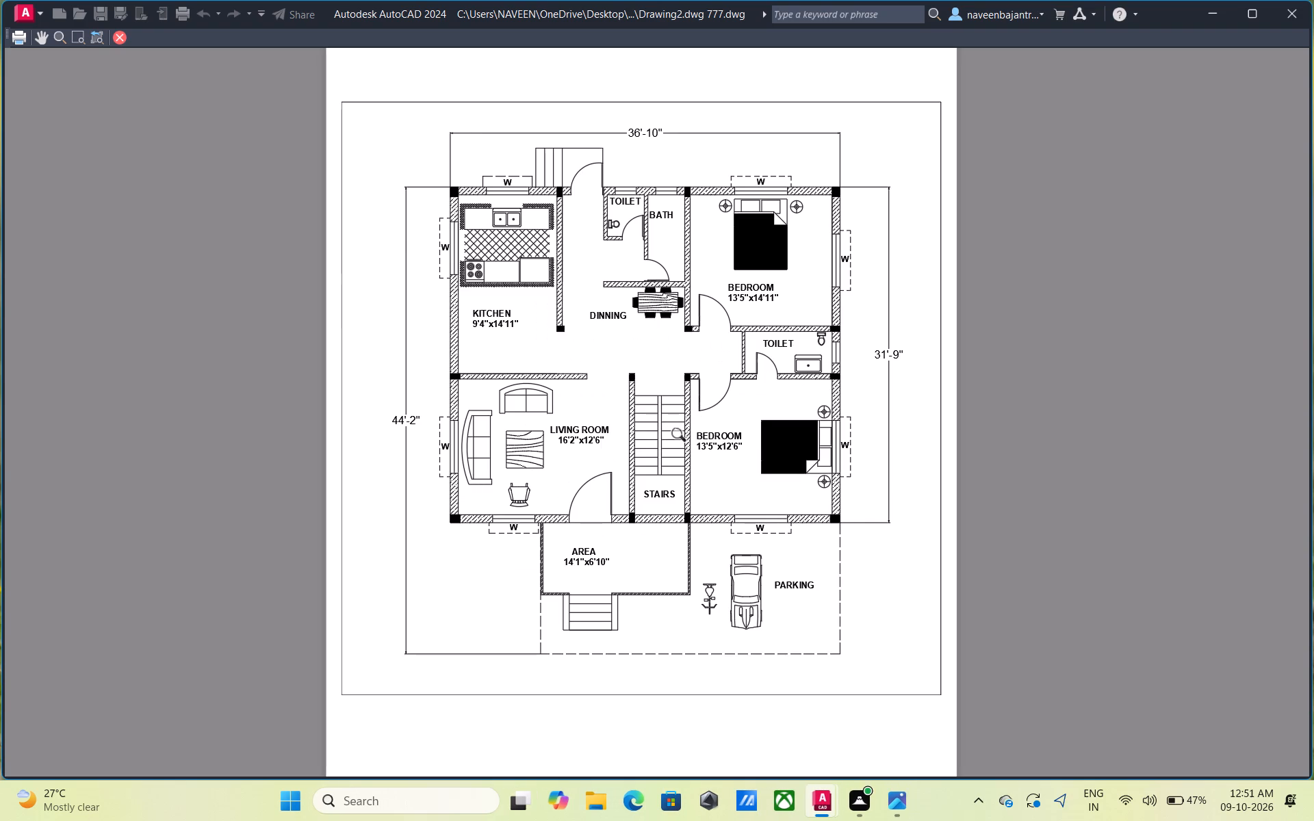
scroll(682, 437, down, 1)
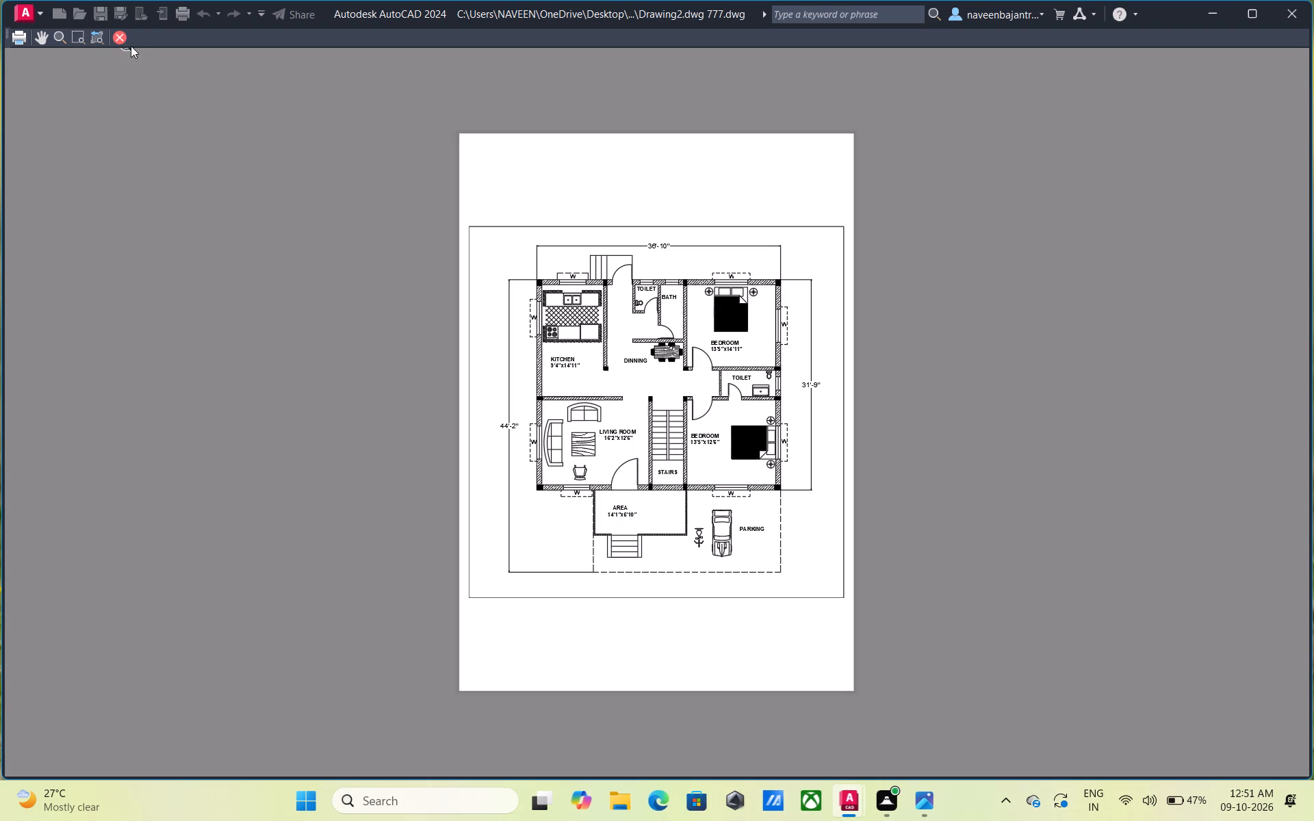
click(118, 33)
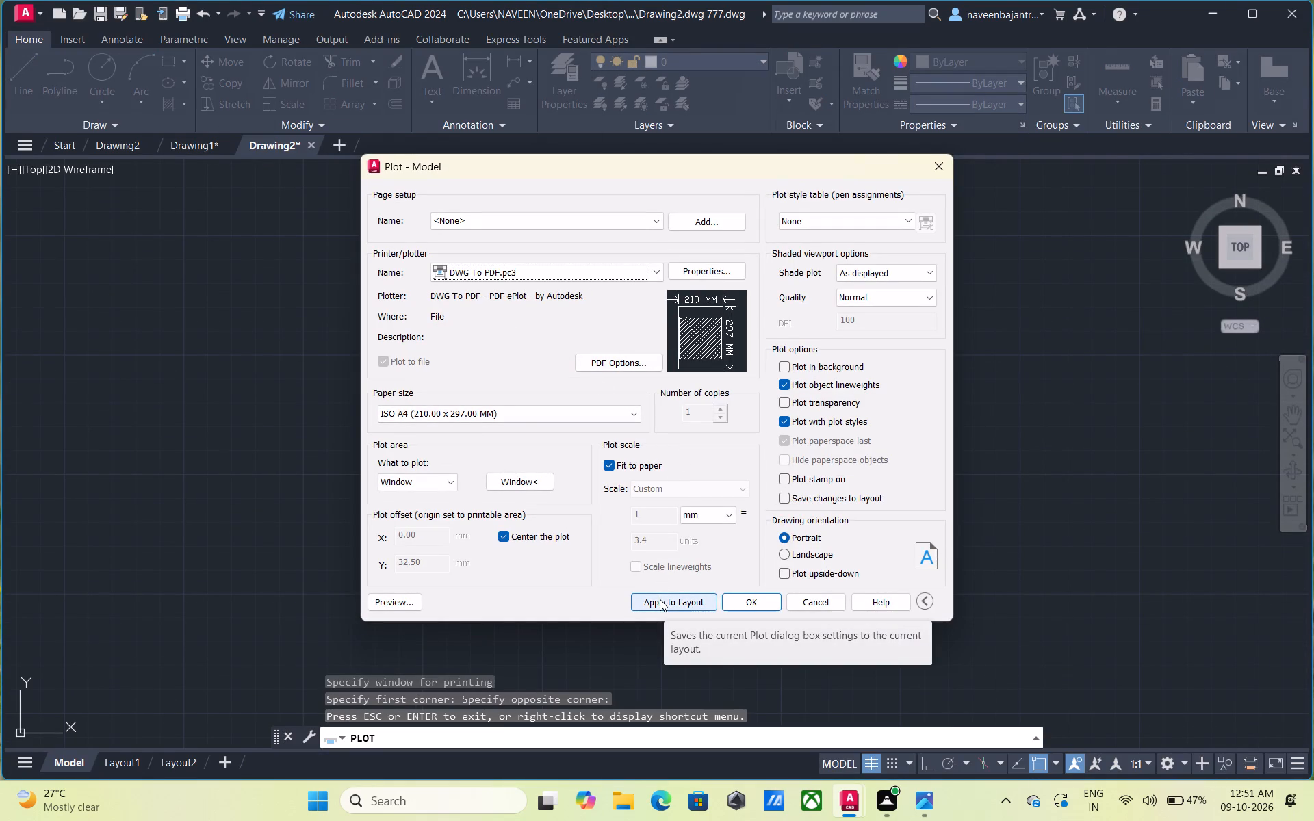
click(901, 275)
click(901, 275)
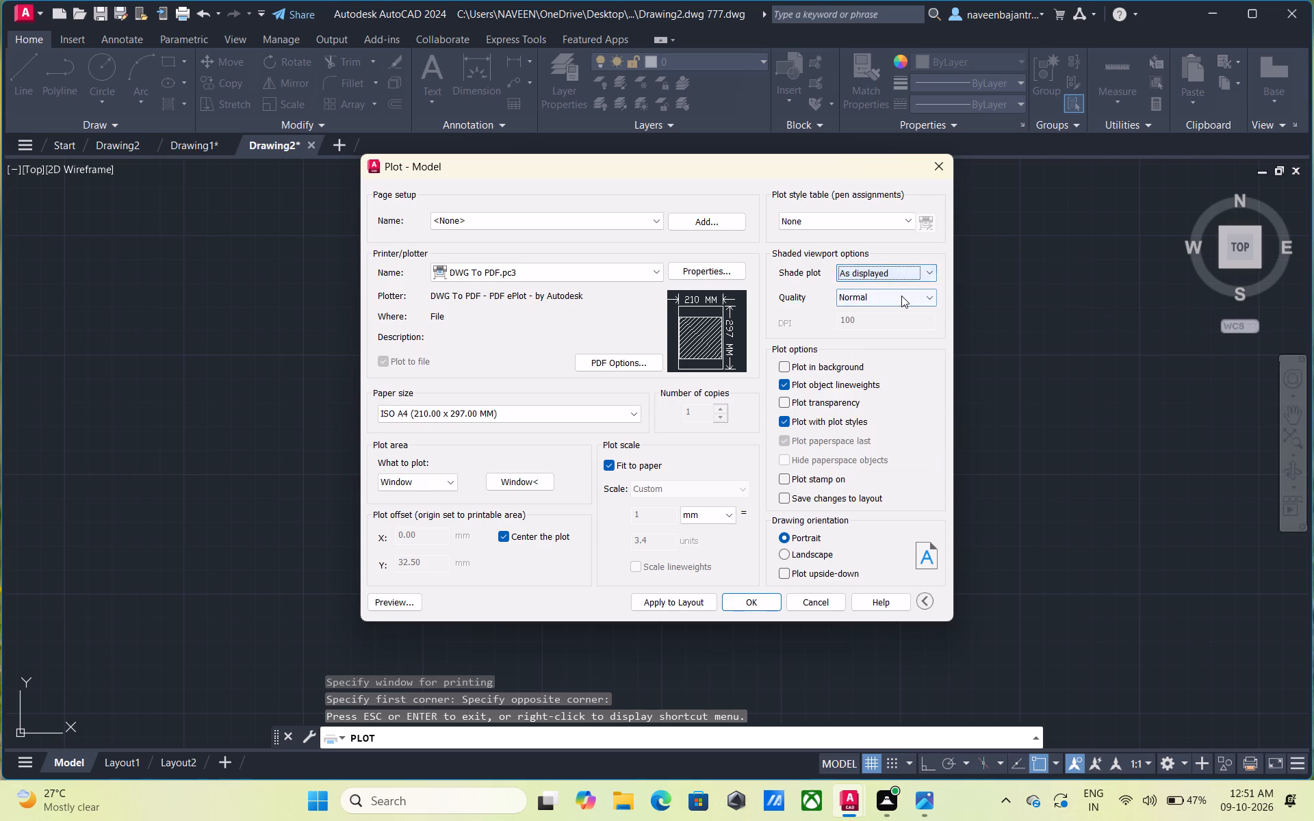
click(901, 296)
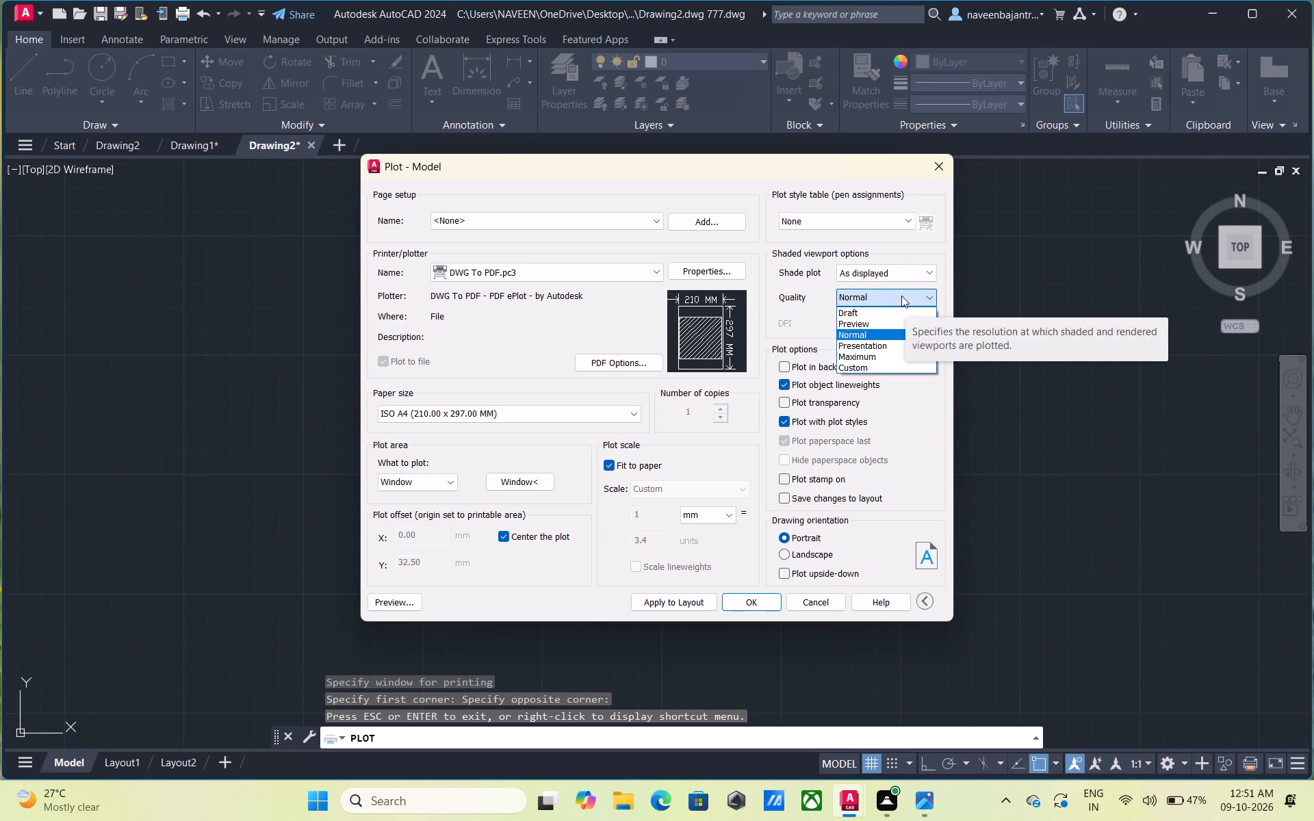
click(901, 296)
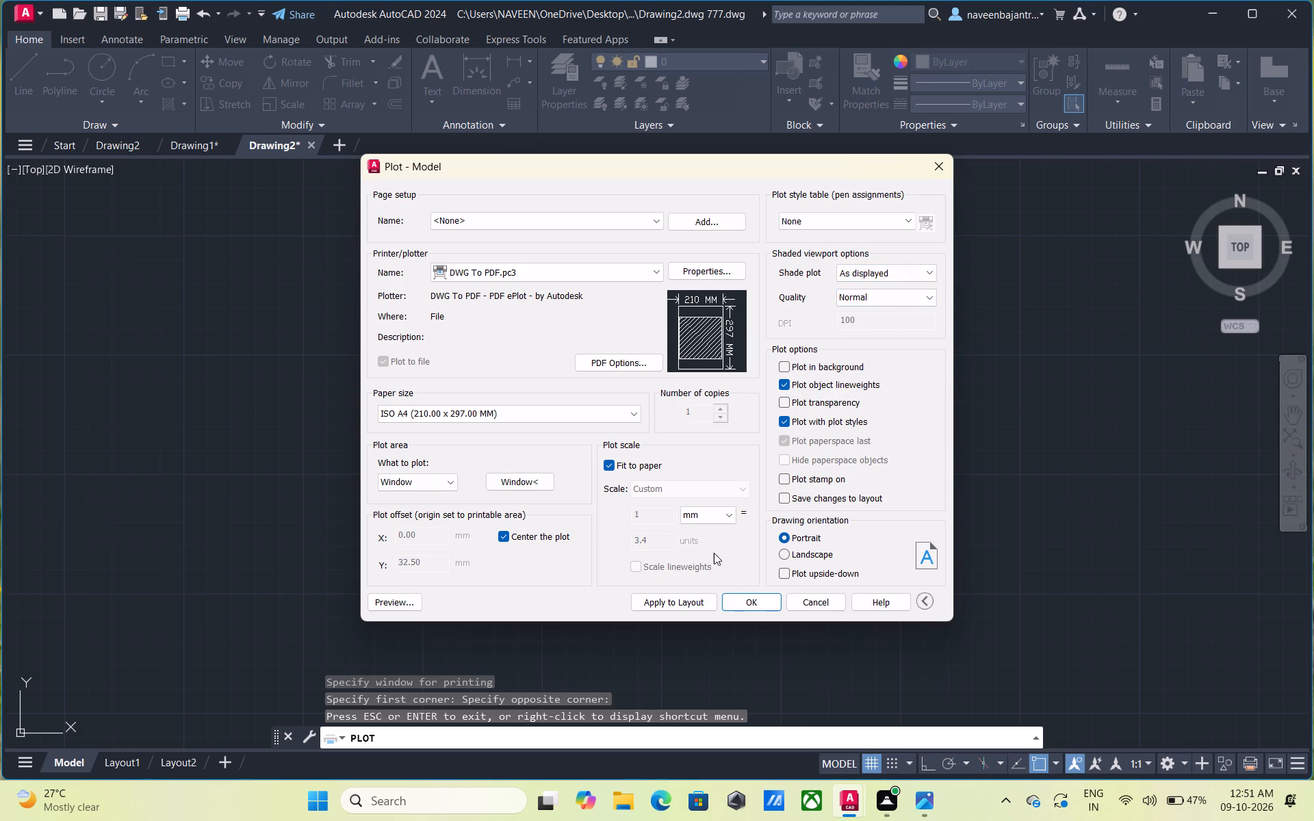
Apply the plot settings to the layout and plot to Drawing2.dwg 777-Model.pdf in the Desktop's ddddd folder.
click(695, 600)
click(735, 598)
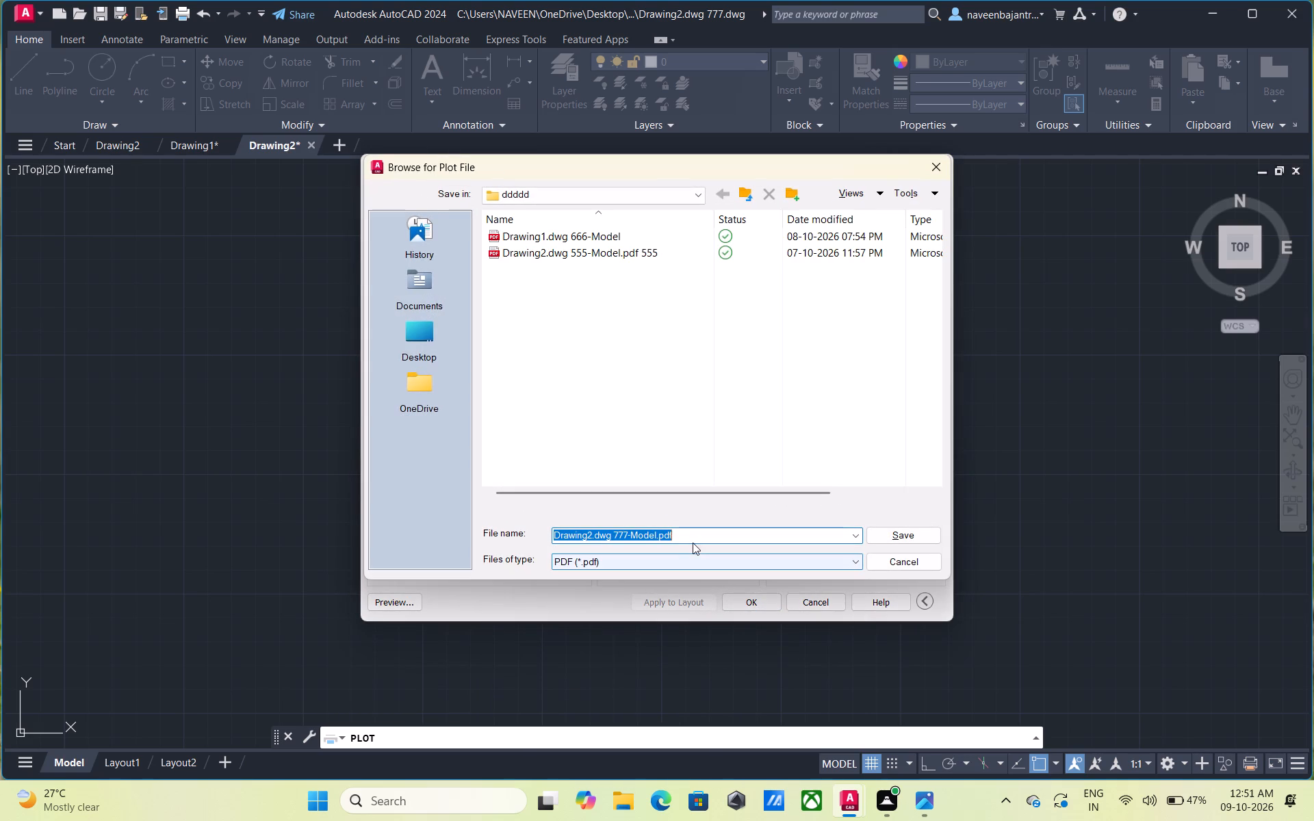
click(693, 538)
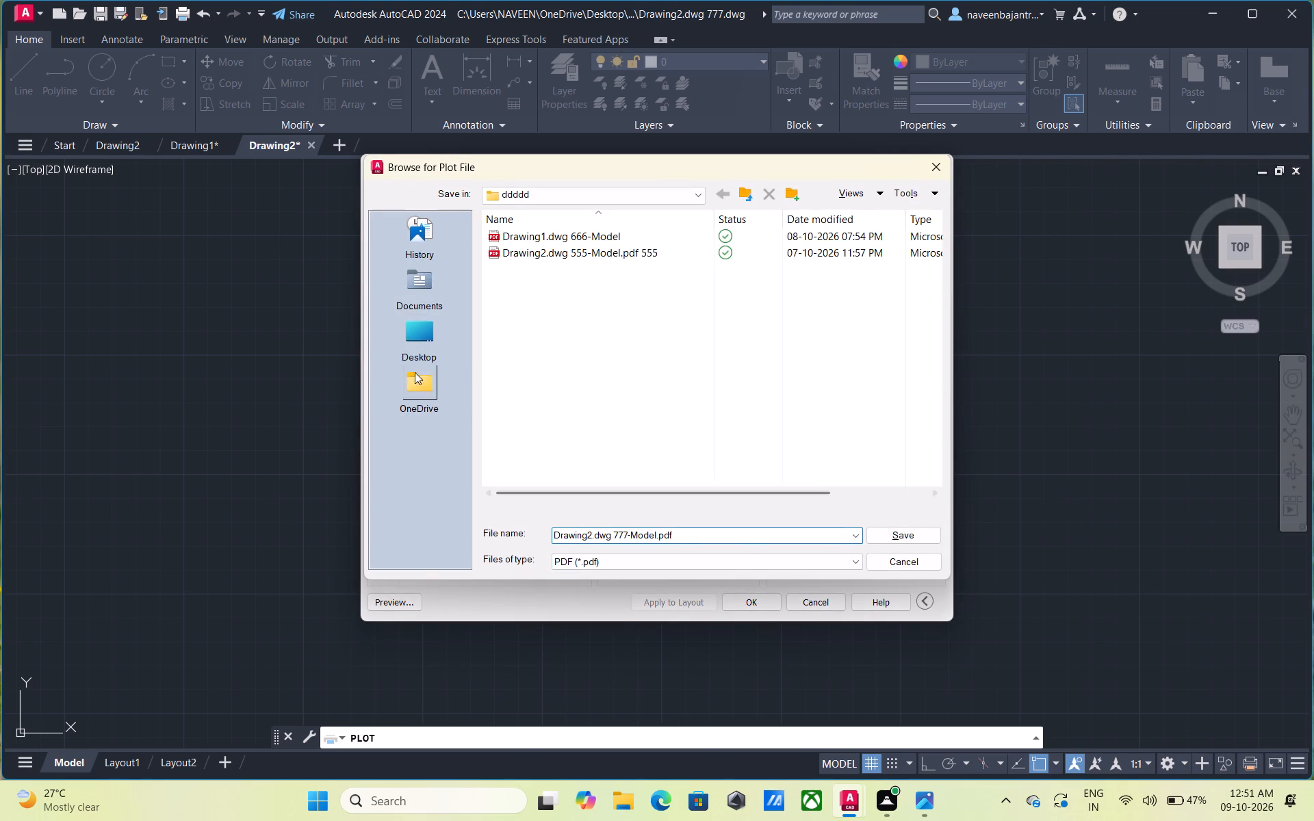
click(423, 317)
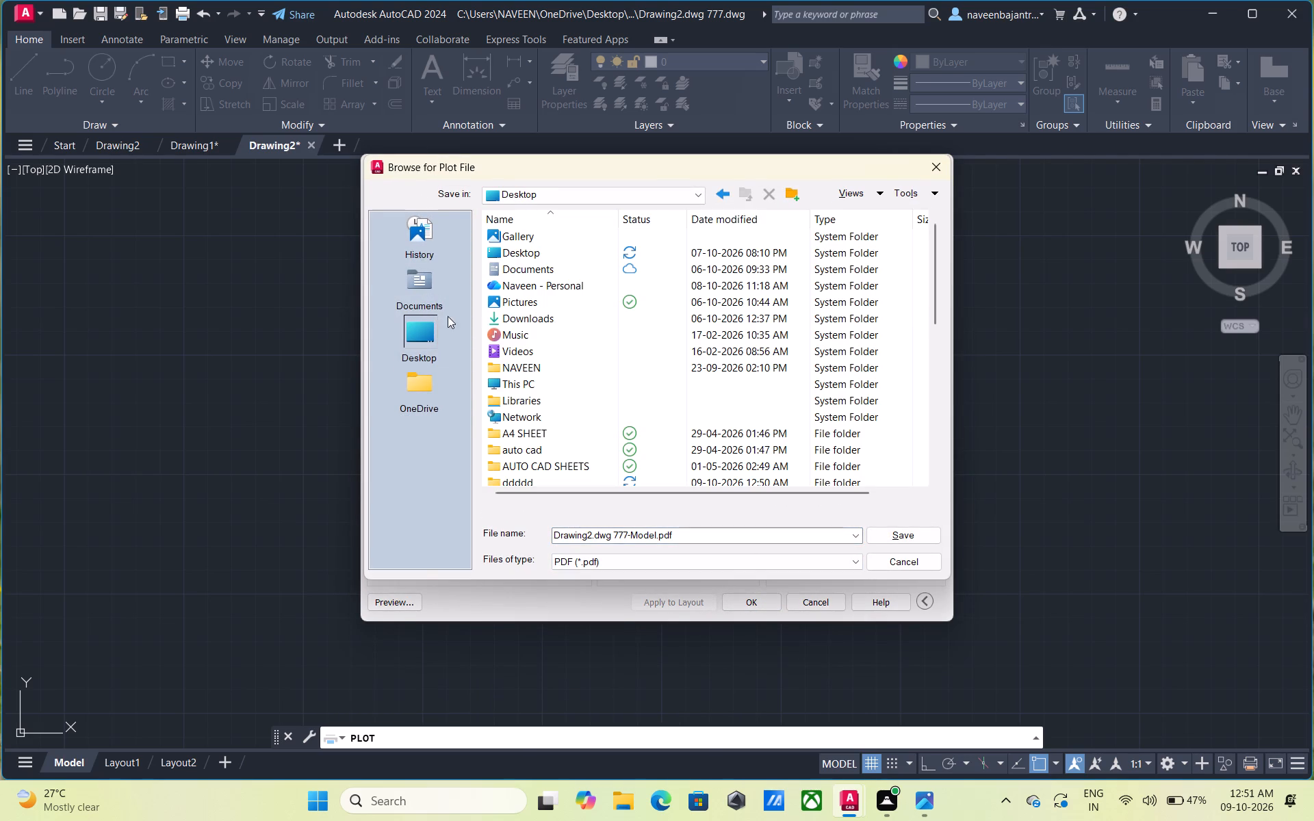
scroll(526, 406, down, 1)
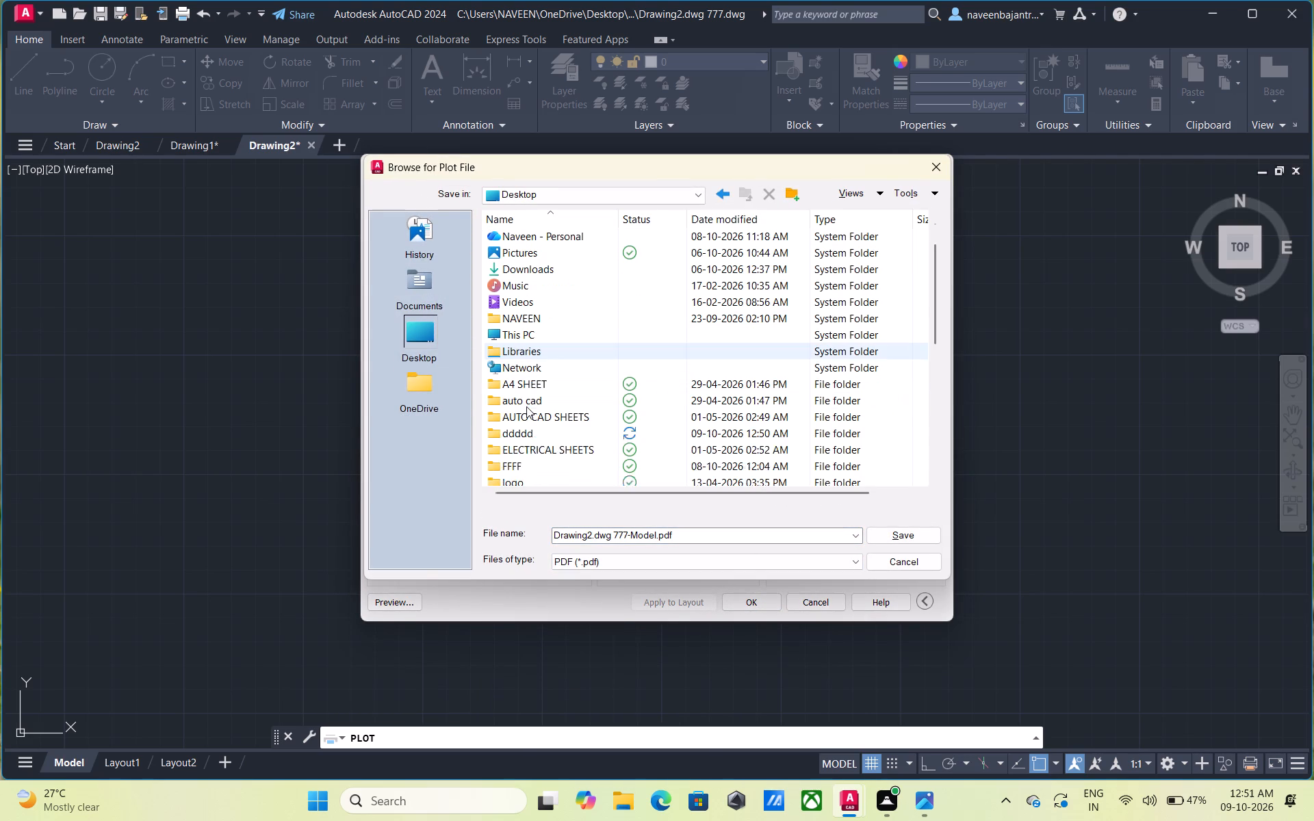
double_click(526, 429)
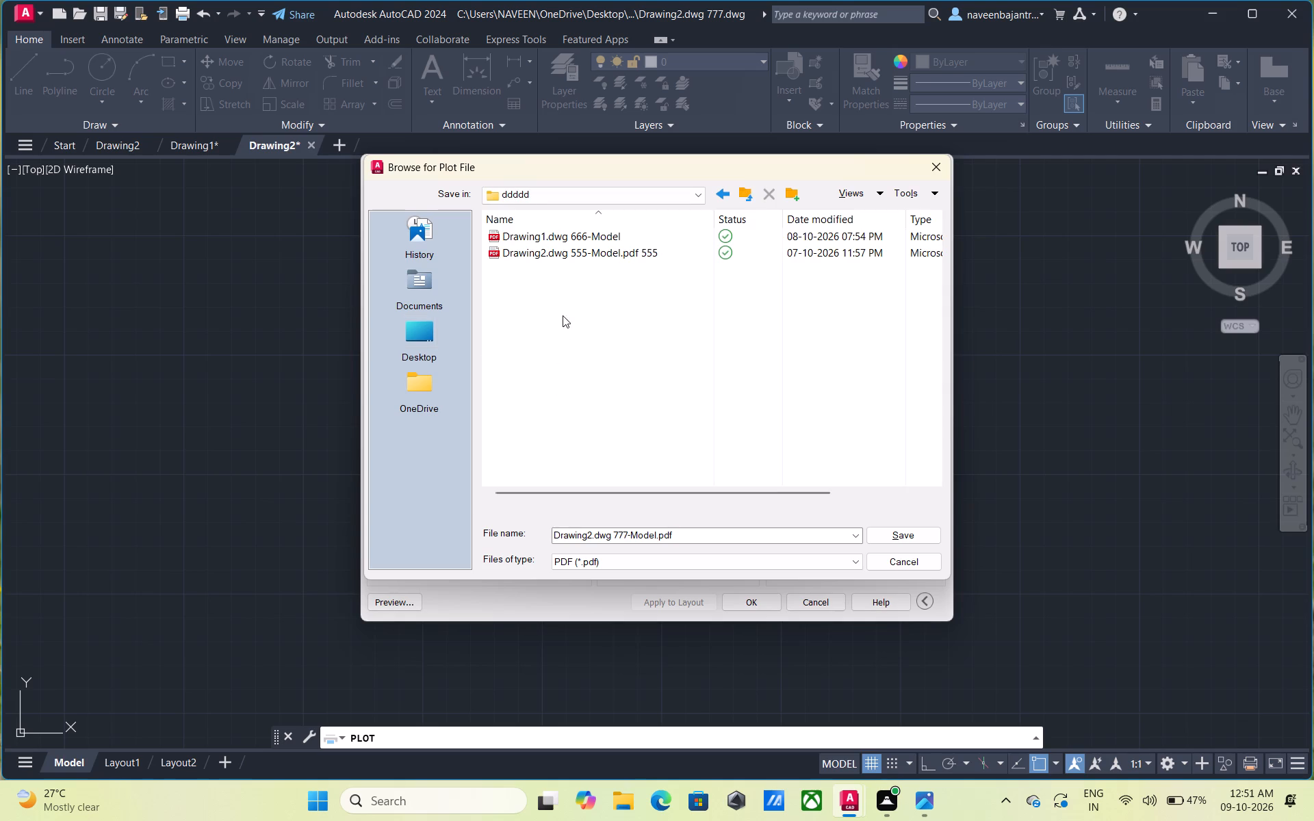
click(875, 532)
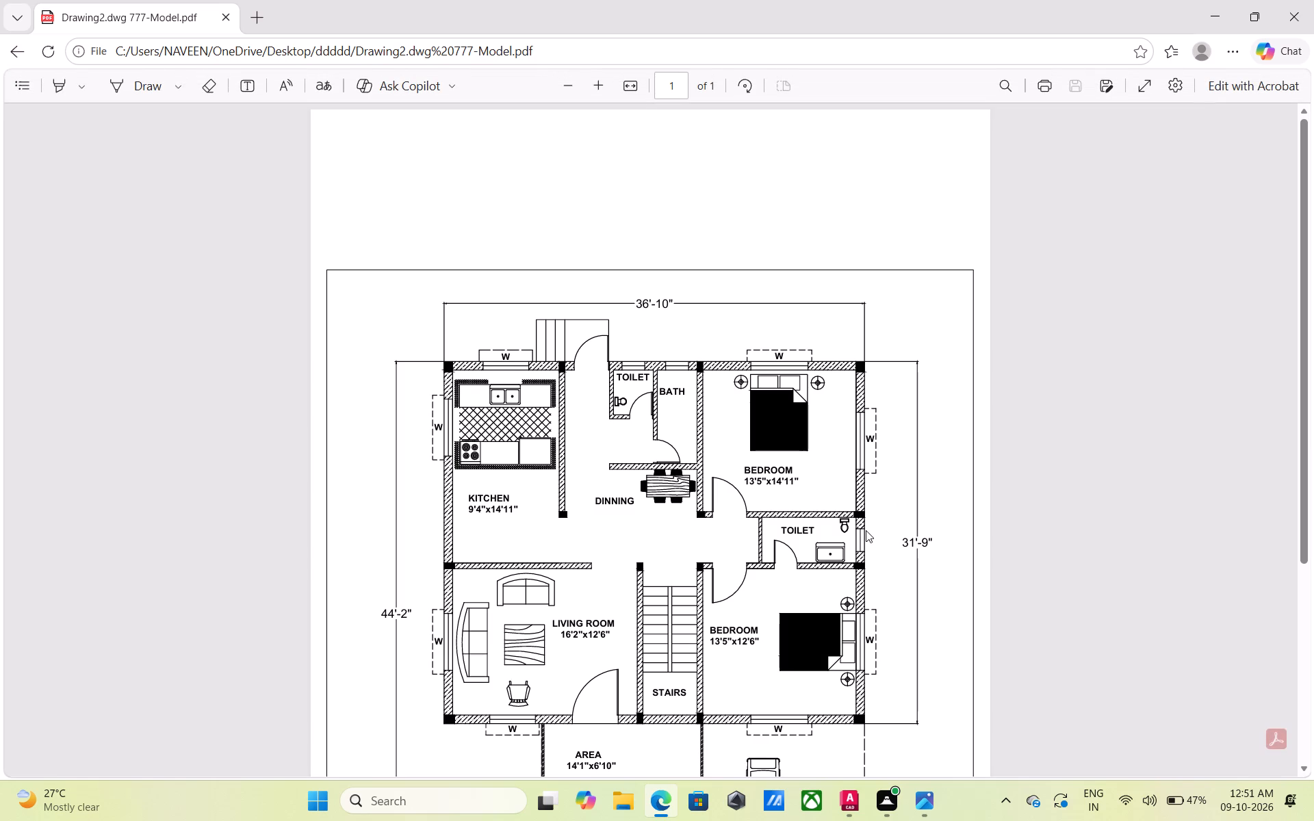
Look over the plotted floor plan in the Drawing2.dwg 777-Model PDF and close it.
scroll(842, 504, down, 3)
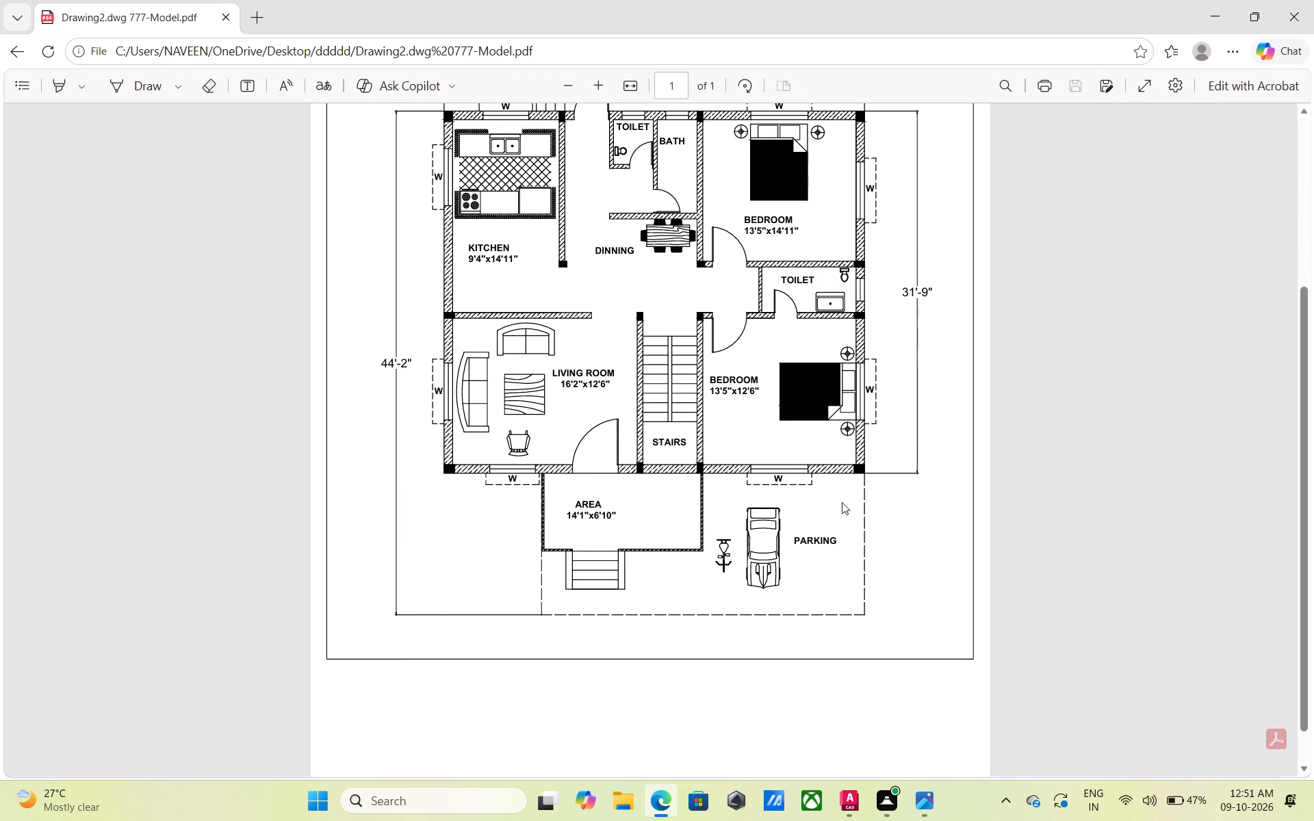
scroll(842, 502, up, 1)
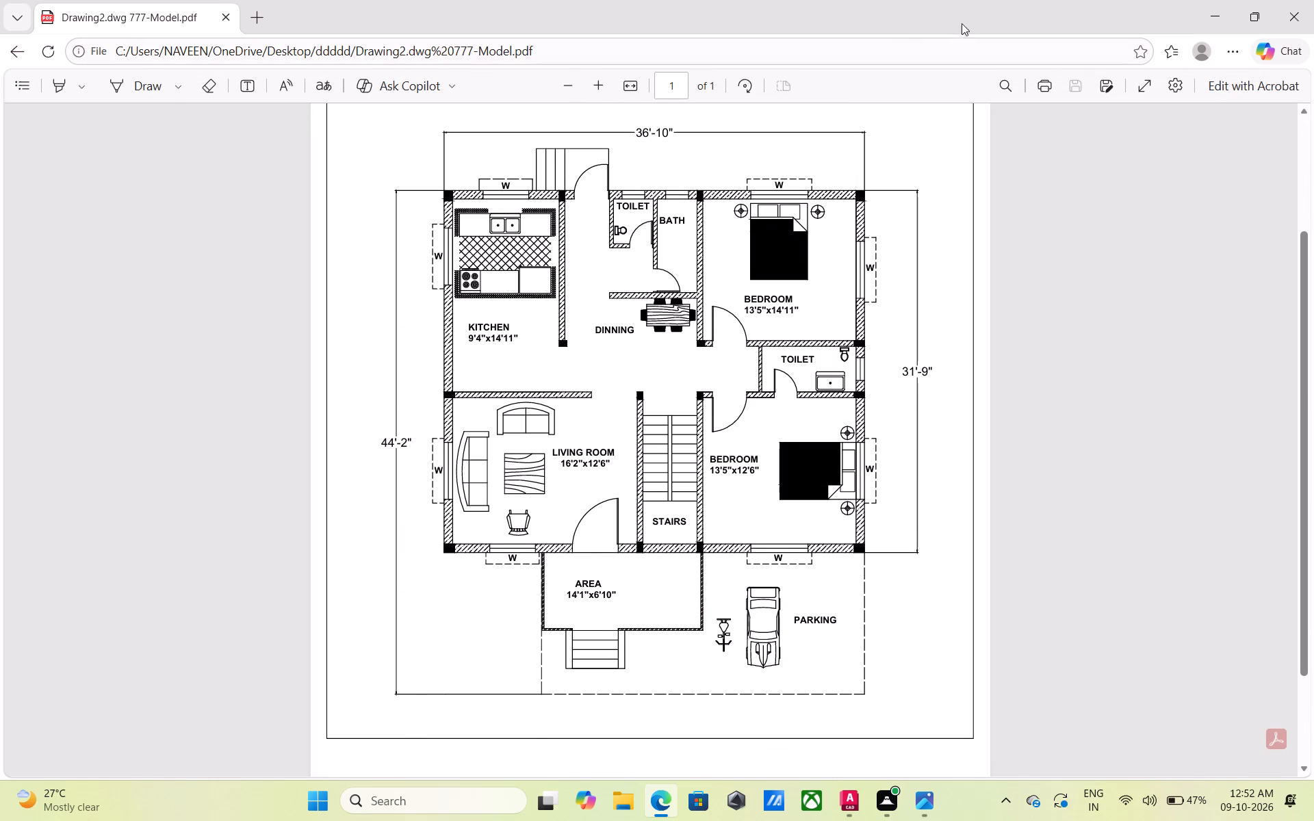
click(1281, 4)
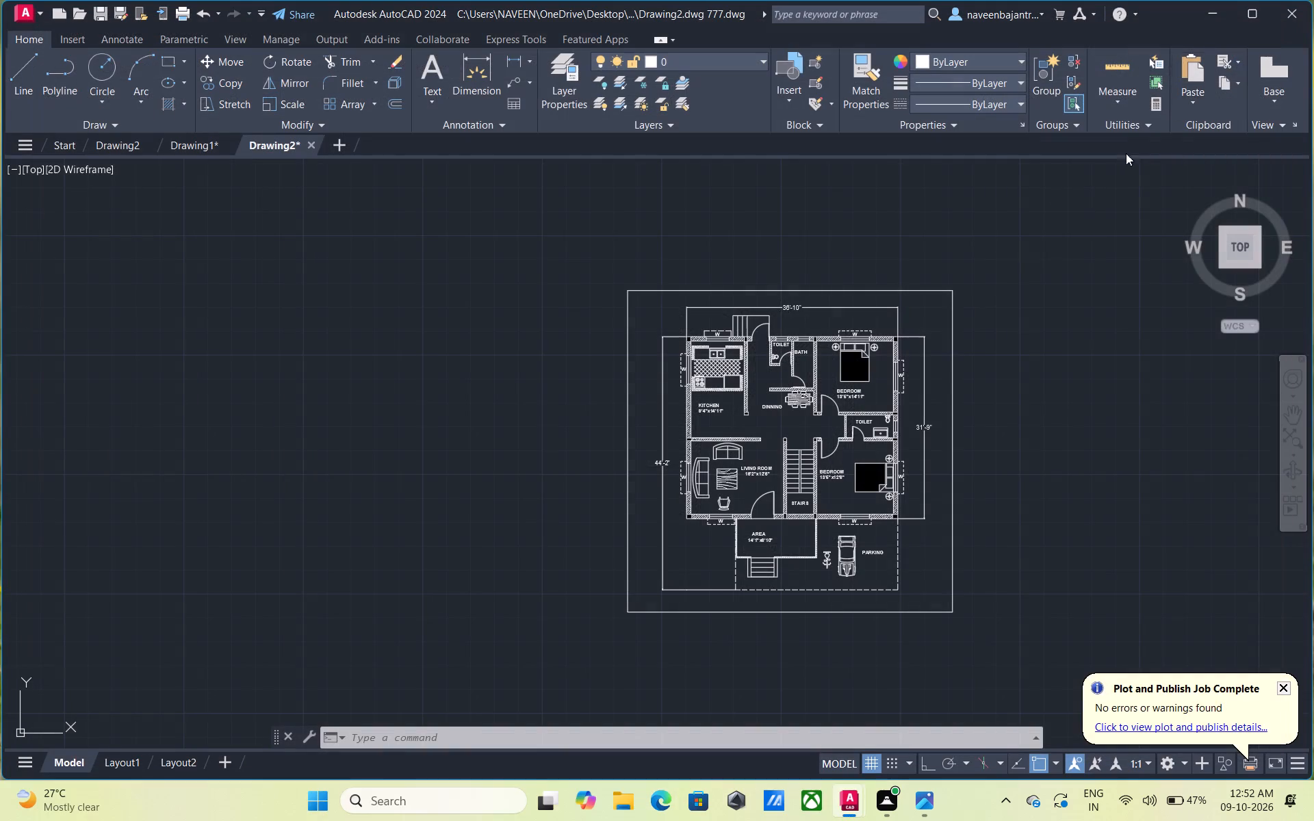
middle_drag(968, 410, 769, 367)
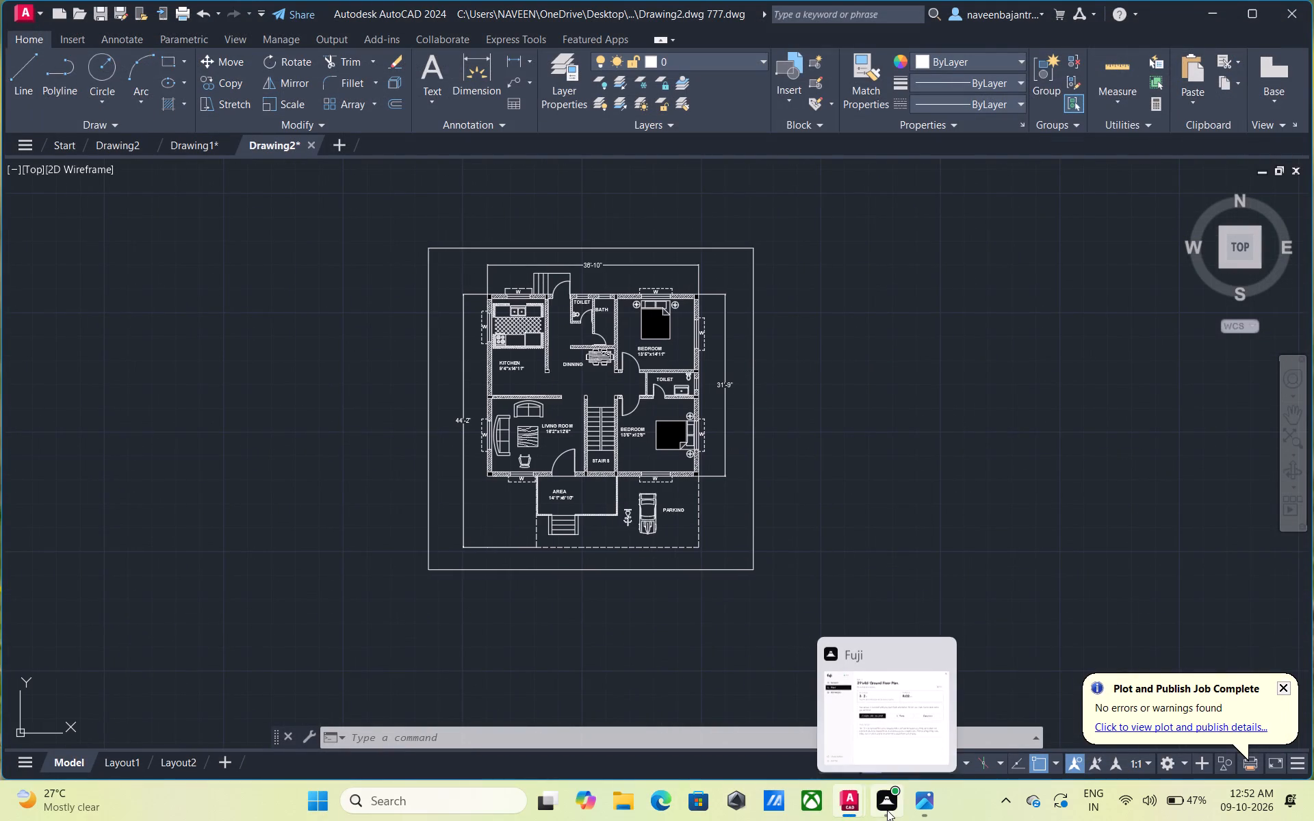
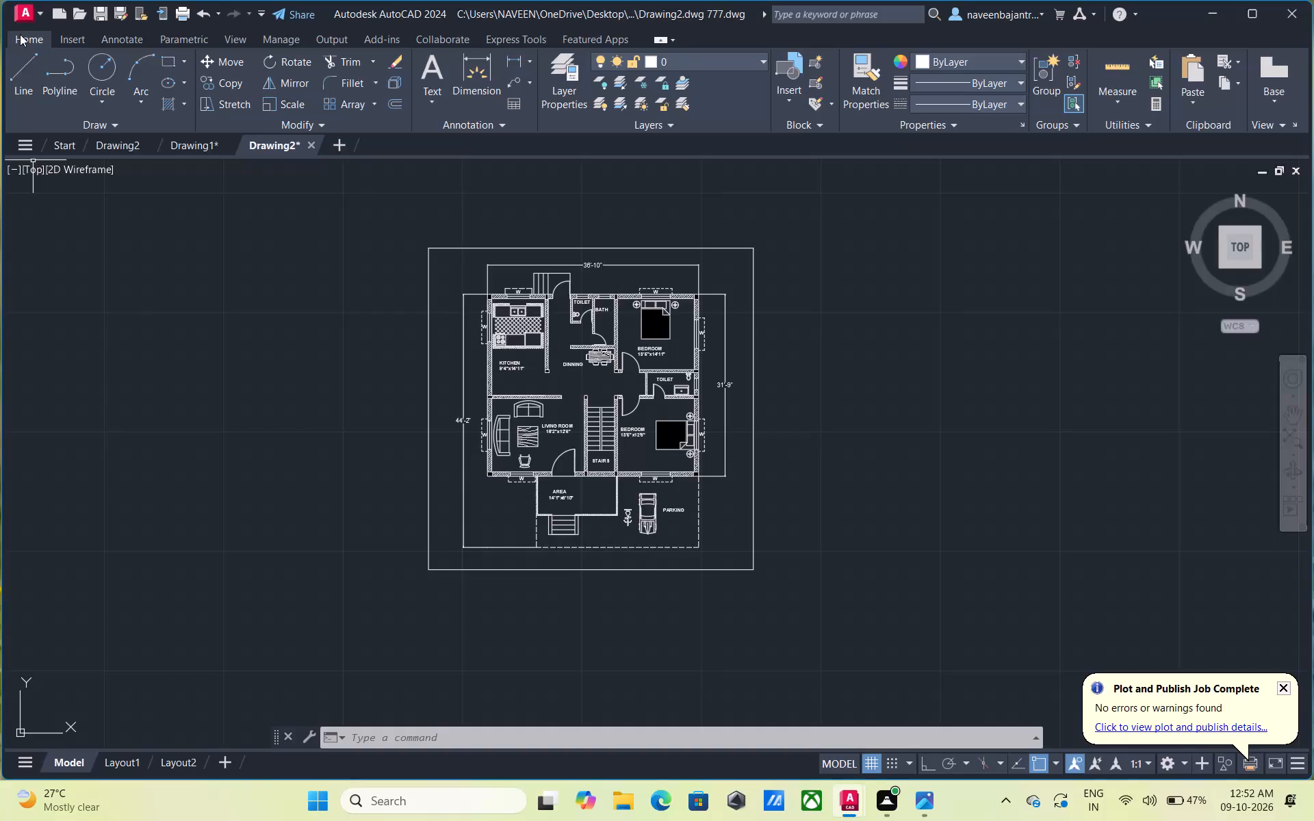
Turn off command log file recording with LOGFILEOFF.
click(428, 740)
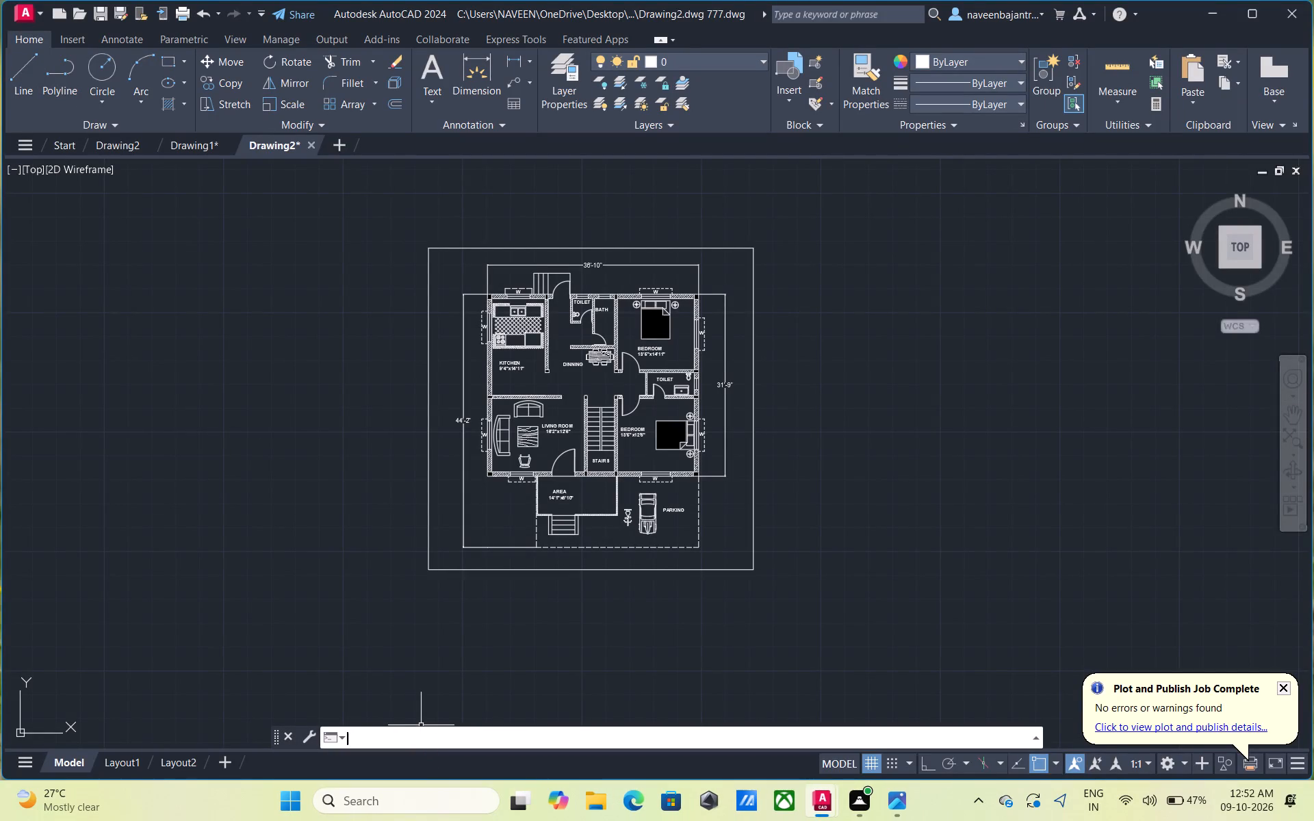
text(LOG)
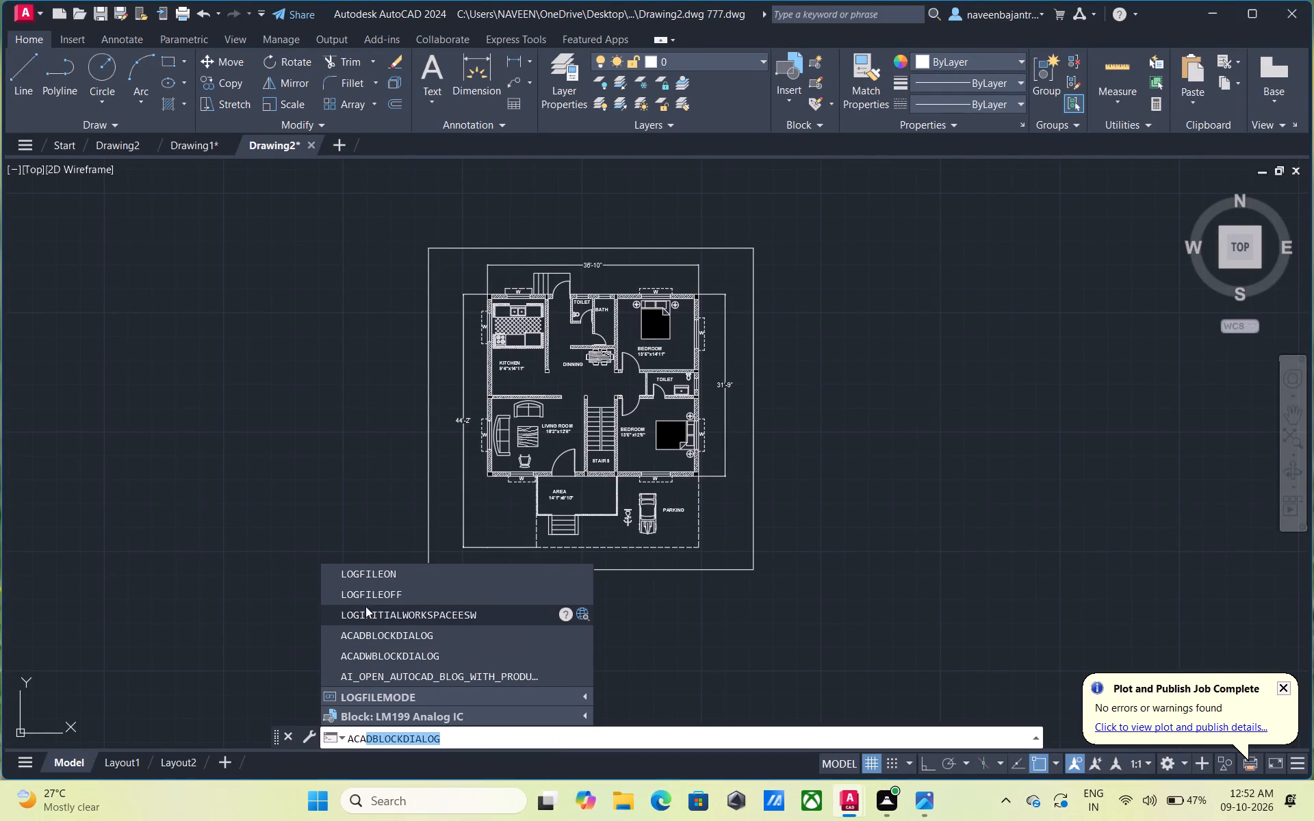
click(362, 598)
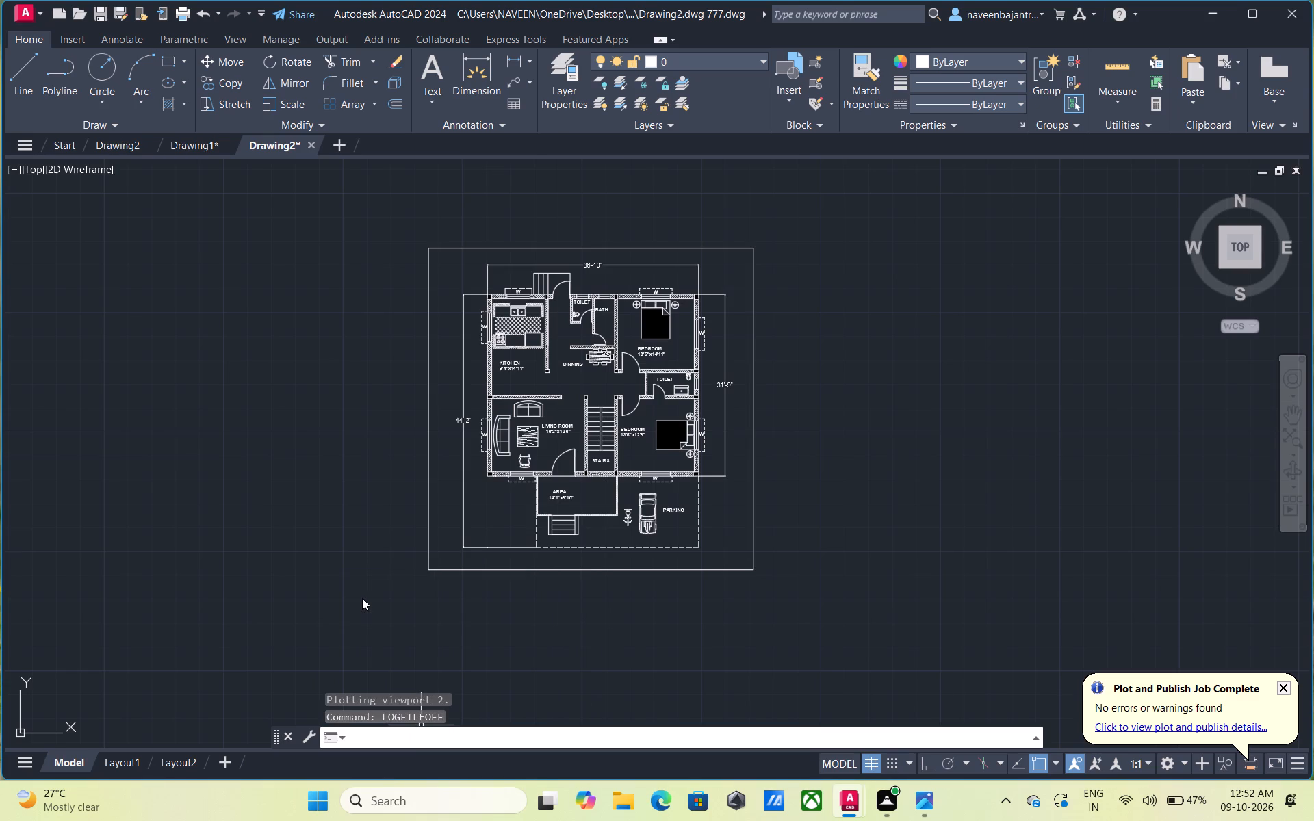